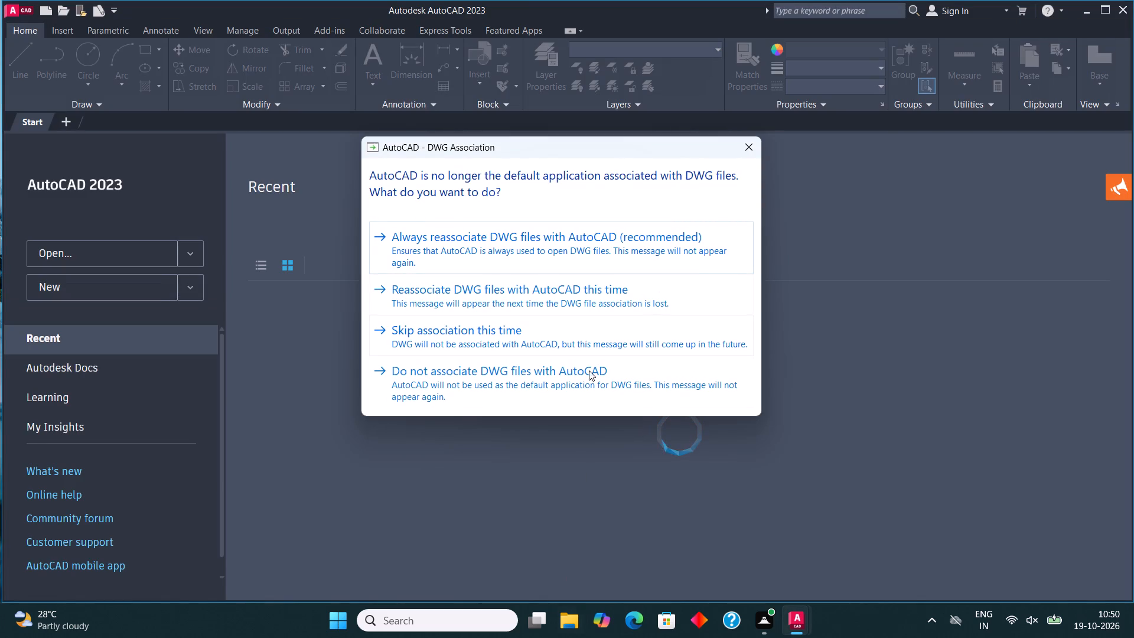
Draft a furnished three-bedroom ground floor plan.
Dismiss the DWG association prompt without choosing an option and start a new blank drawing.
left_click(744, 142)
left_click(132, 294)
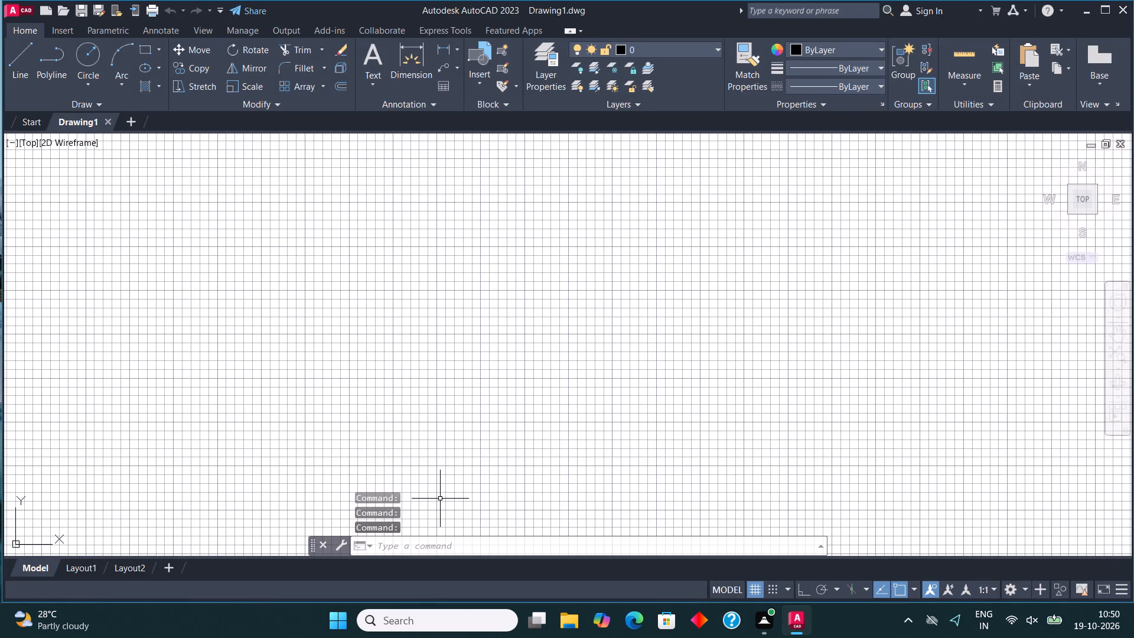
Turn off the drawing grid.
type("gr")
left_click(409, 408)
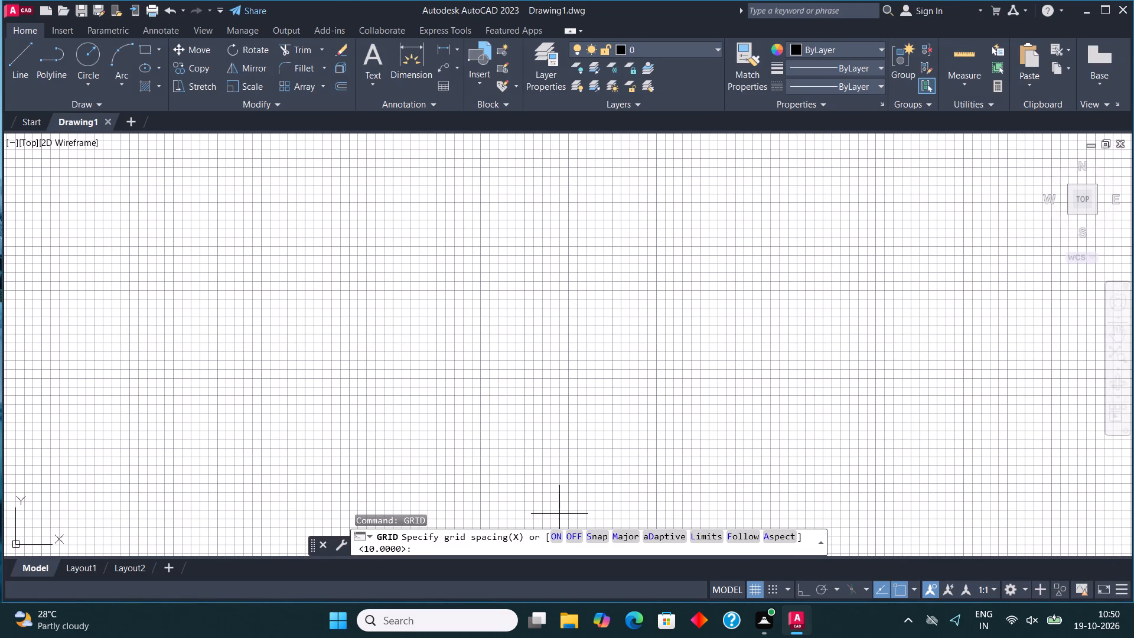
left_click(574, 539)
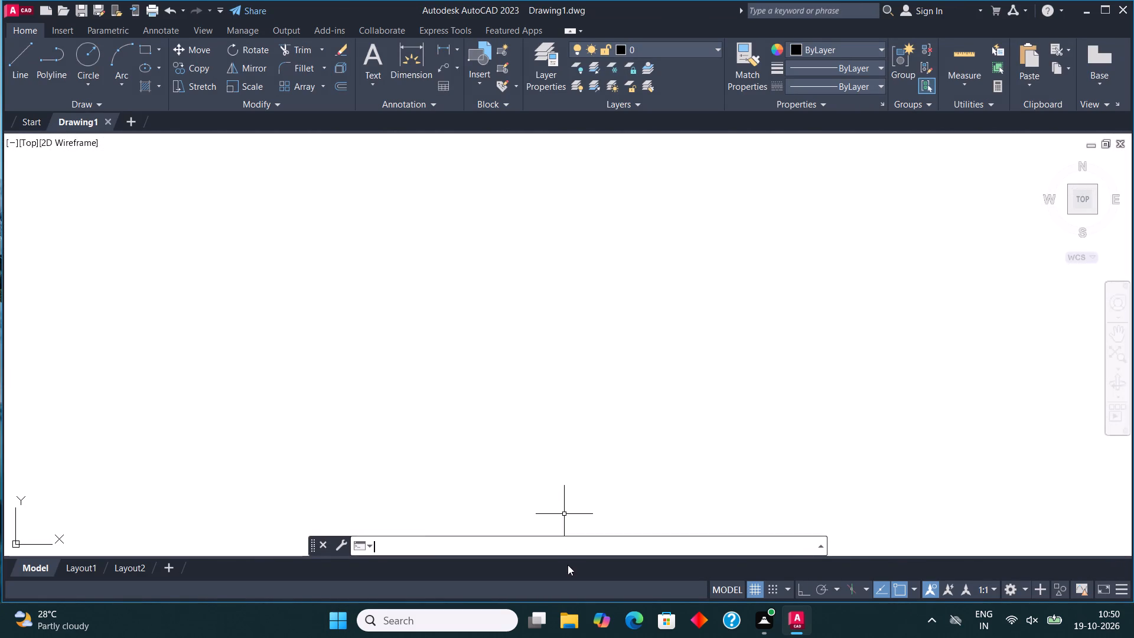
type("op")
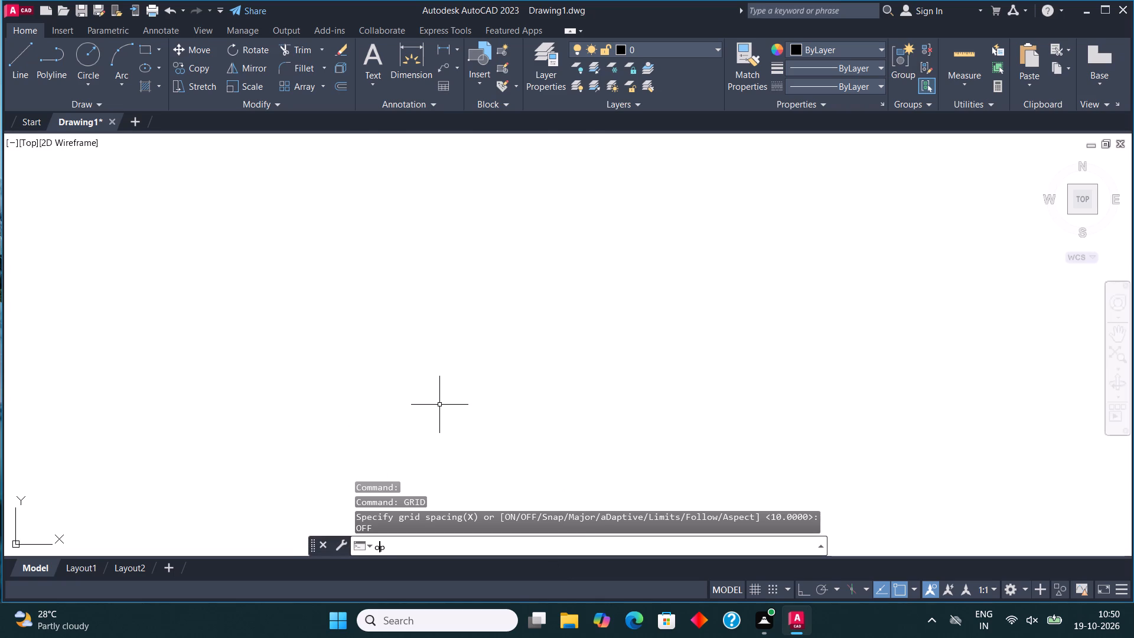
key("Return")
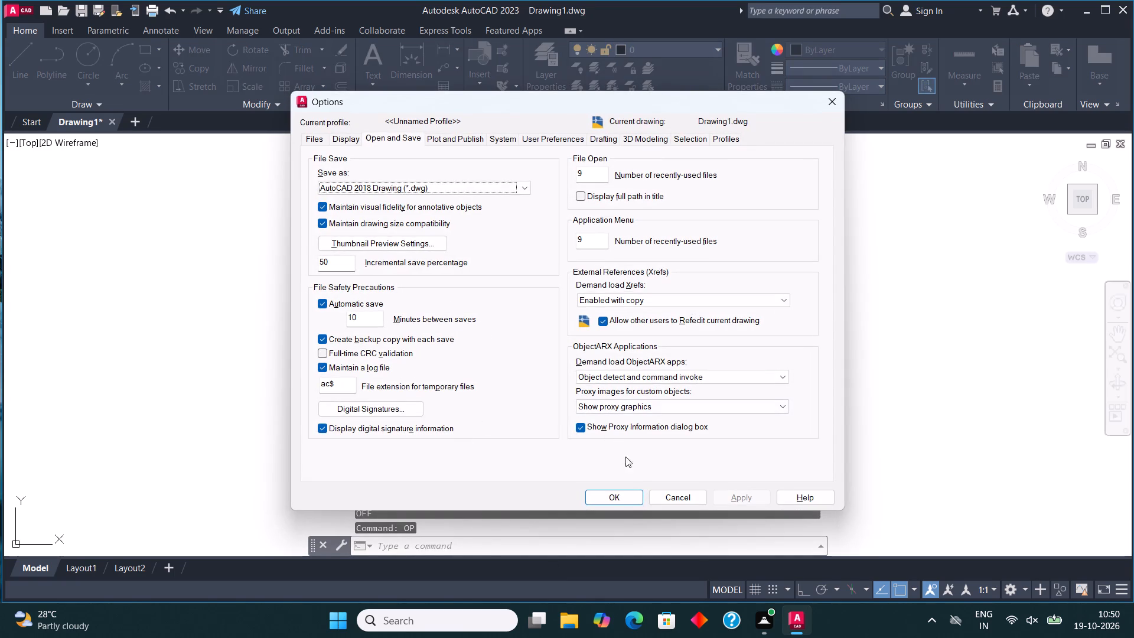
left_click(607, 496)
Configure the drawing units to Architectural length with 0'-0" precision and an insertion scale in Inches.
type("un")
key("Return")
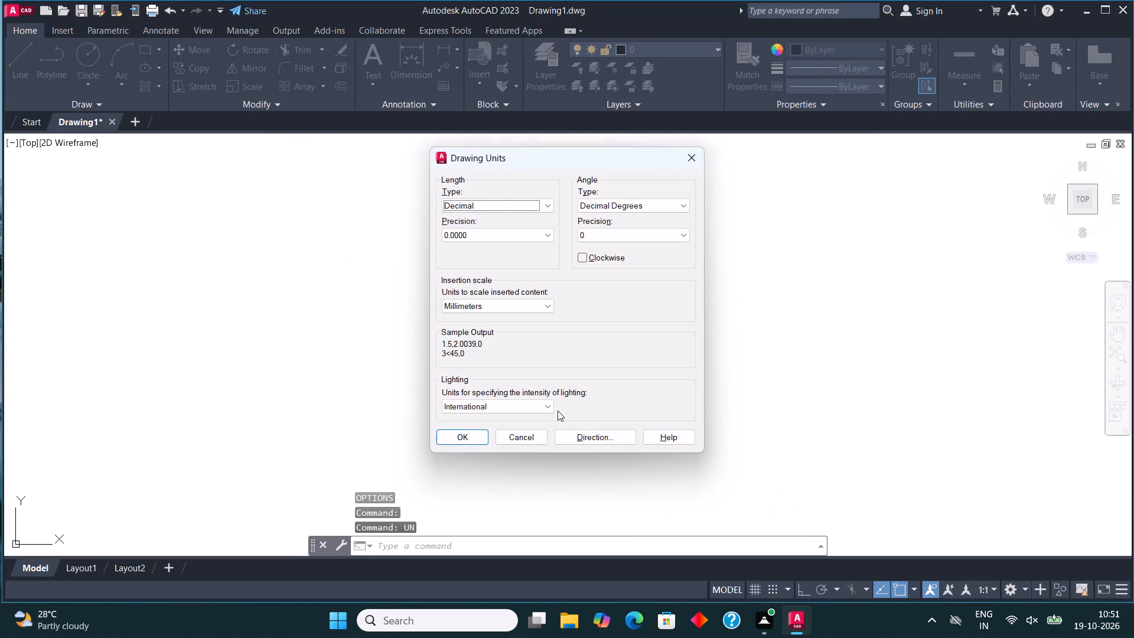
left_click(514, 199)
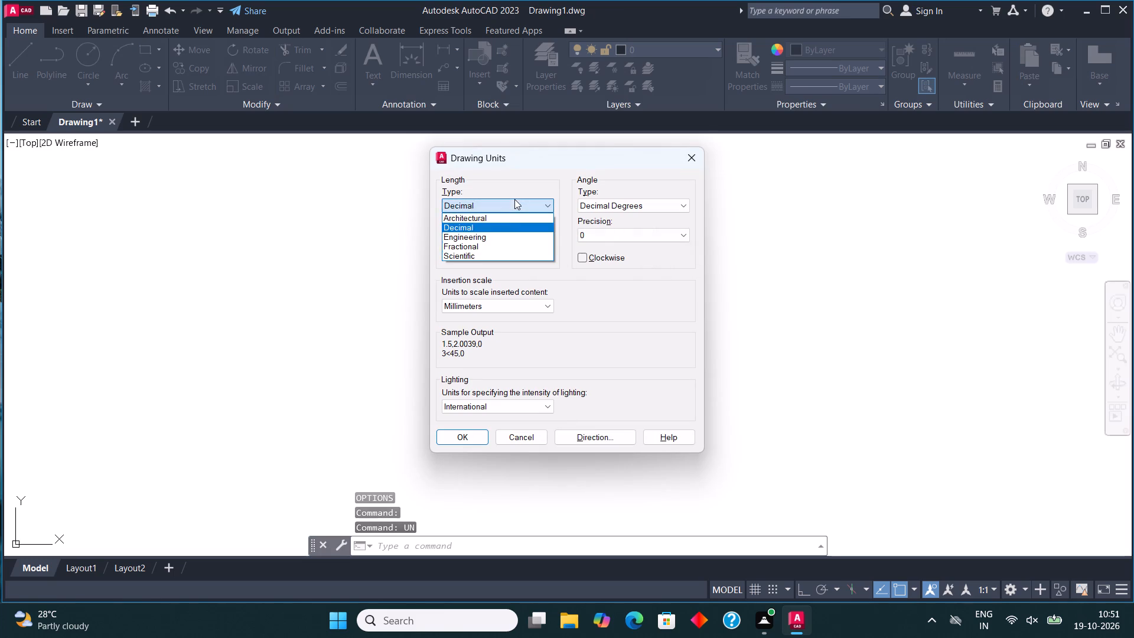
left_click(518, 215)
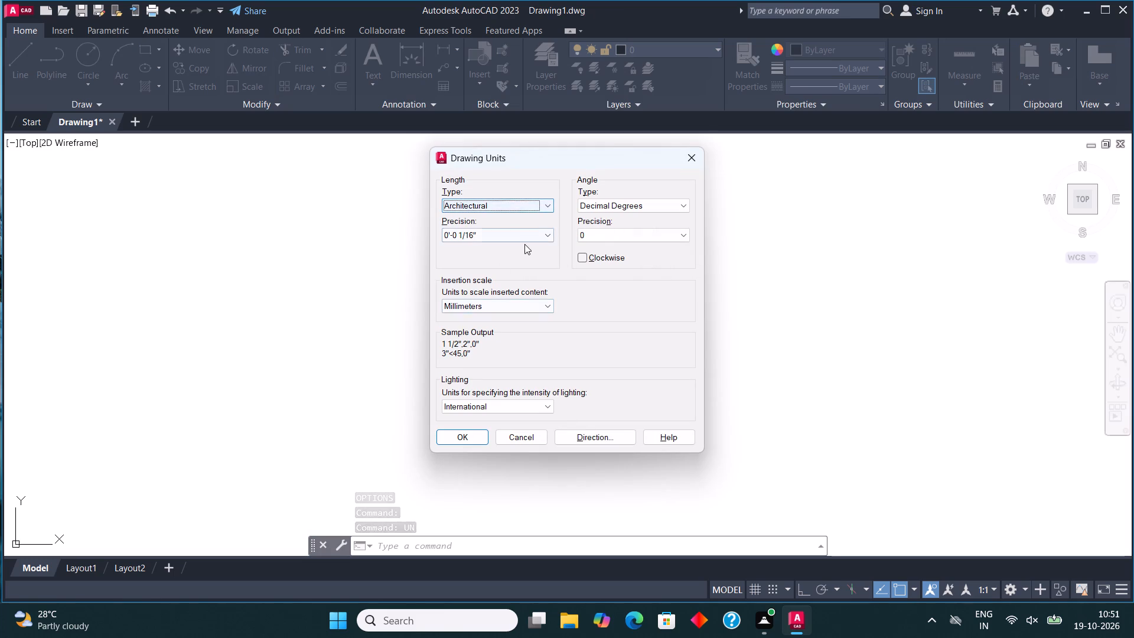
left_click(524, 244)
left_click(506, 230)
left_click(487, 252)
left_click(486, 240)
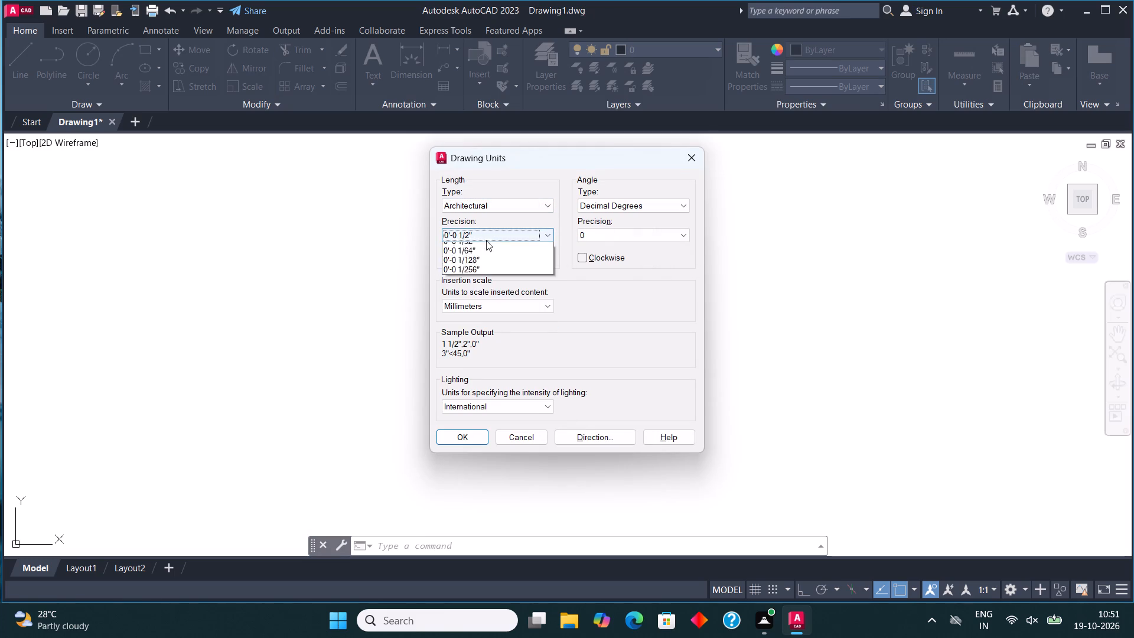
left_click(486, 249)
left_click(495, 303)
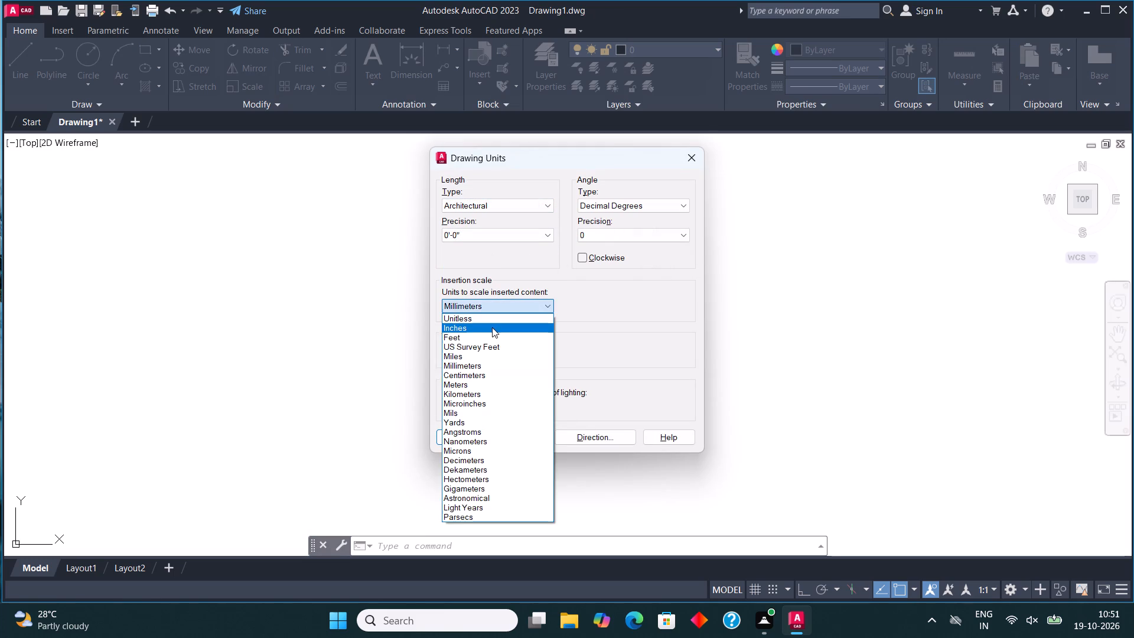
left_click(492, 327)
left_click(471, 440)
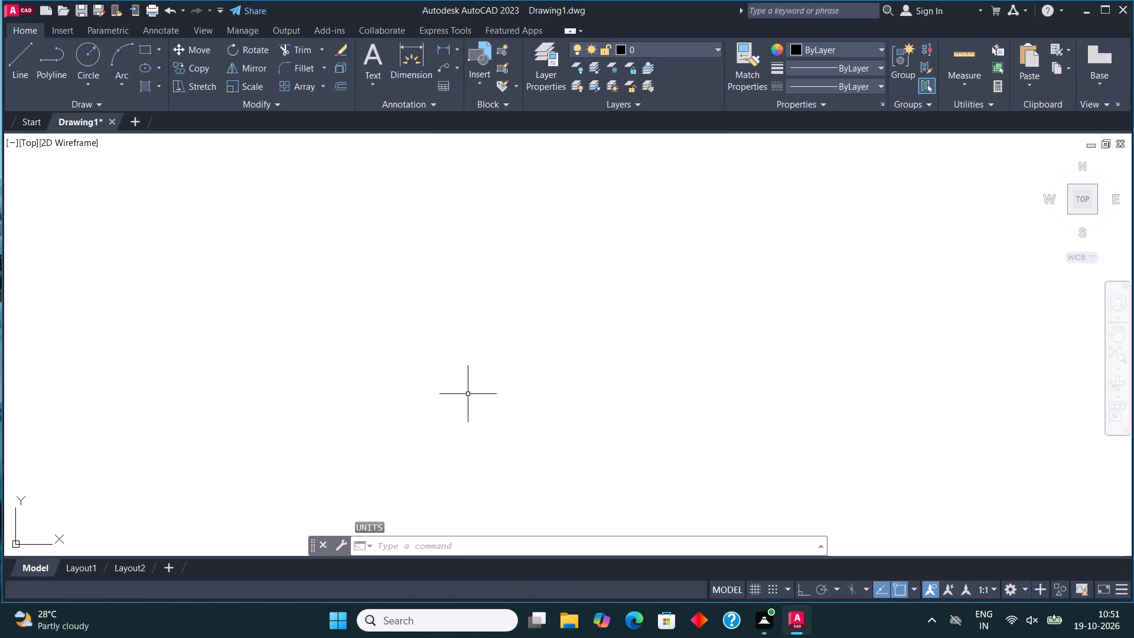
Modify dimension style ISO-25 so its primary linear units are Architectural with 0'-0" precision.
type("dim")
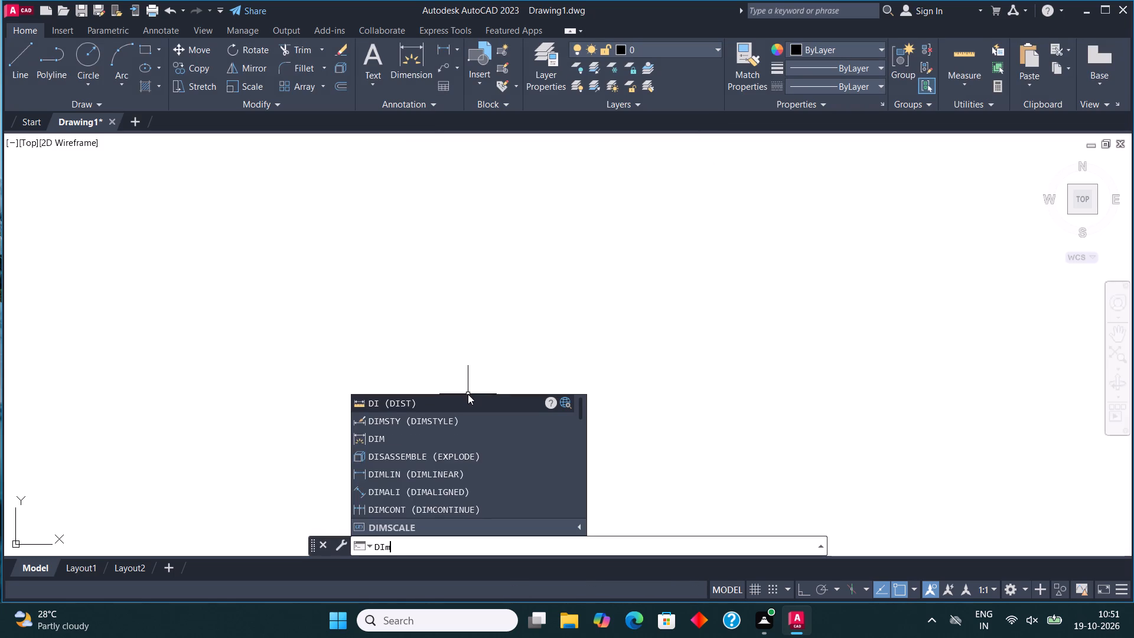
left_click(414, 427)
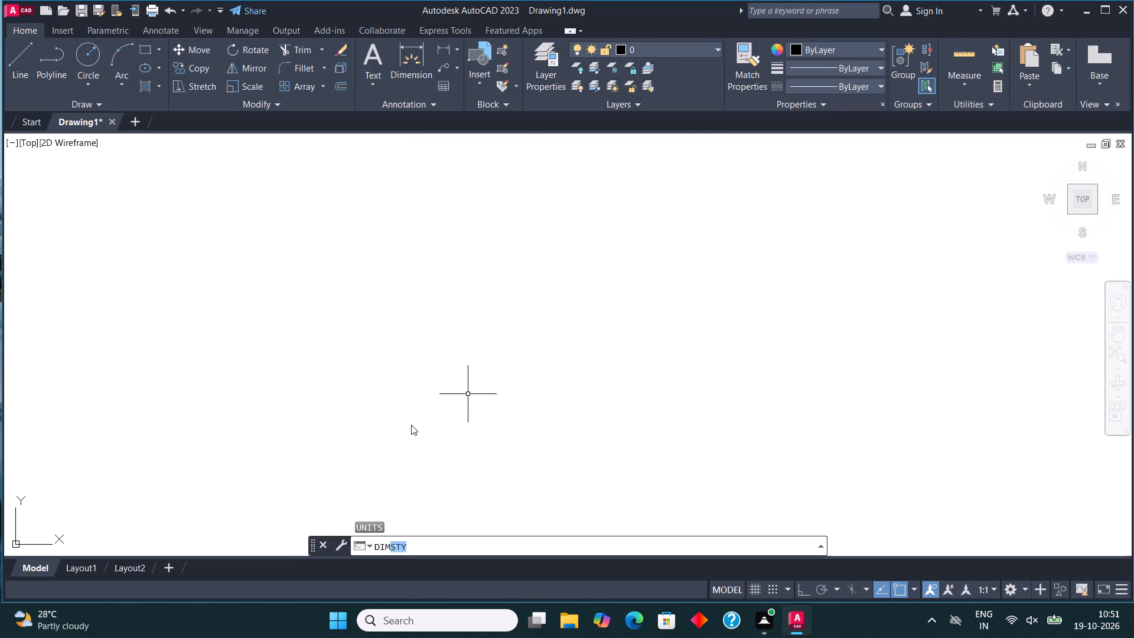
left_click(728, 276)
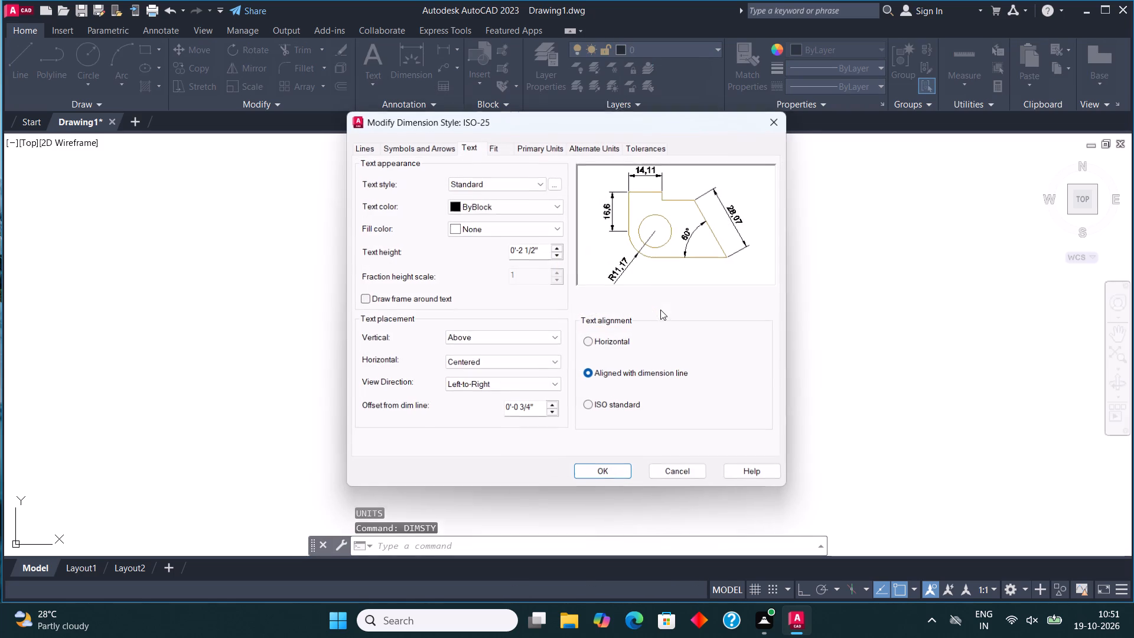
left_click(537, 148)
left_click(489, 177)
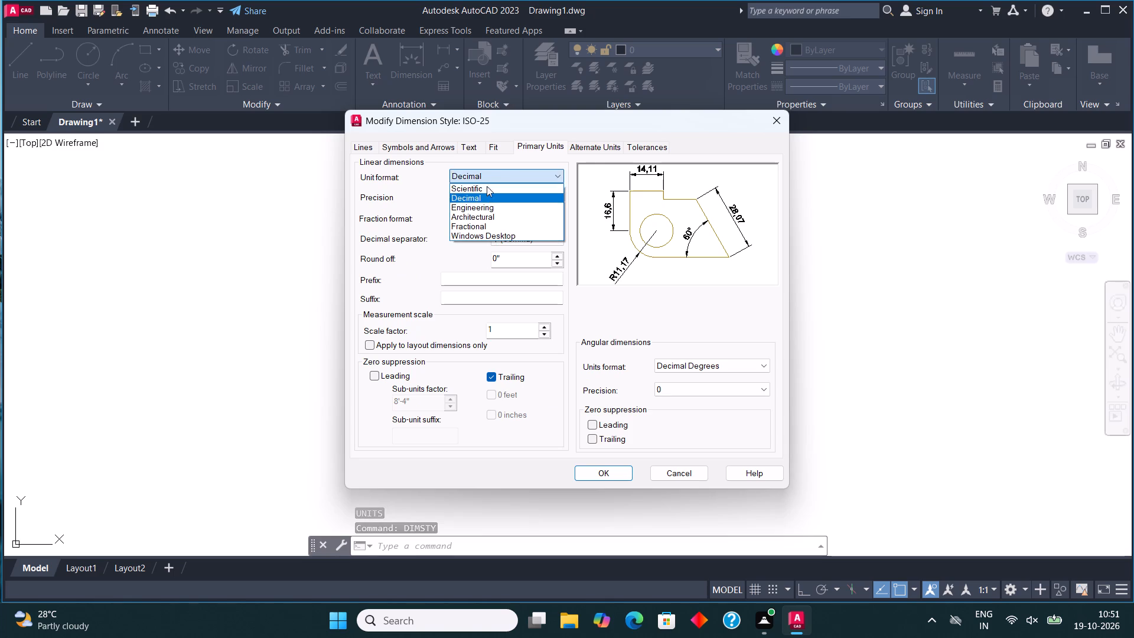
left_click(483, 216)
left_click(480, 201)
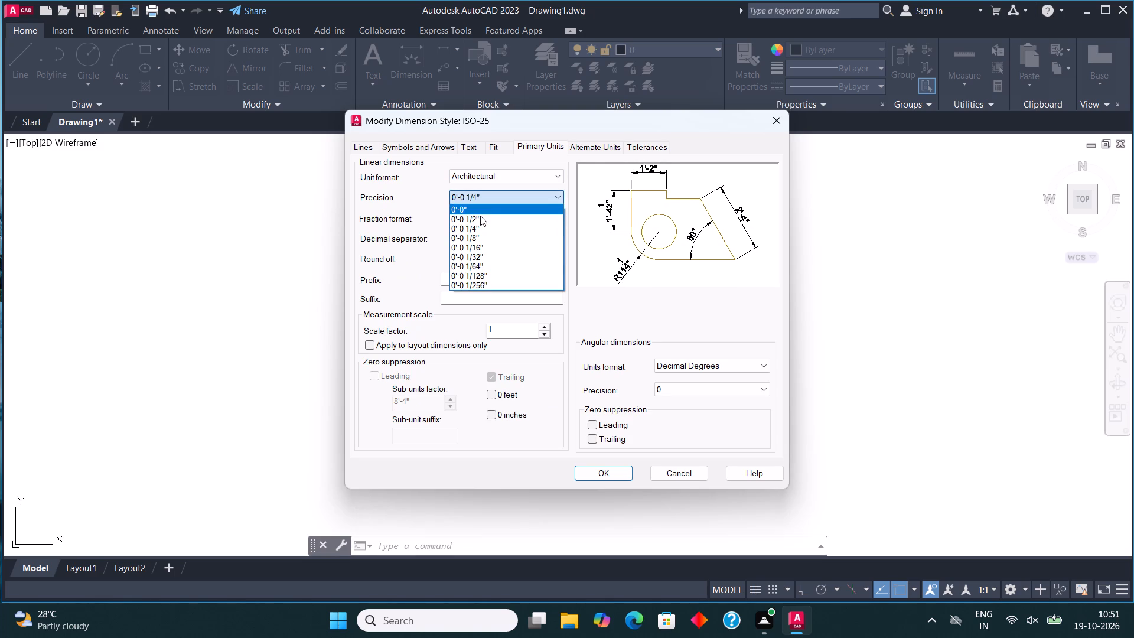
left_click(480, 212)
Set the ISO-25 dimension text height to 5", make the style current and close the style manager.
left_click(474, 144)
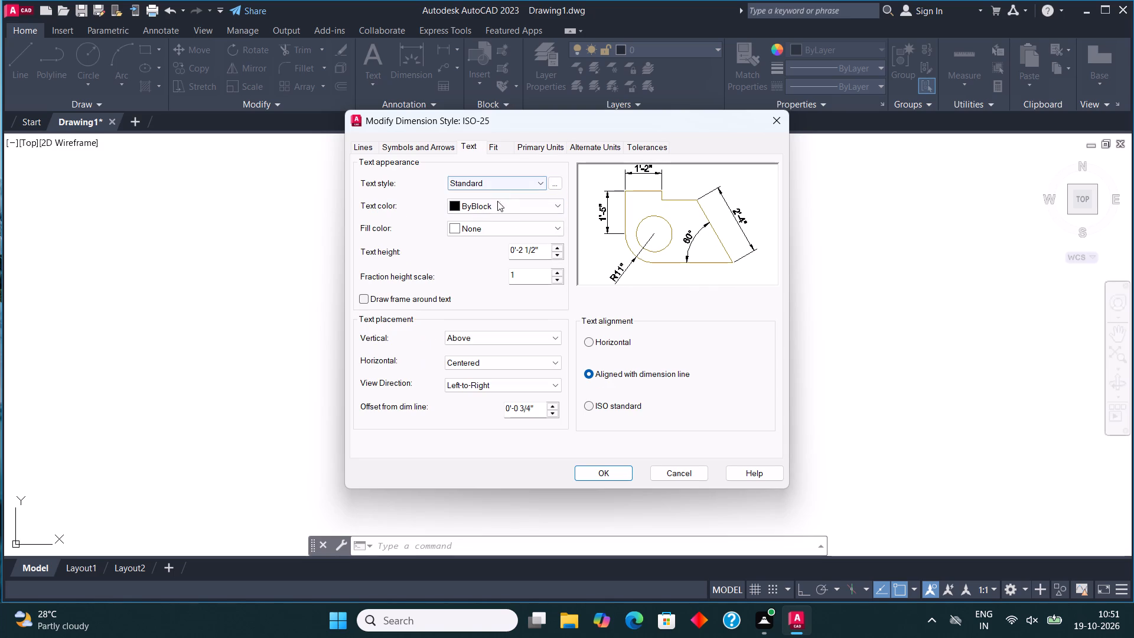
left_click_drag(547, 246, 426, 235)
type("5\"")
left_click(604, 470)
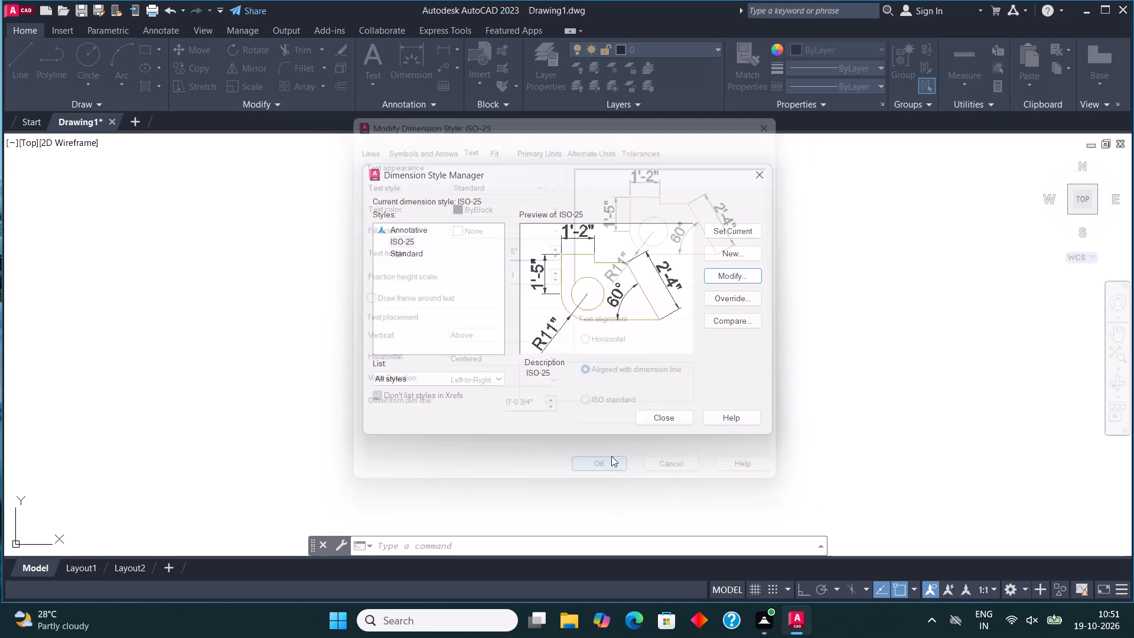
left_click(724, 226)
left_click(672, 417)
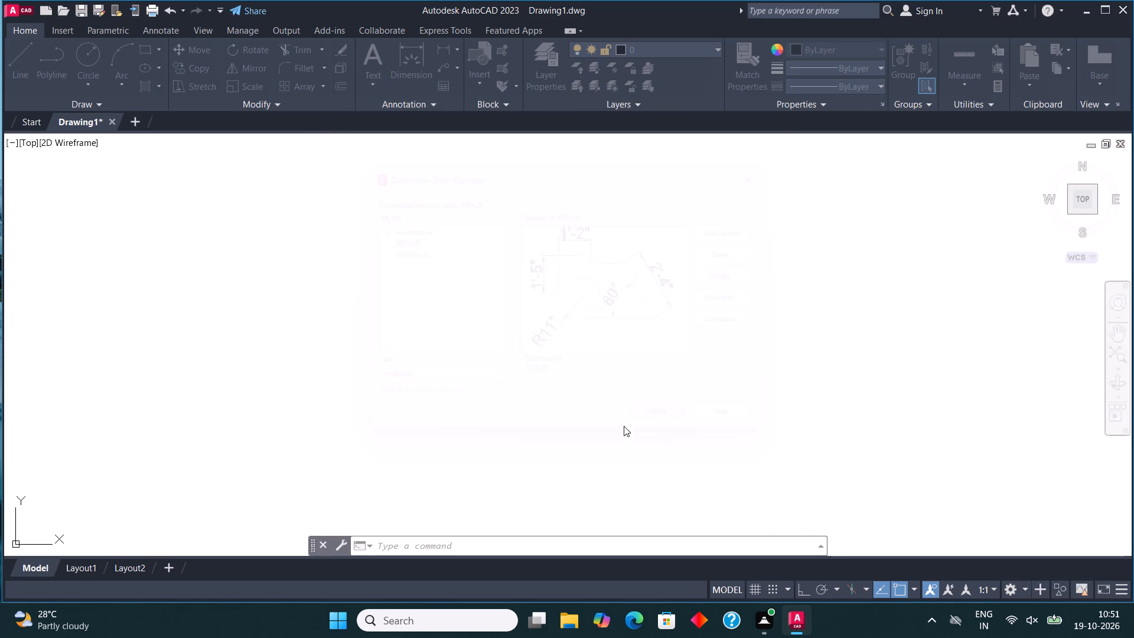
Turn on Ortho and draw a closed rectangular outline 30' wide by 40' high with the Line command.
key("F8")
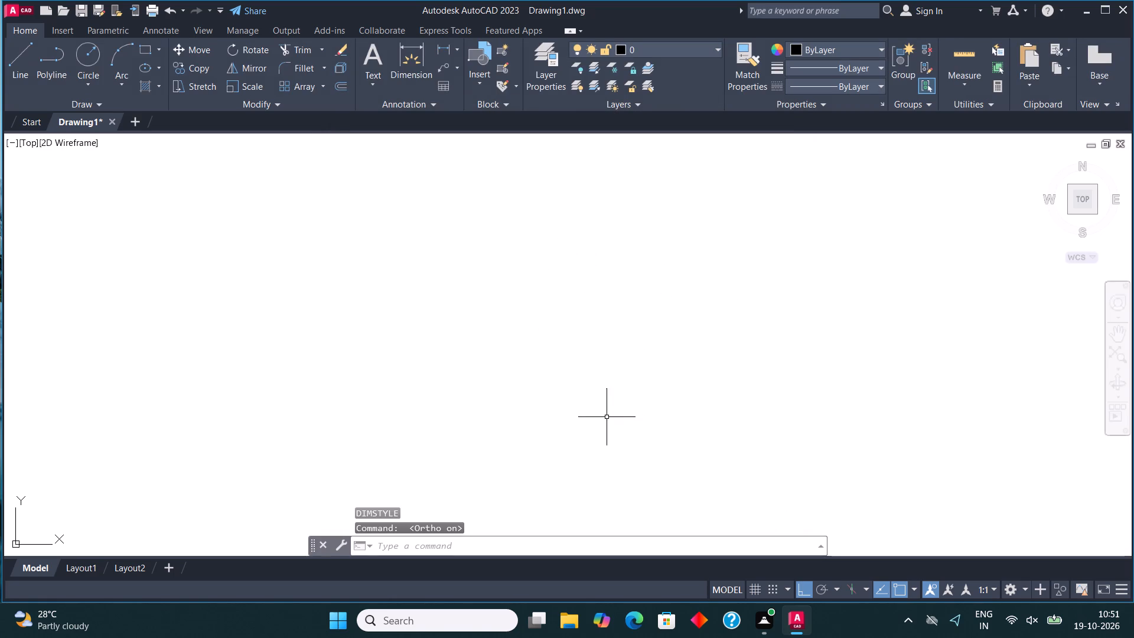
left_click(17, 57)
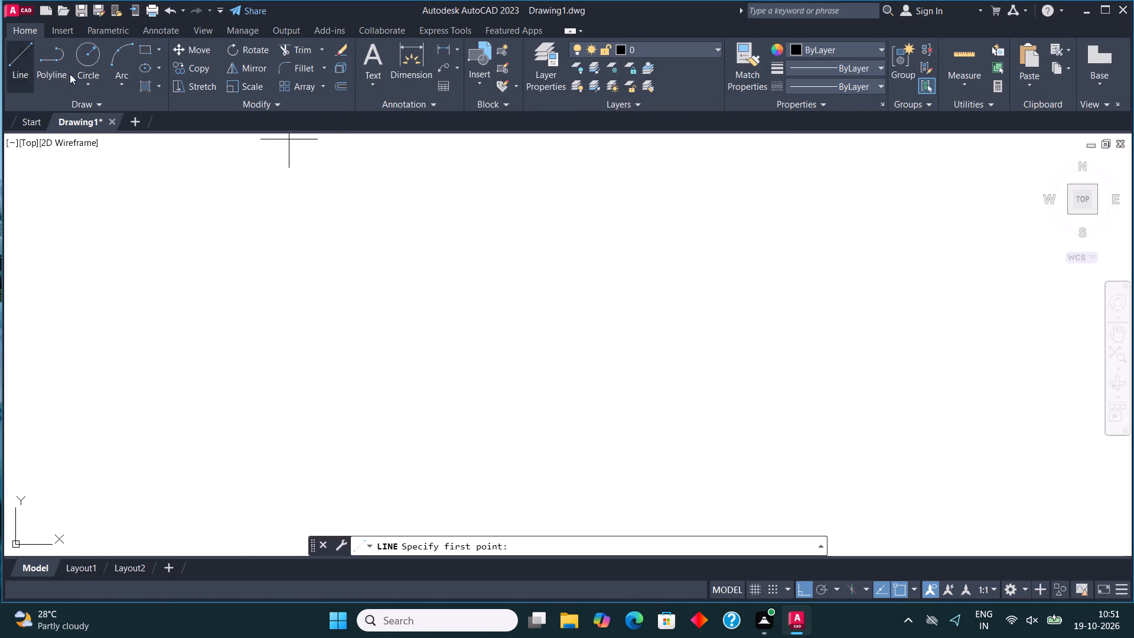
left_click(296, 255)
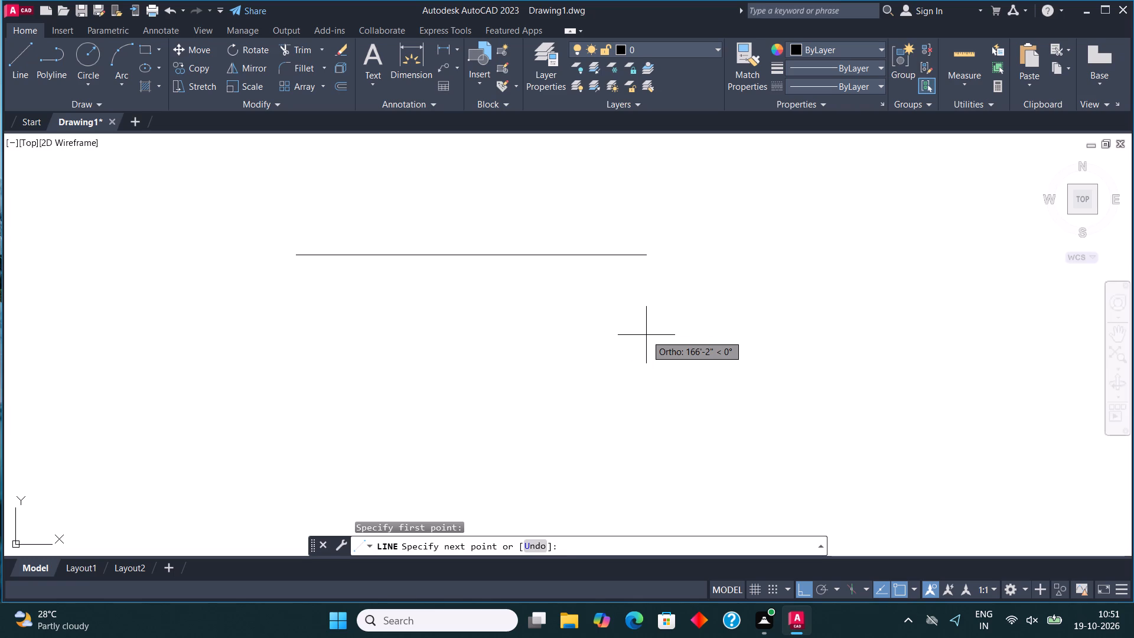
type("30'")
key("Return")
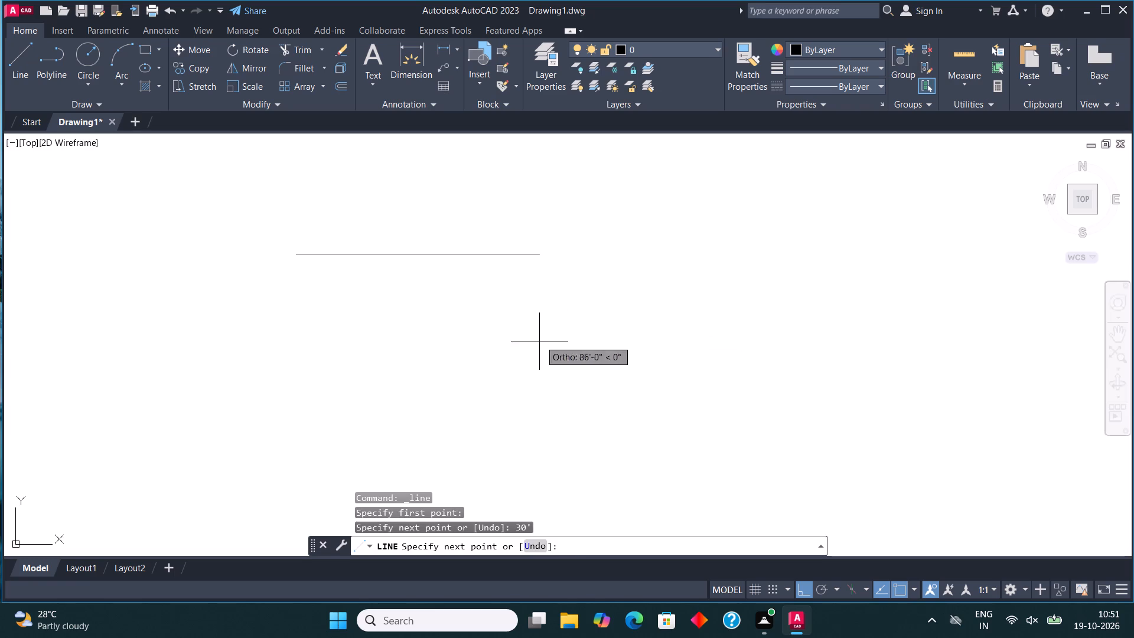
middle_click_drag(364, 282, 402, 298)
scroll(364, 282, "up", 1)
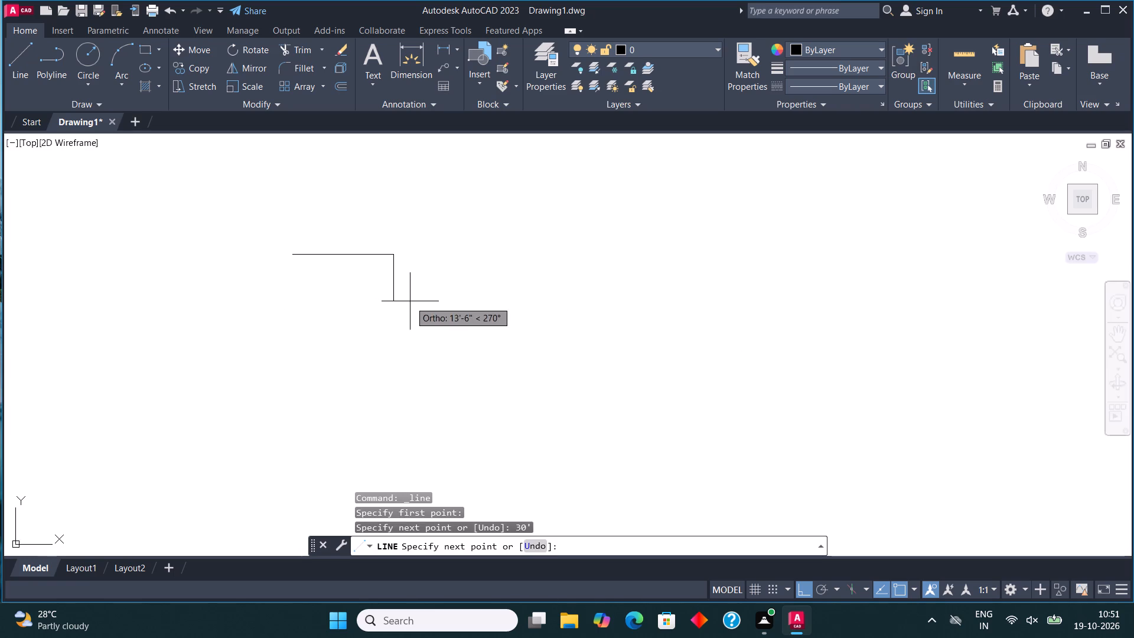
type("40'")
key("Return")
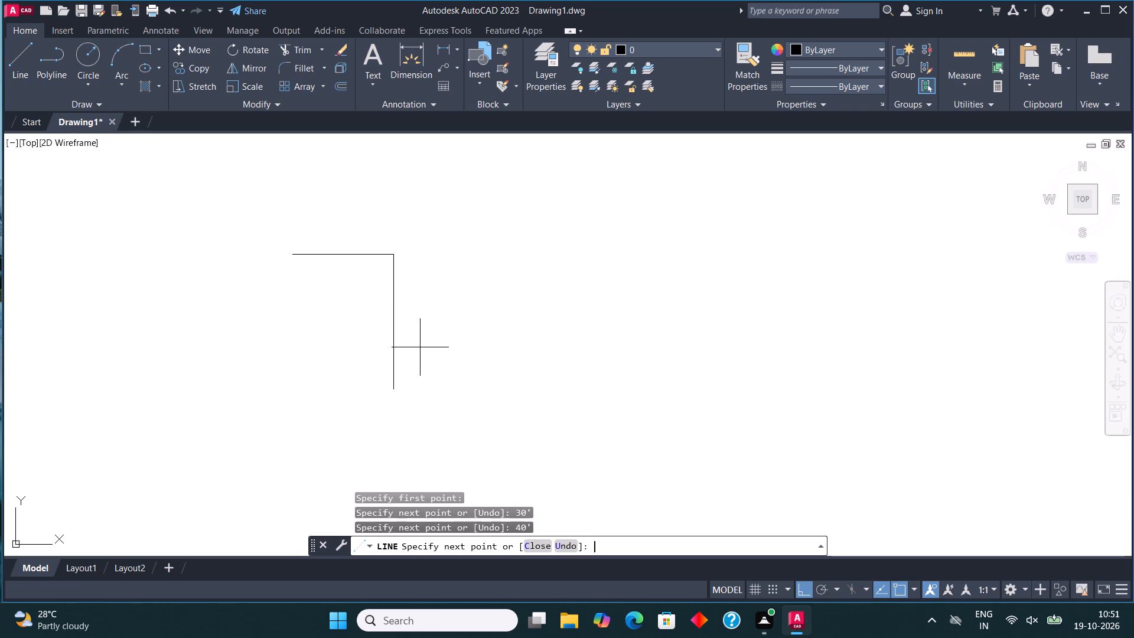
type("30'")
key("Return")
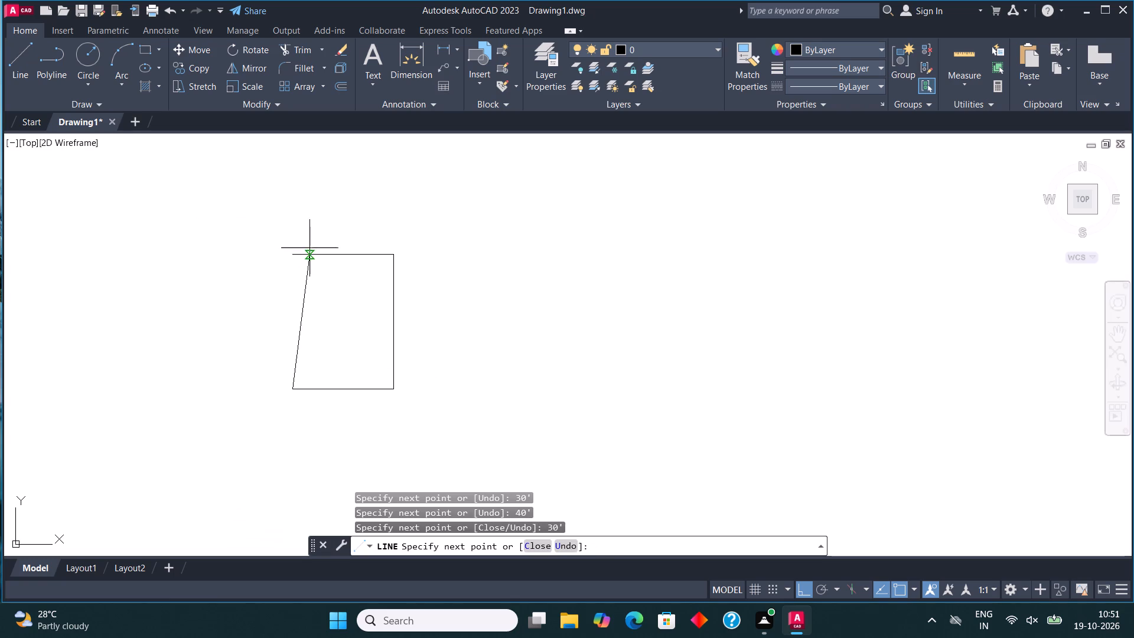
left_click(293, 252)
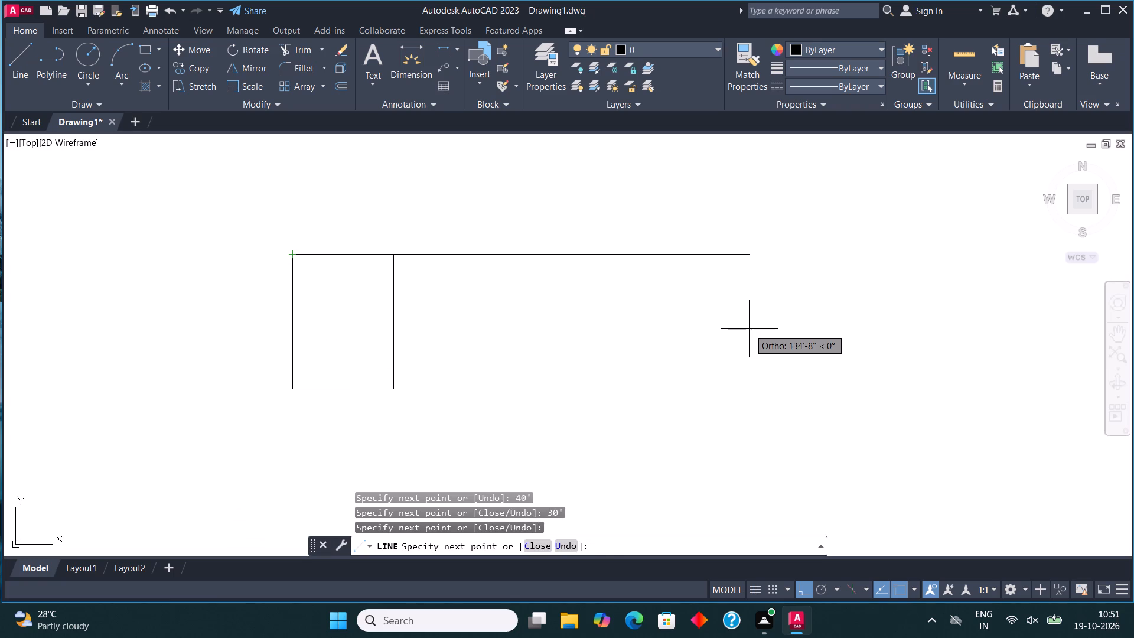
key("Escape")
Offset all four lines of the rectangular outline 9" inward to form the outer walls.
scroll(758, 341, "down", 2)
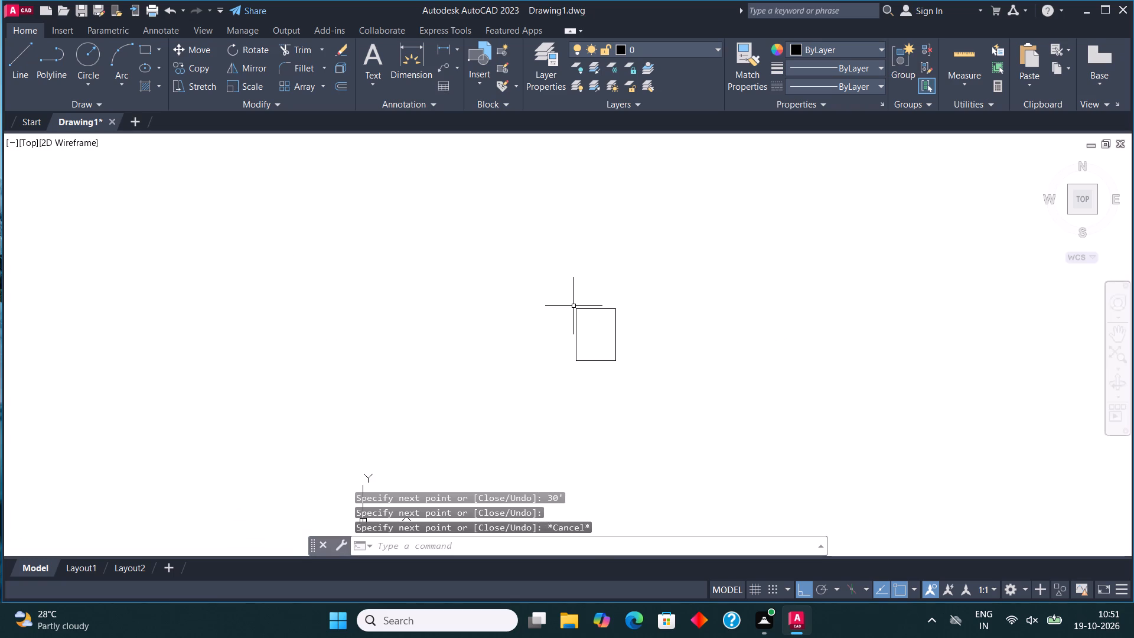
scroll(588, 314, "up", 3)
middle_click_drag(617, 321, 498, 285)
scroll(498, 285, "up", 1)
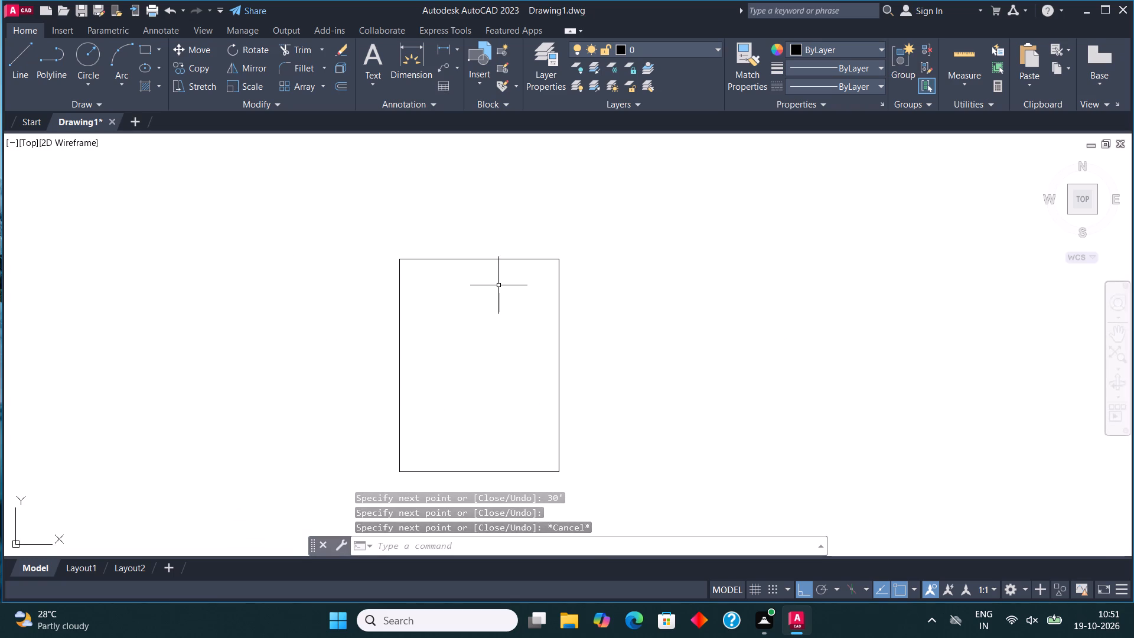
left_click(535, 271)
left_click(485, 220)
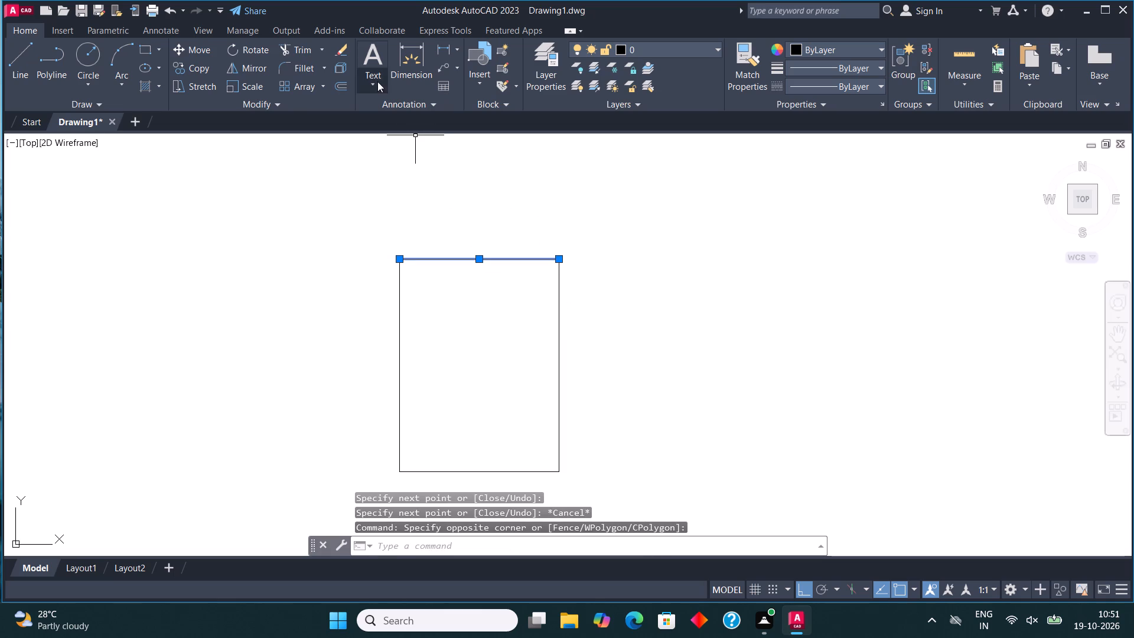
left_click(338, 82)
left_click(471, 260)
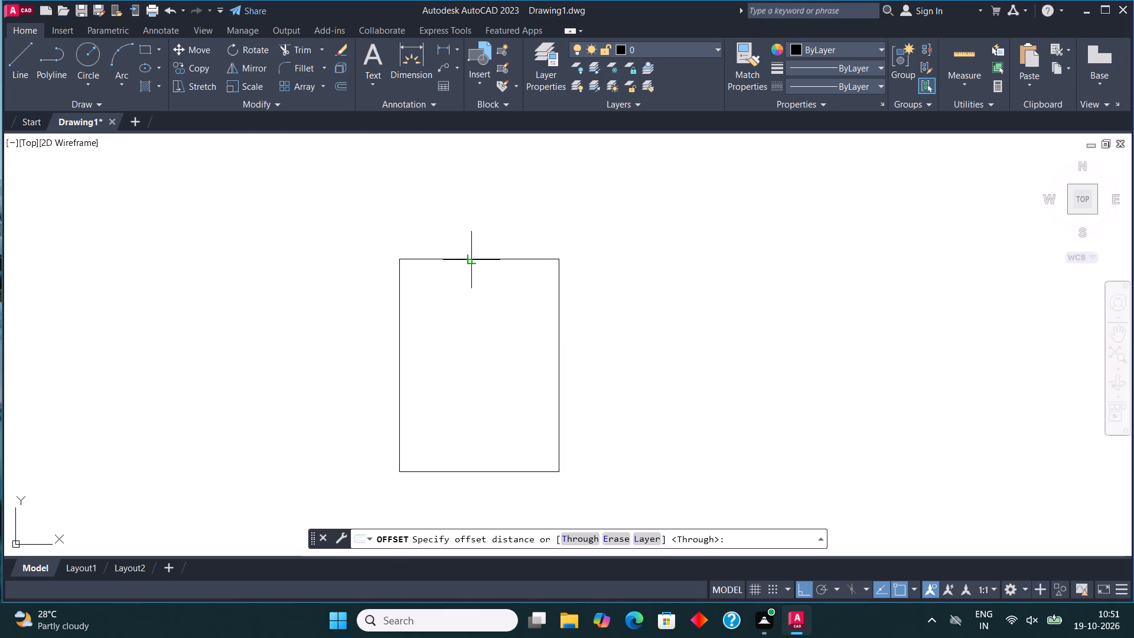
type("9\"")
key("Return")
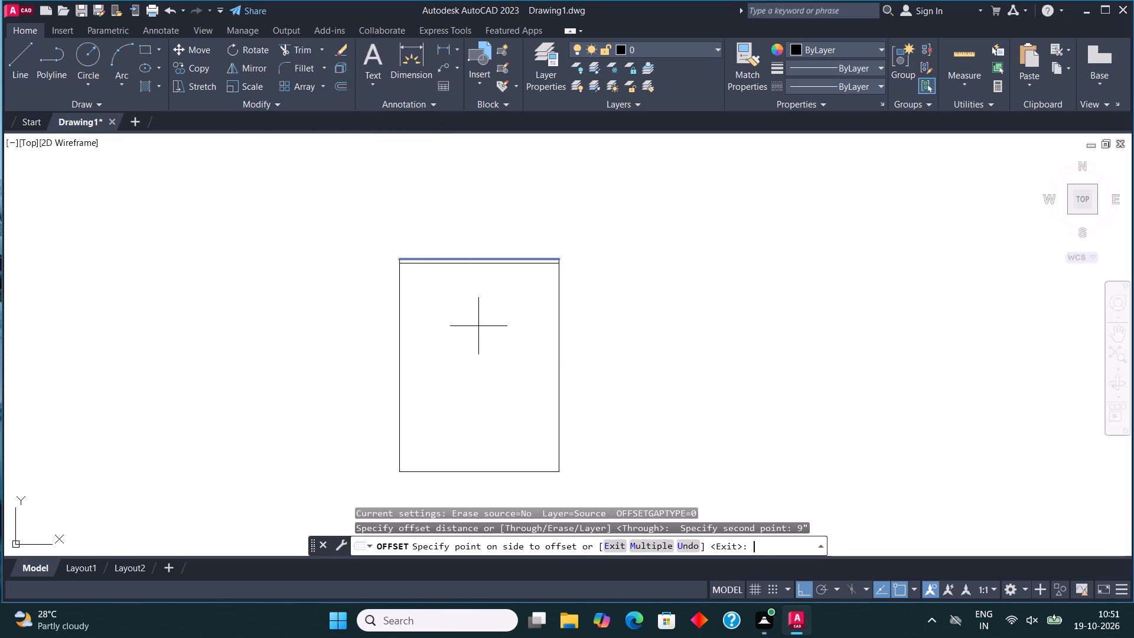
left_click(444, 300)
left_click(400, 290)
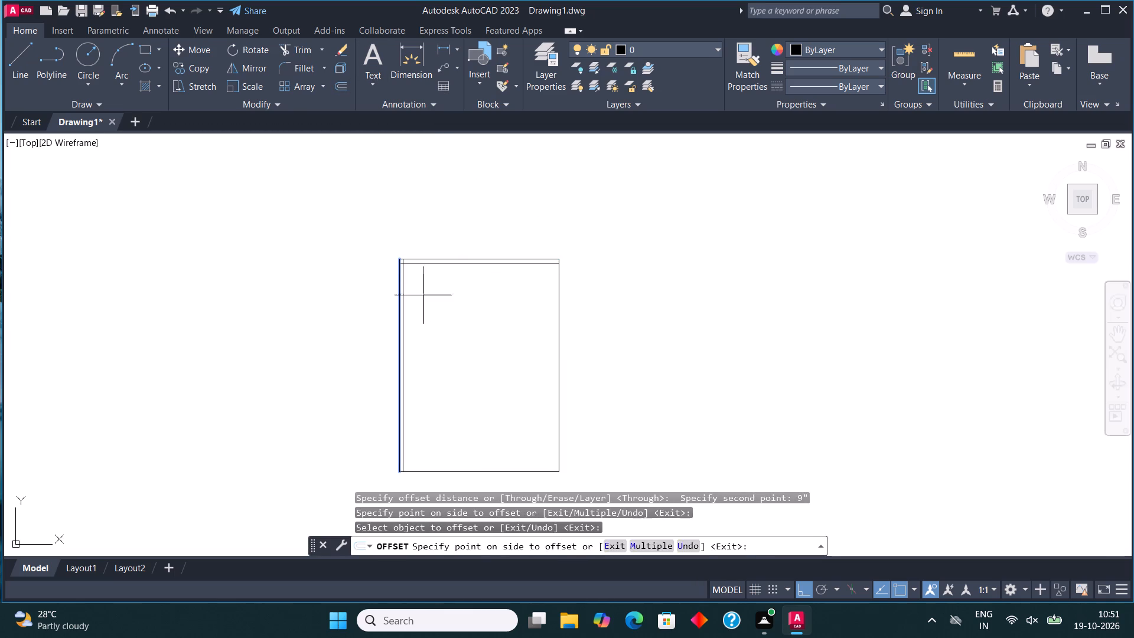
left_click(478, 312)
left_click(452, 471)
left_click(457, 441)
left_click(559, 415)
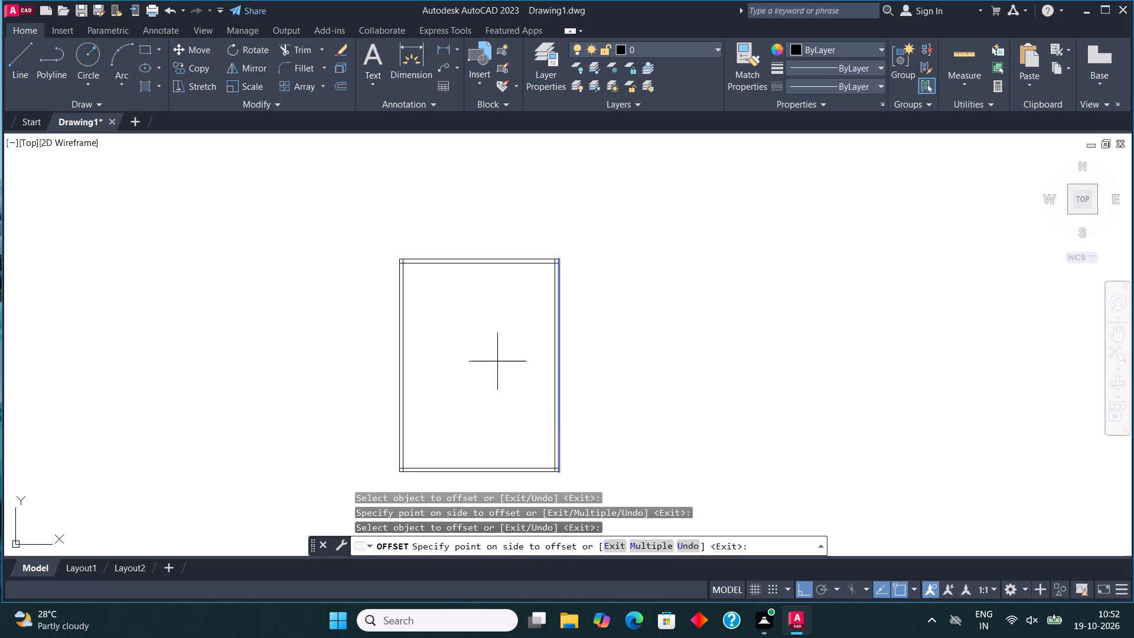
left_click(477, 349)
Fillet the inner wall lines at all four corners with zero radius to trim them into clean corners.
left_click(304, 63)
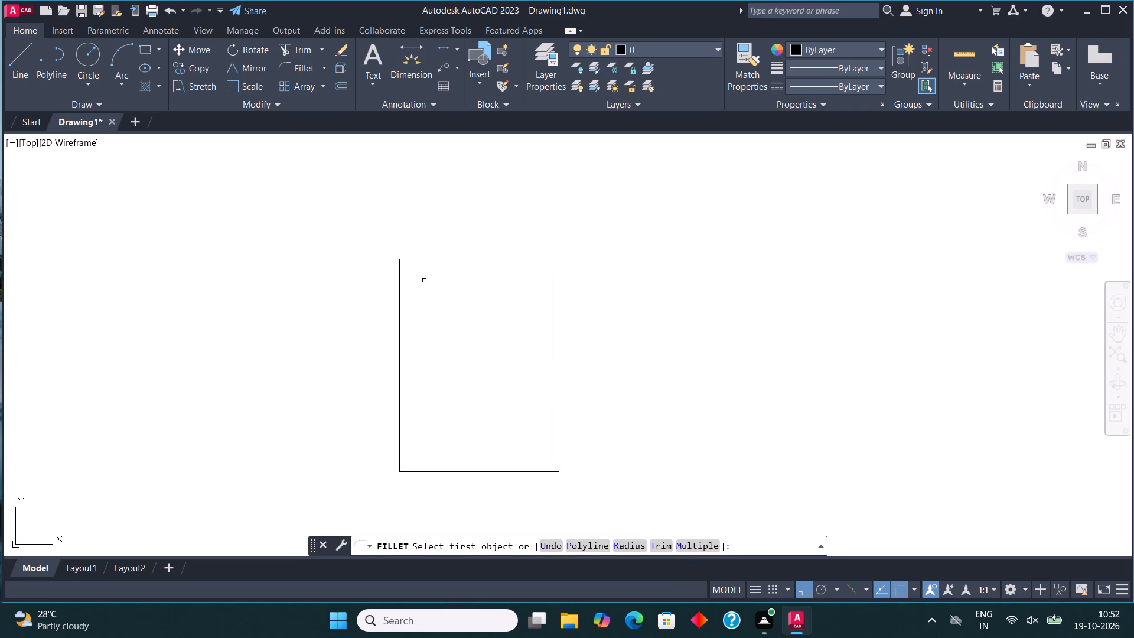
left_click(404, 291)
left_click(421, 265)
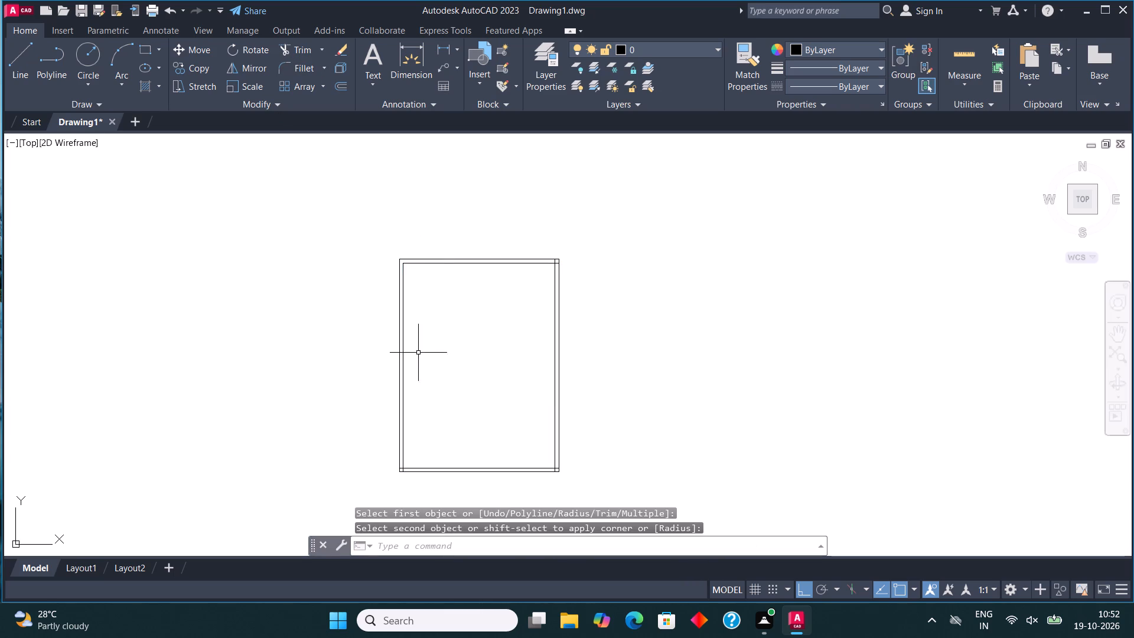
left_click(298, 71)
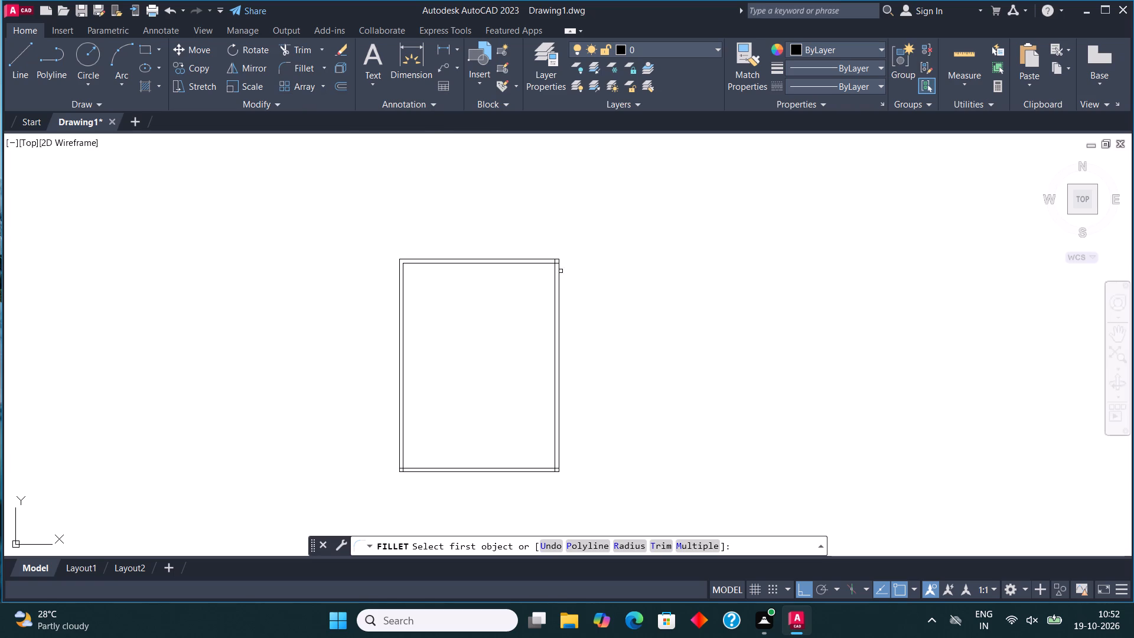
left_click(546, 261)
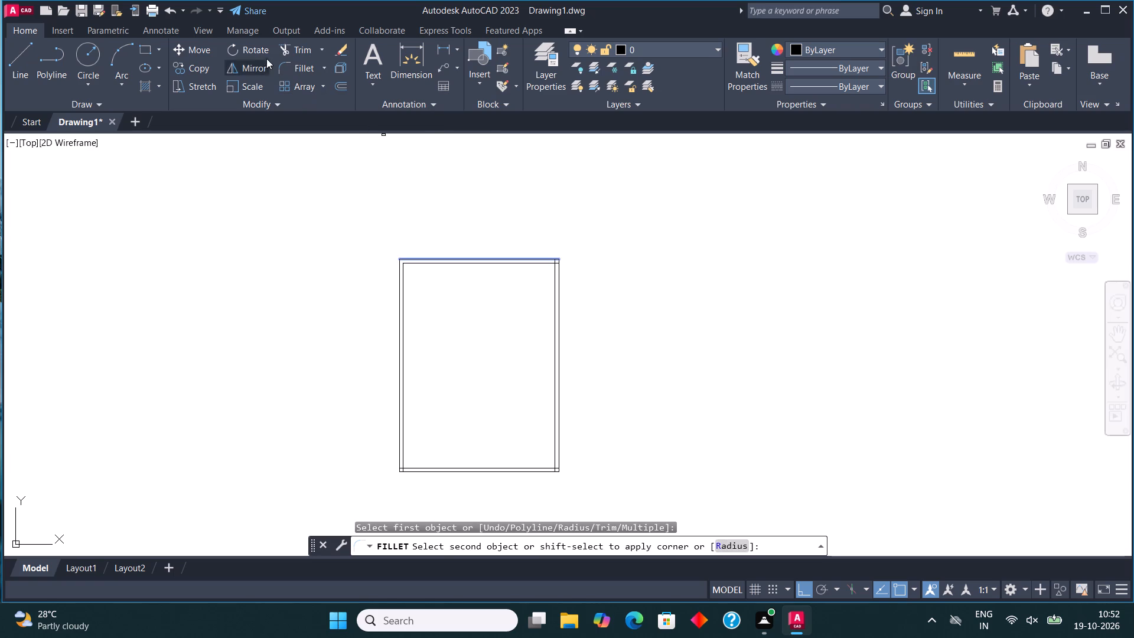
left_click(298, 66)
left_click(537, 263)
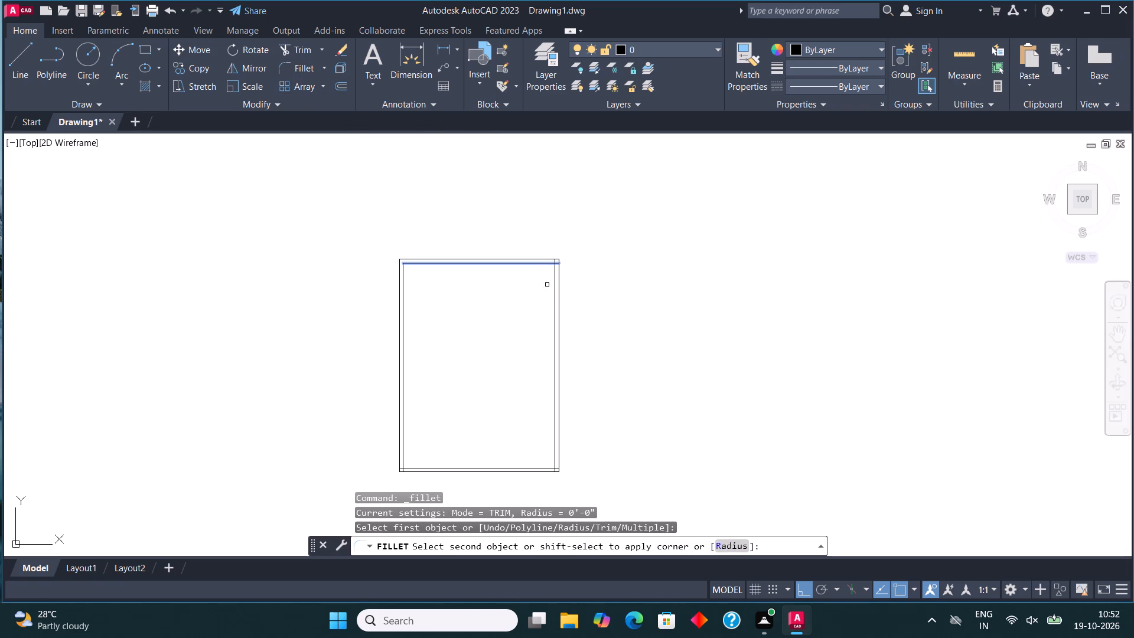
left_click(554, 304)
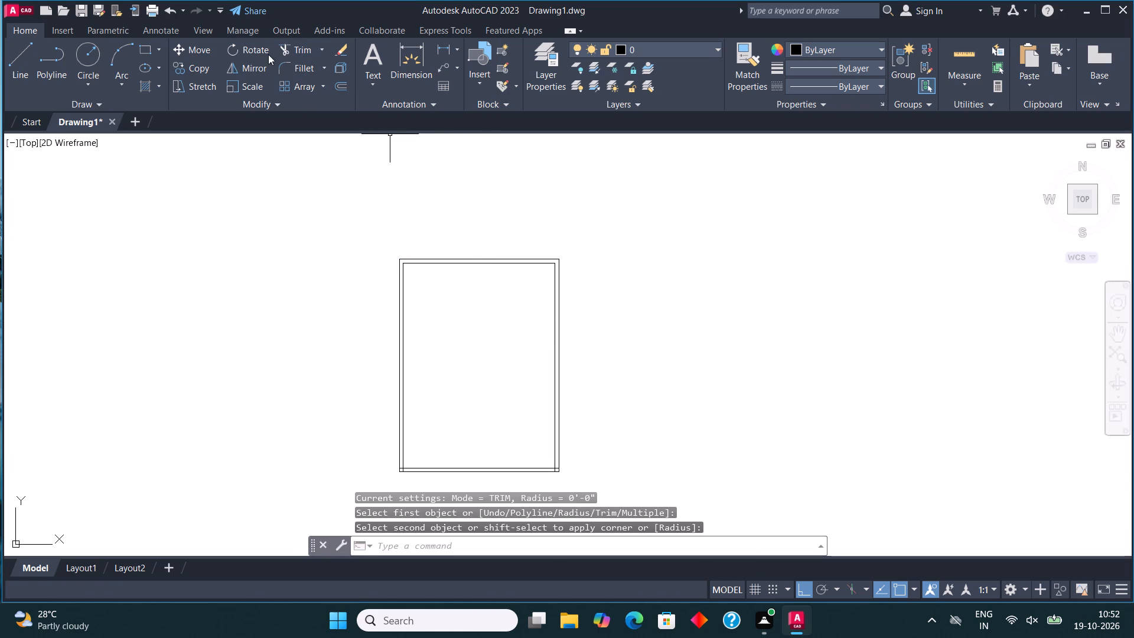
left_click(301, 65)
left_click(404, 408)
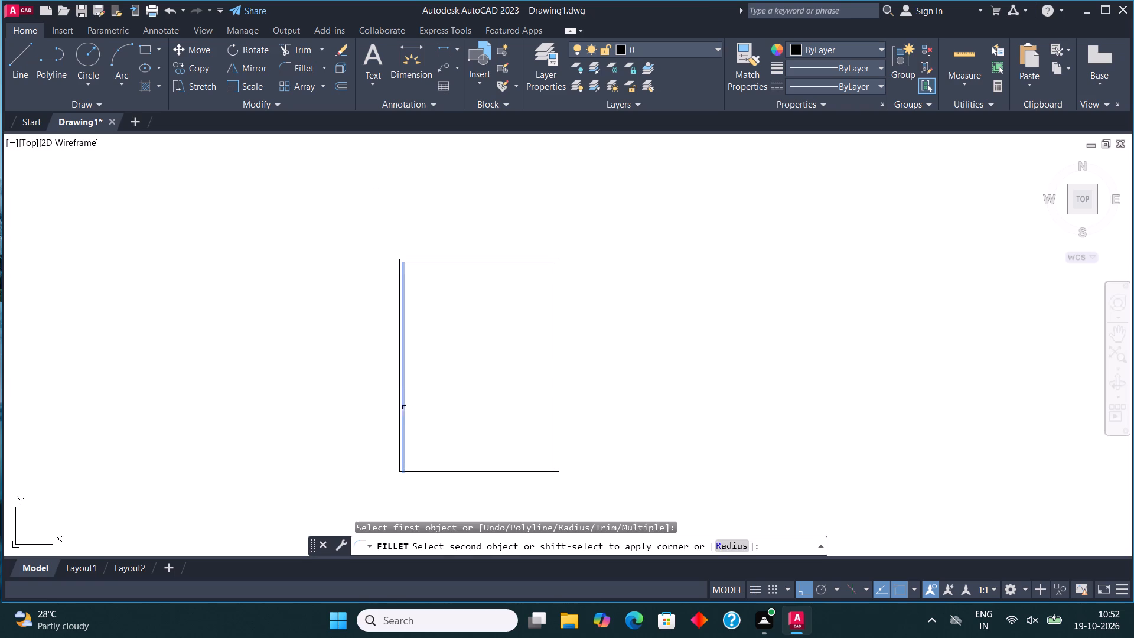
left_click(422, 470)
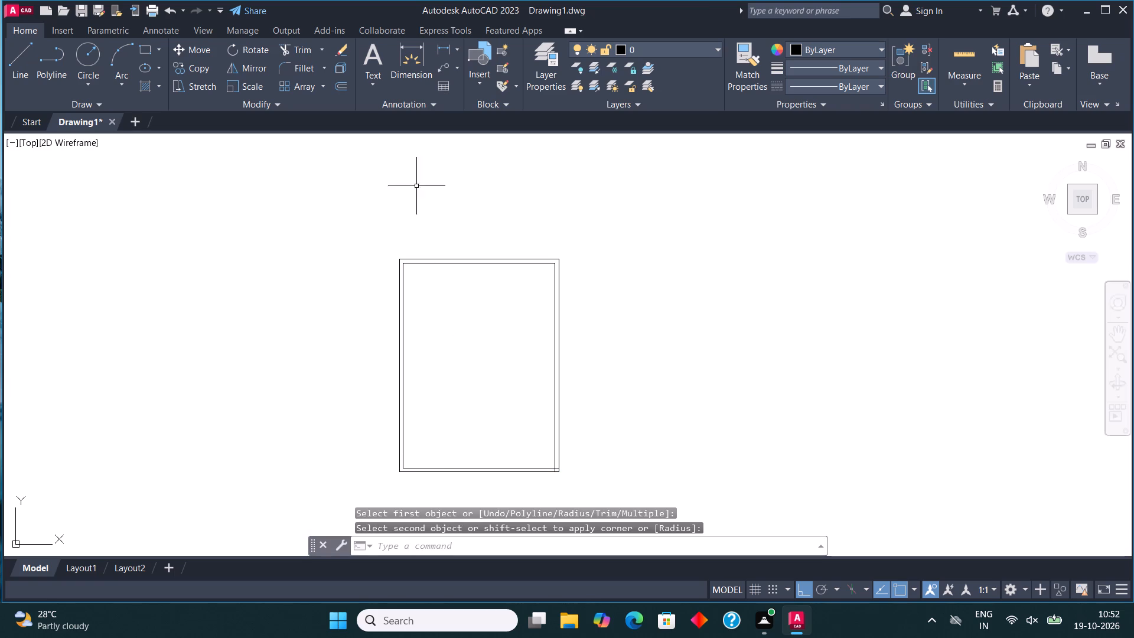
left_click(301, 67)
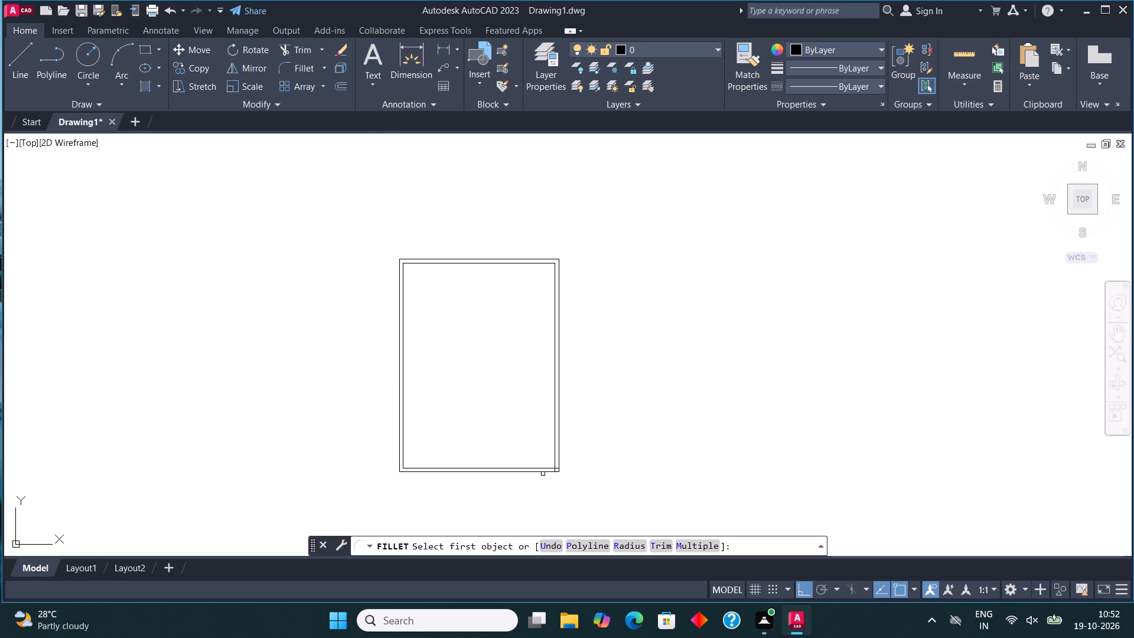
left_click(550, 467)
left_click(554, 453)
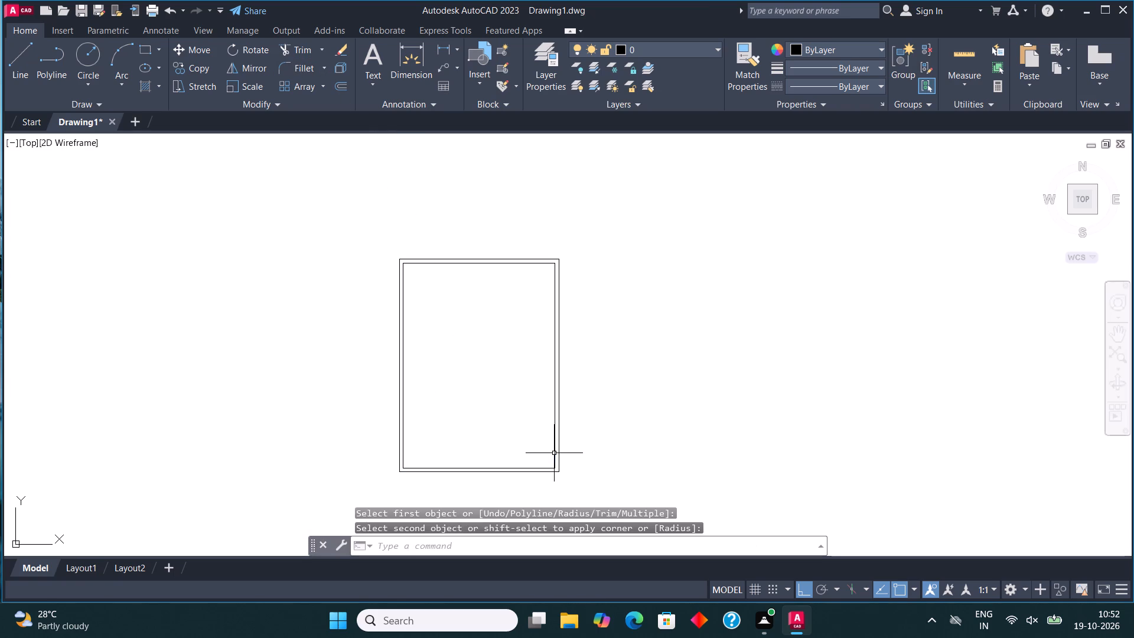
Draw an 11' by 13' room with the Line command from the upper-left inner wall corner: 11' across, 13' down, 11' back.
left_click(23, 56)
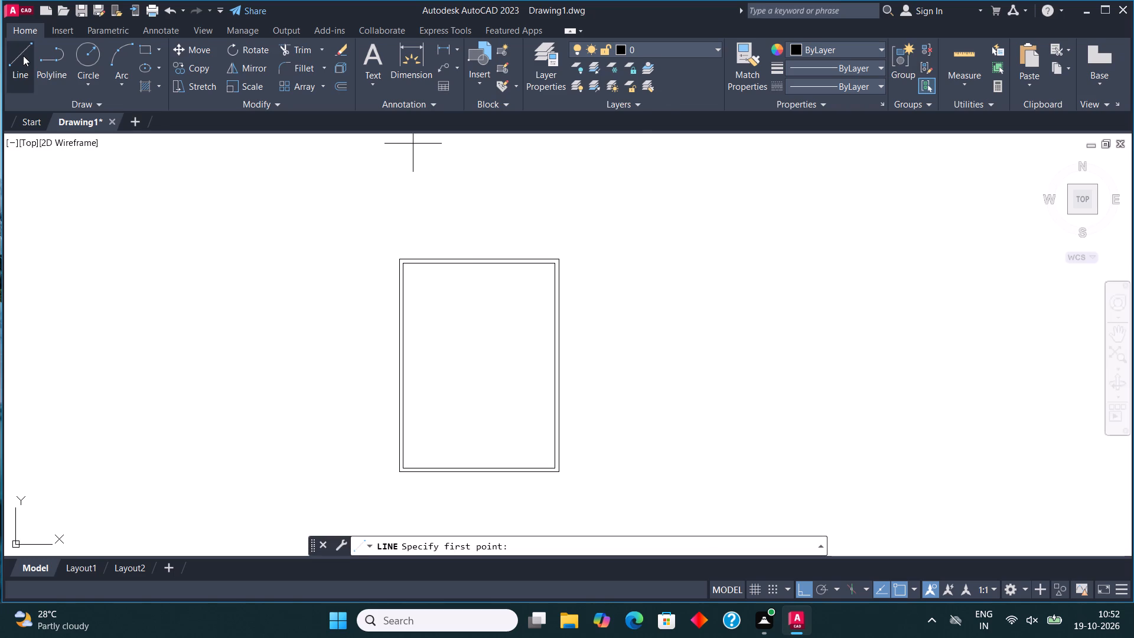
scroll(434, 268, "up", 3)
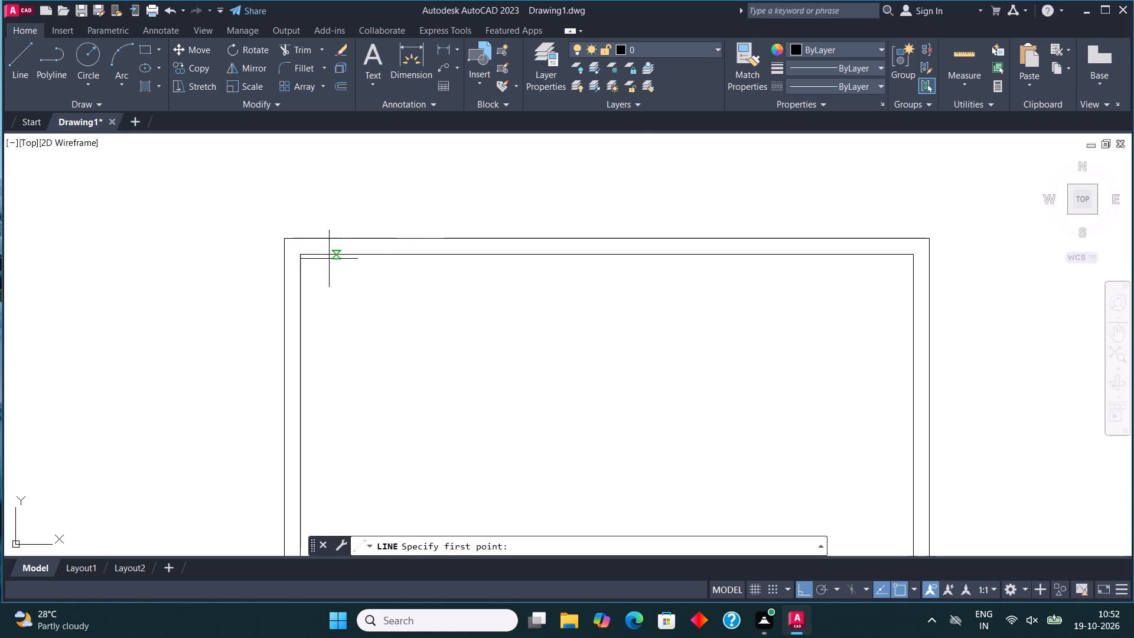
left_click(298, 257)
type("11'")
key("Return")
scroll(474, 261, "down", 2)
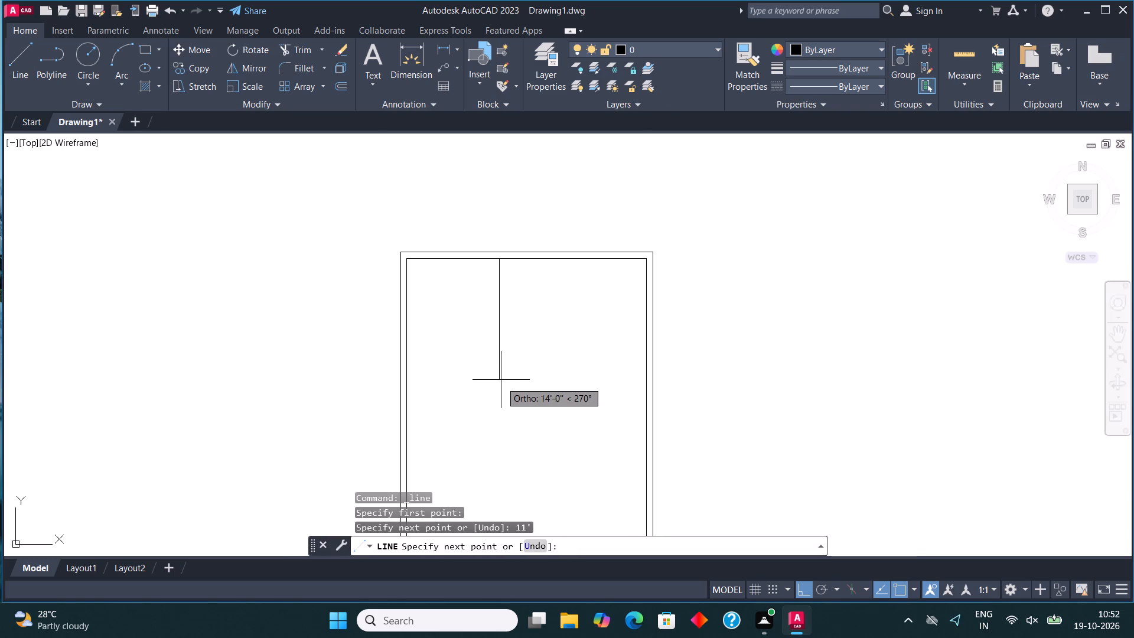
type("13'")
key("Return")
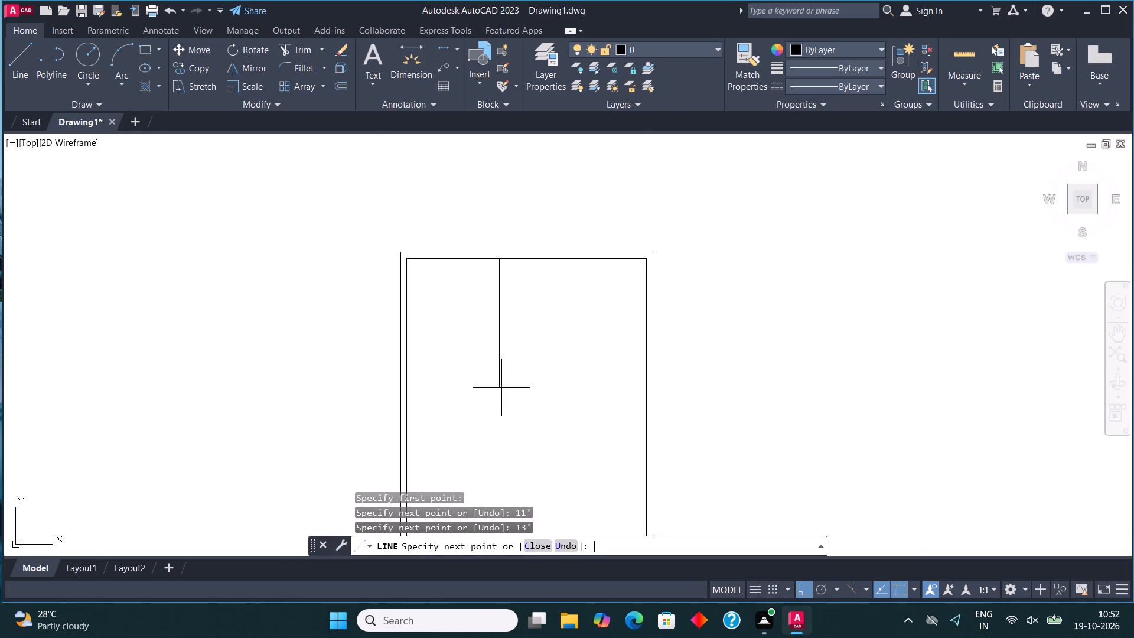
type("11'")
key("Return")
key("Escape")
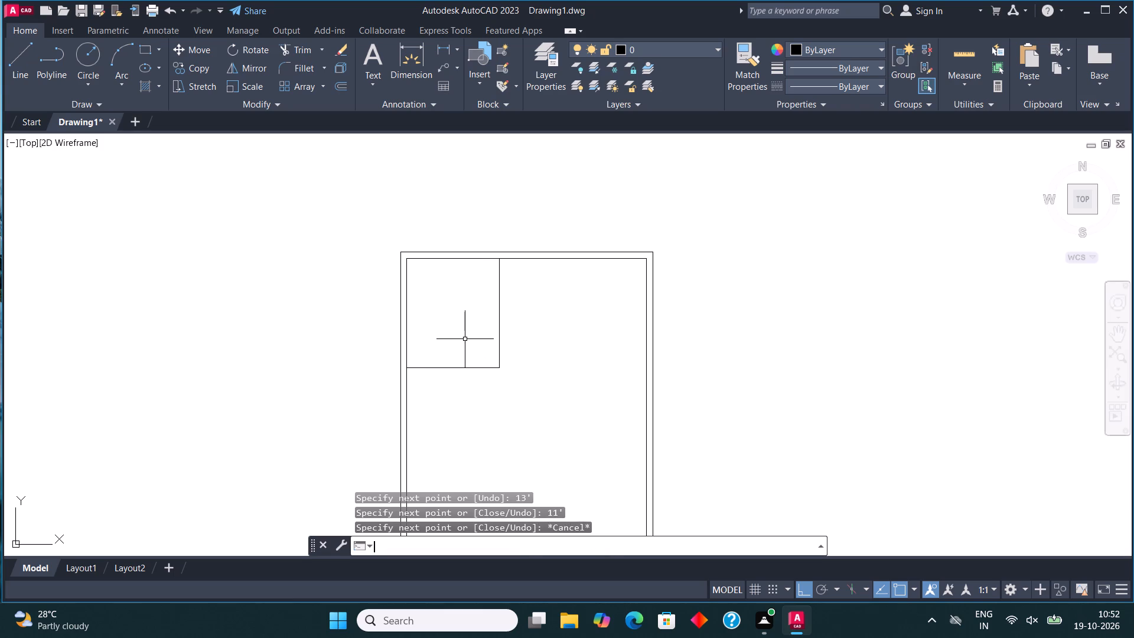
Offset the room's vertical and horizontal partition lines 4.5" outward to give the inner walls thickness.
left_click(516, 375)
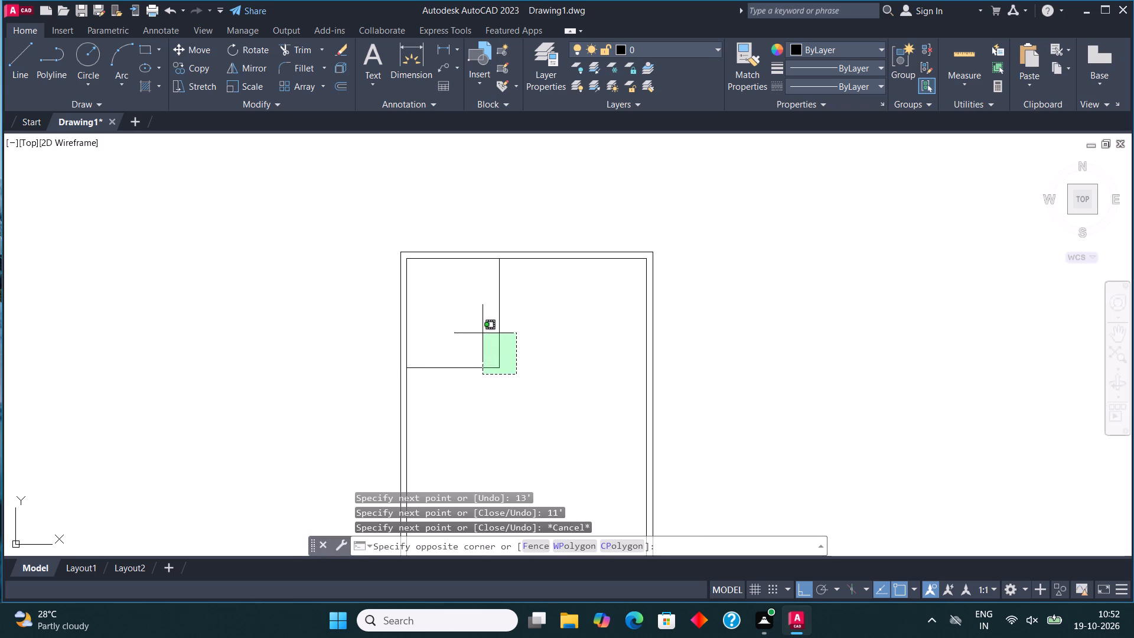
left_click(482, 332)
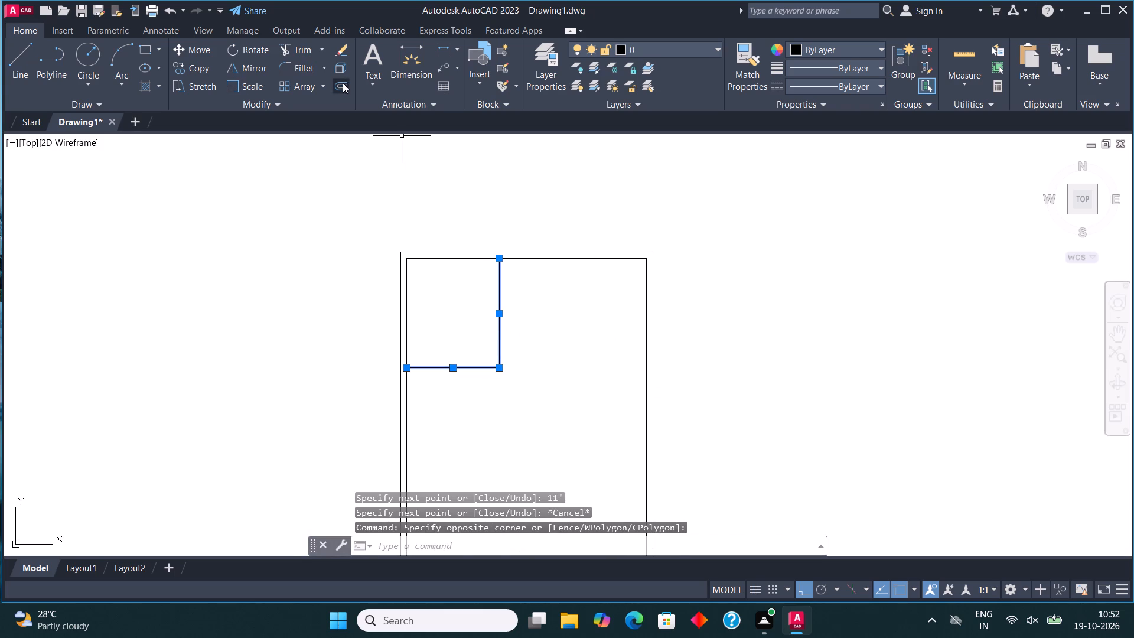
left_click(343, 83)
left_click(497, 321)
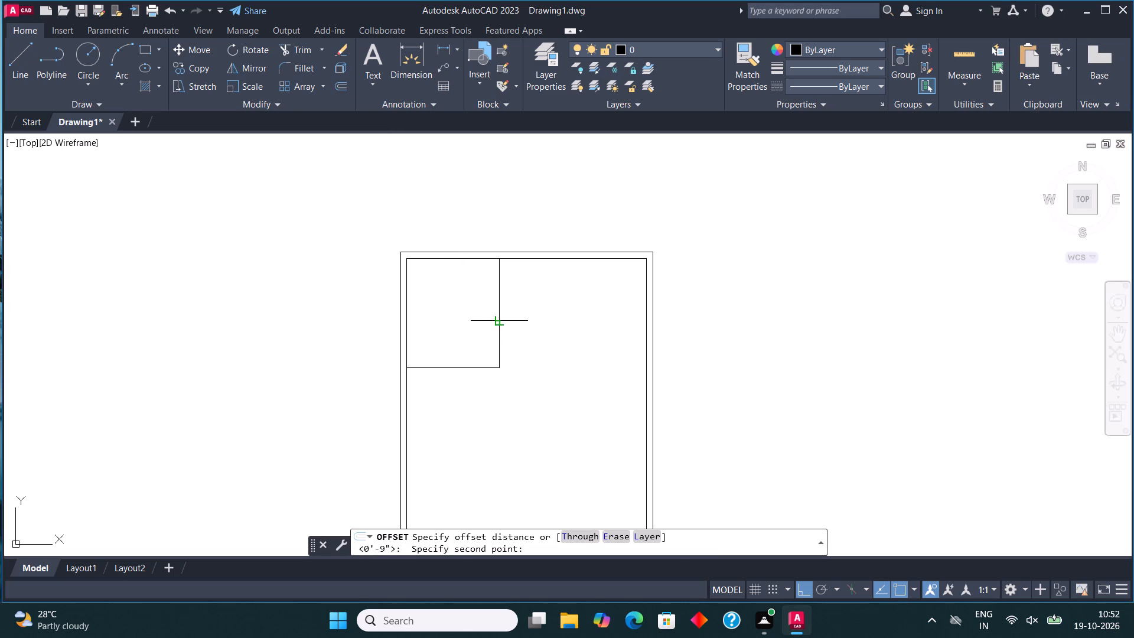
type("4.5\"")
key("Return")
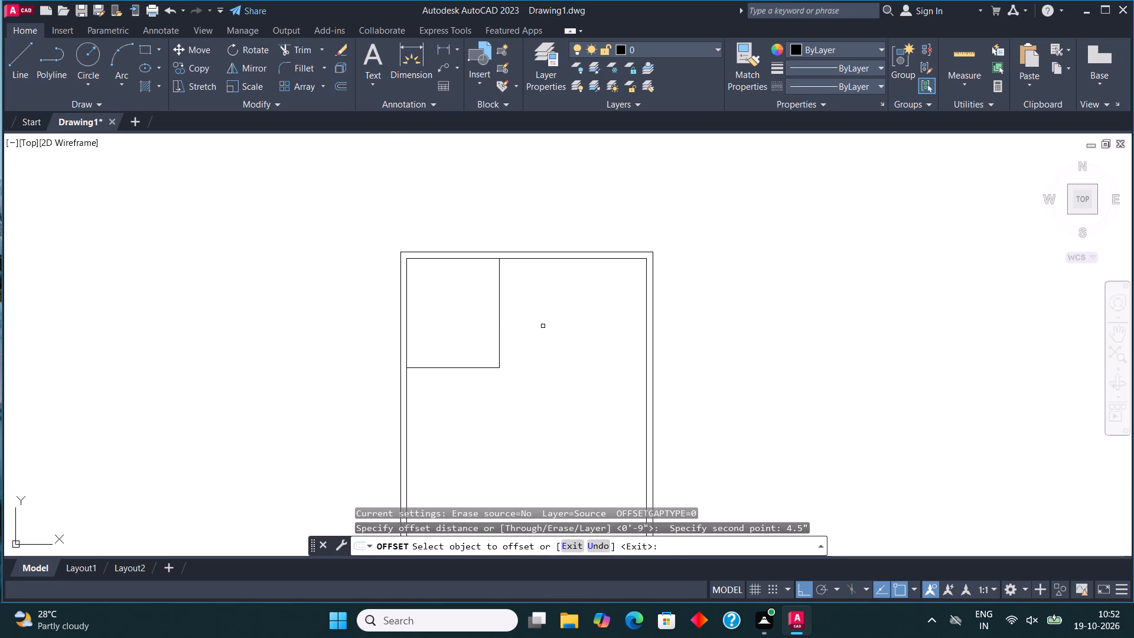
left_click(498, 318)
left_click(524, 335)
left_click(481, 363)
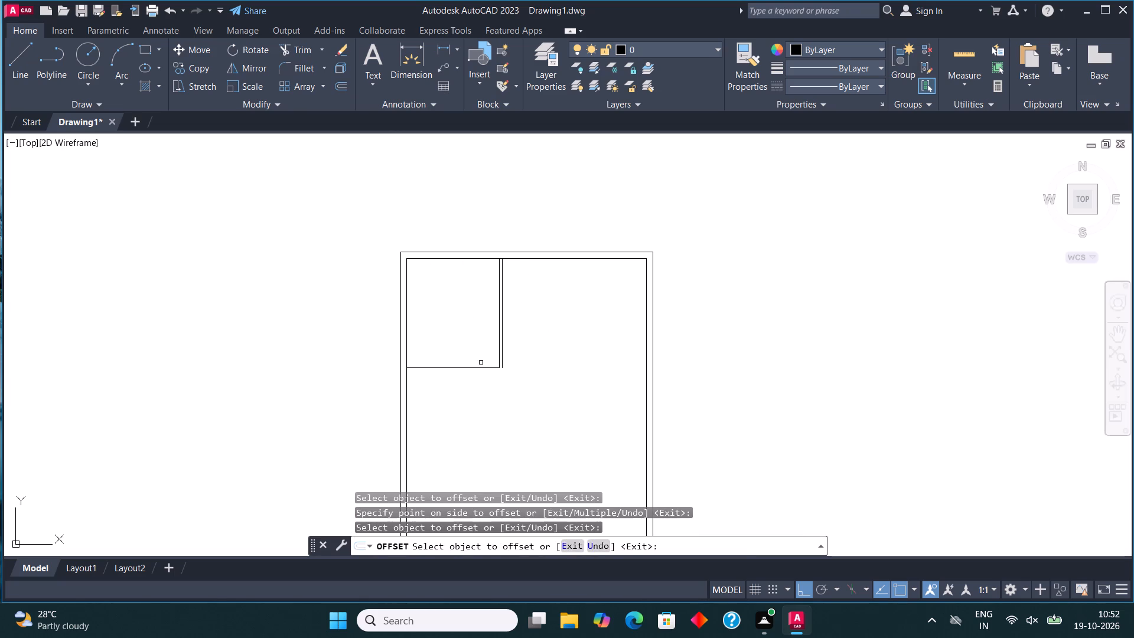
left_click_drag(483, 369, 490, 396)
left_click(490, 396)
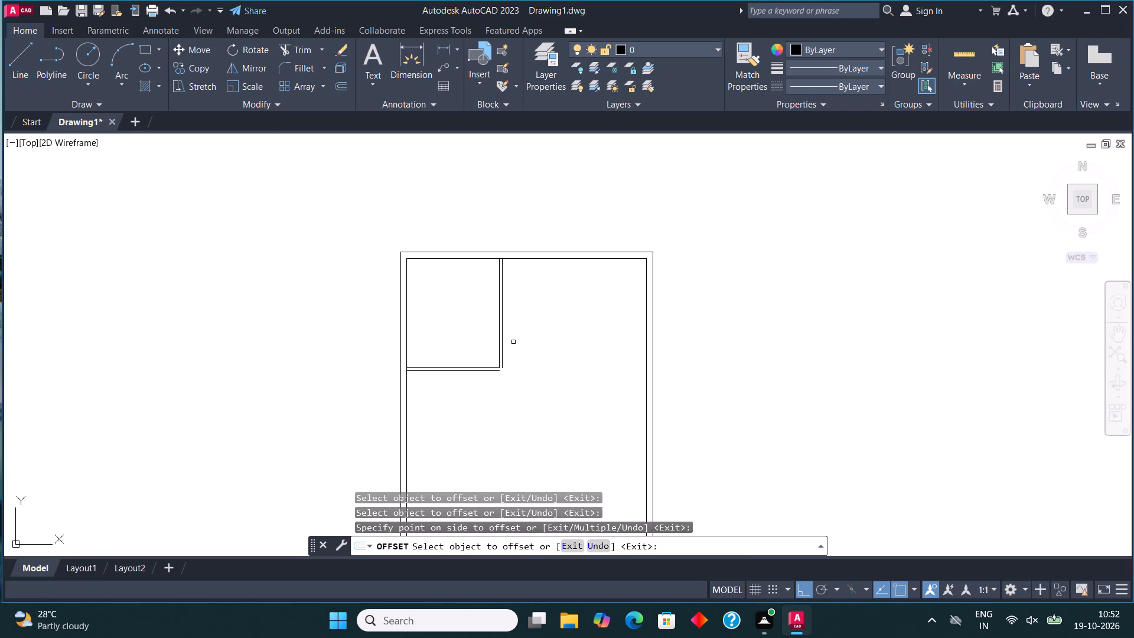
Fillet the two offset partition lines so they meet at the room's lower-right outer corner.
left_click(305, 70)
left_click(485, 373)
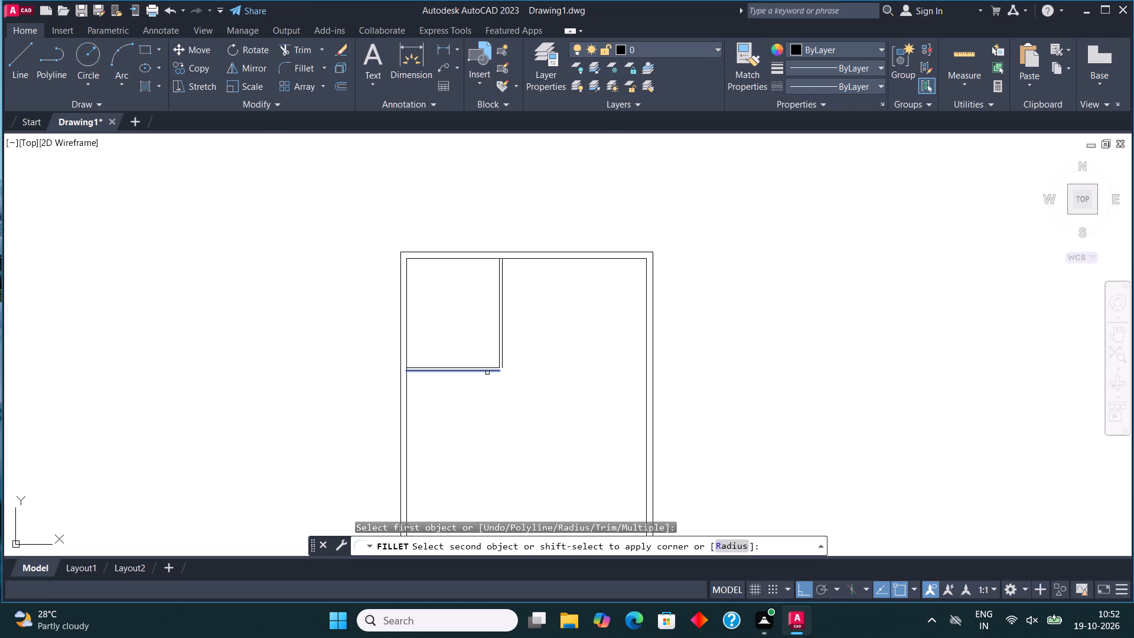
left_click(503, 350)
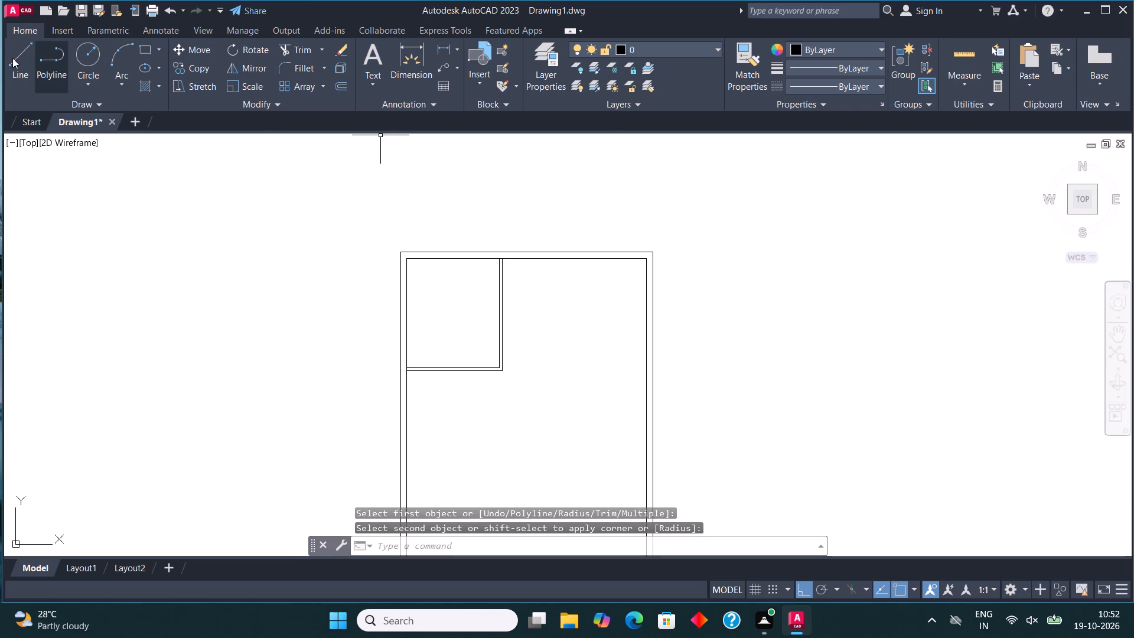
Draw a 5'6" by 9' room beside the first room along the upper inner wall, closing it back at the first room's partition.
left_click(22, 44)
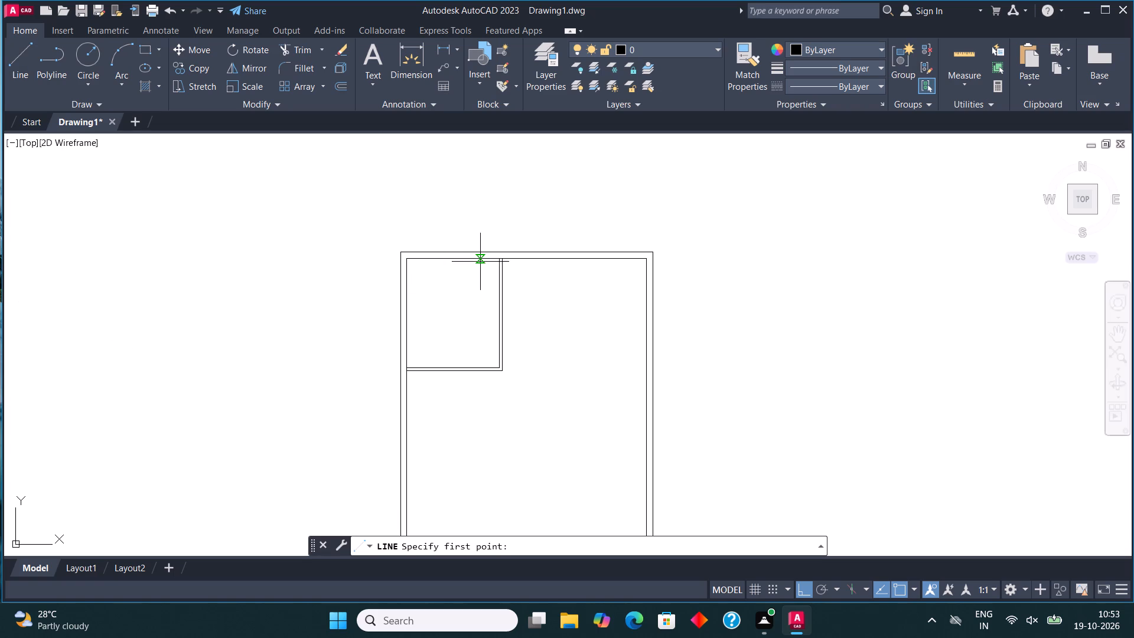
scroll(501, 258, "up", 2)
left_click(501, 258)
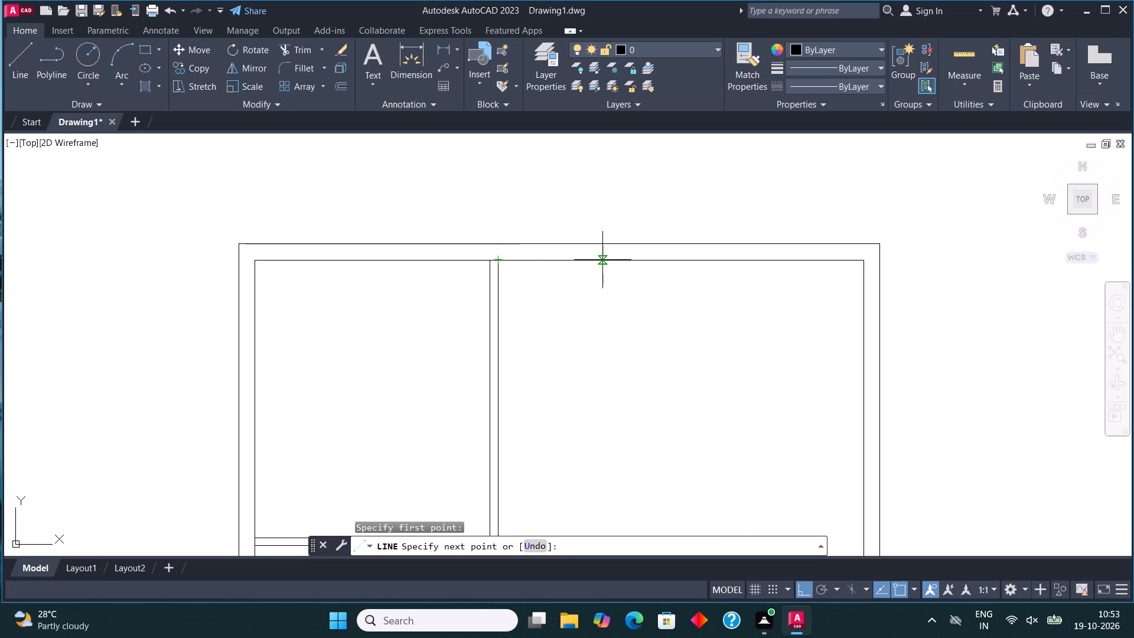
type("5'")
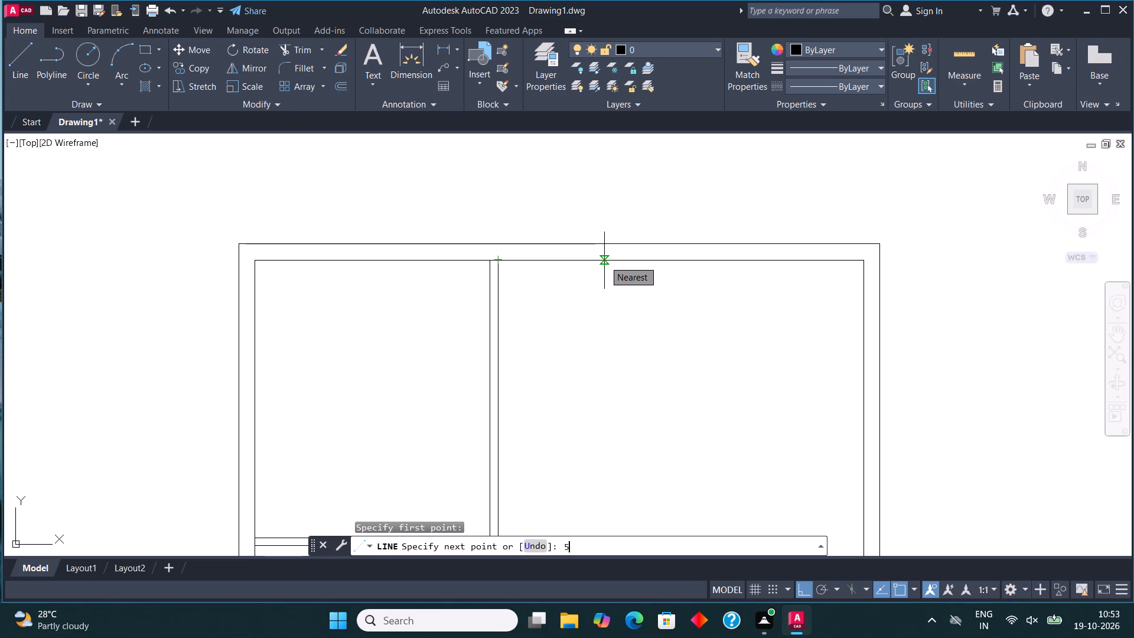
key("6")
key("shift+quotedbl")
key("Return")
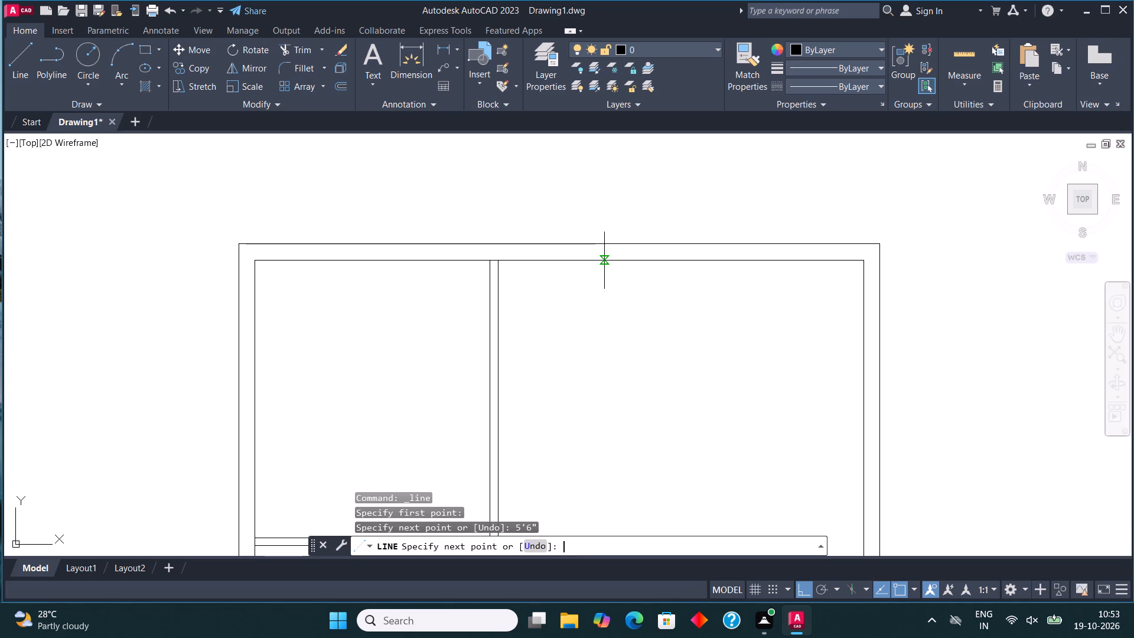
scroll(604, 261, "down", 2)
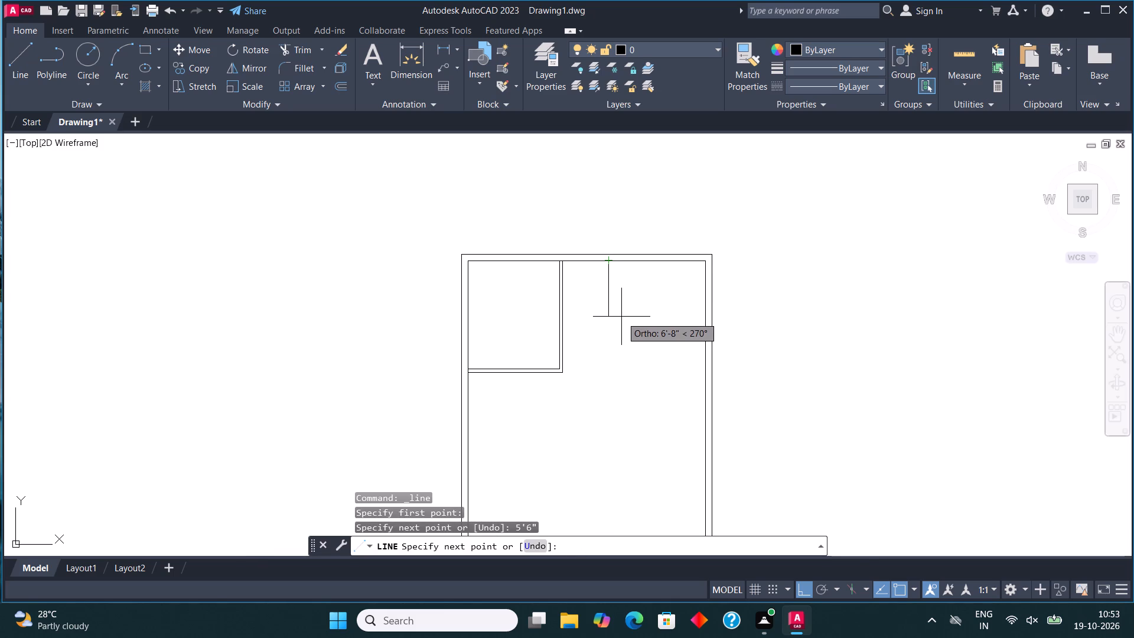
type("9'")
key("Return")
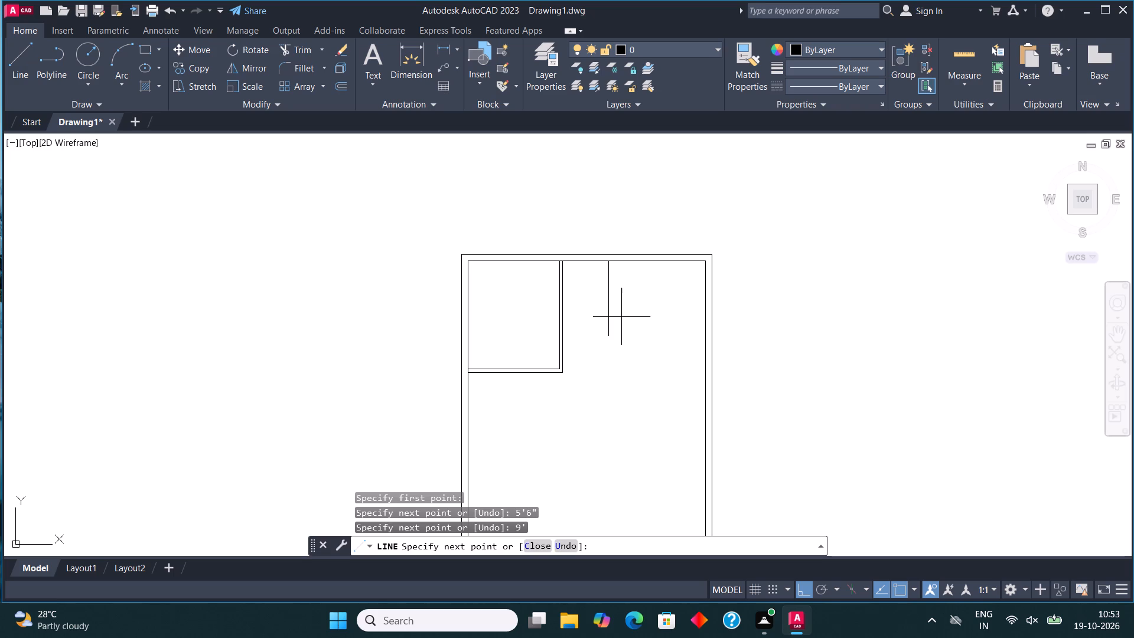
scroll(587, 338, "up", 3)
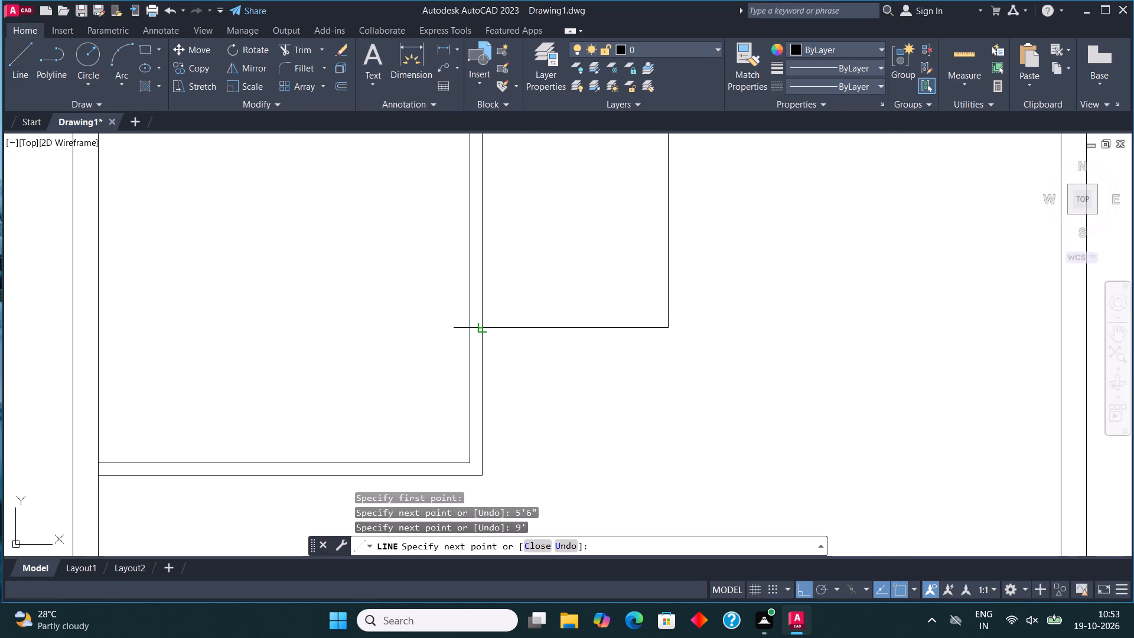
left_click(485, 328)
key("Escape")
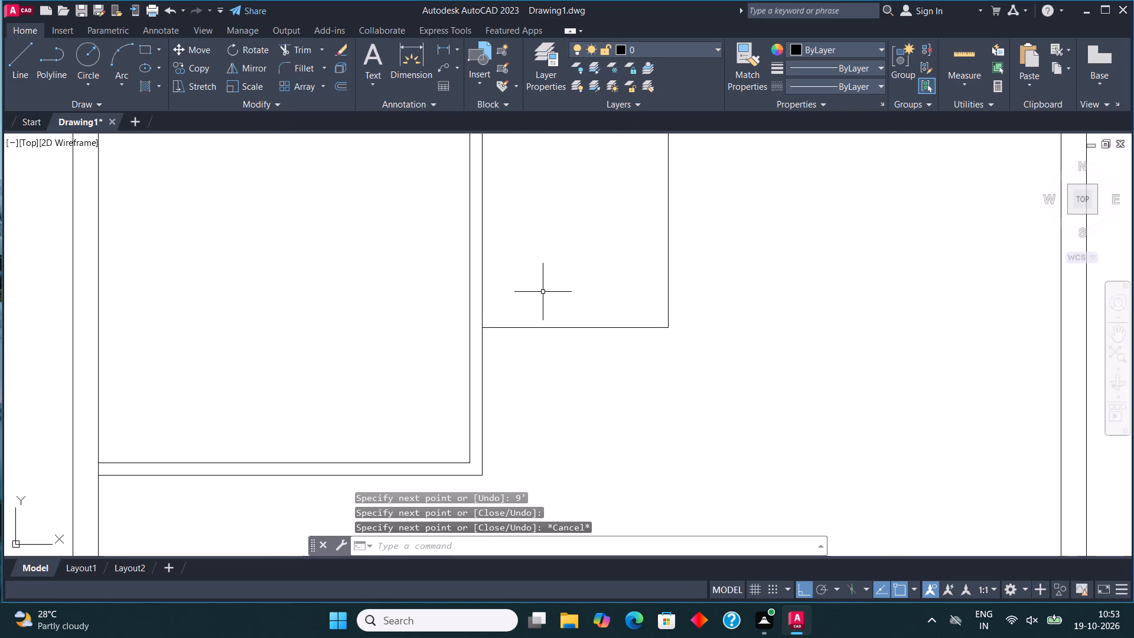
Offset the small middle room's vertical and horizontal partition lines 4.5" outward.
scroll(543, 306, "down", 2)
scroll(575, 282, "up", 2)
middle_click_drag(570, 277, 552, 300)
scroll(552, 308, "down", 2)
left_click_drag(597, 372, 576, 331)
left_click(561, 304)
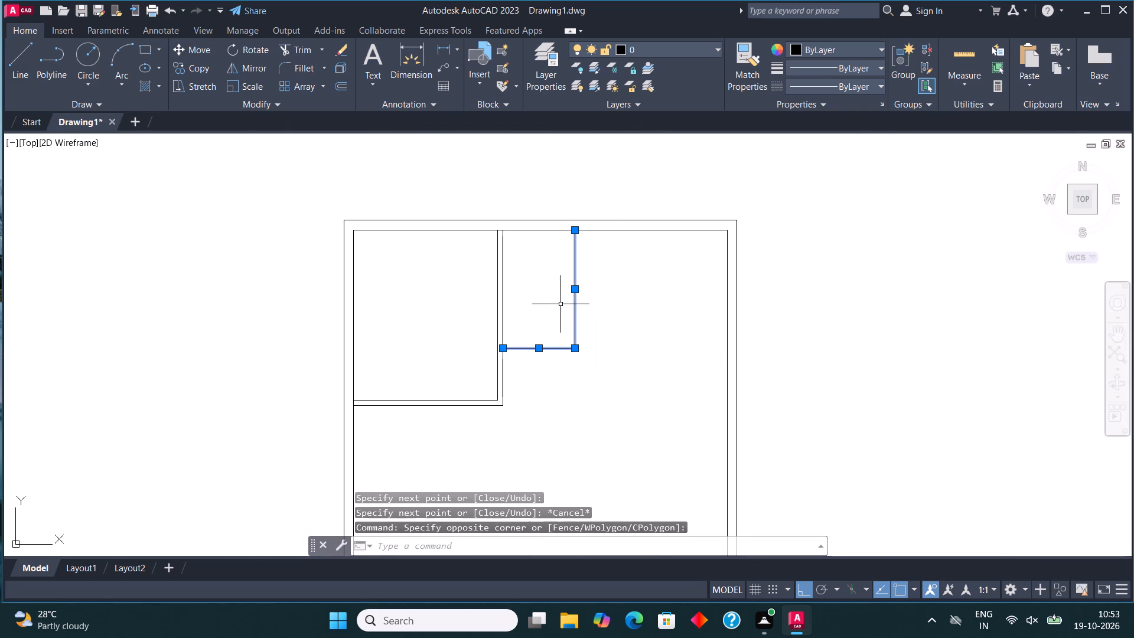
left_click(340, 84)
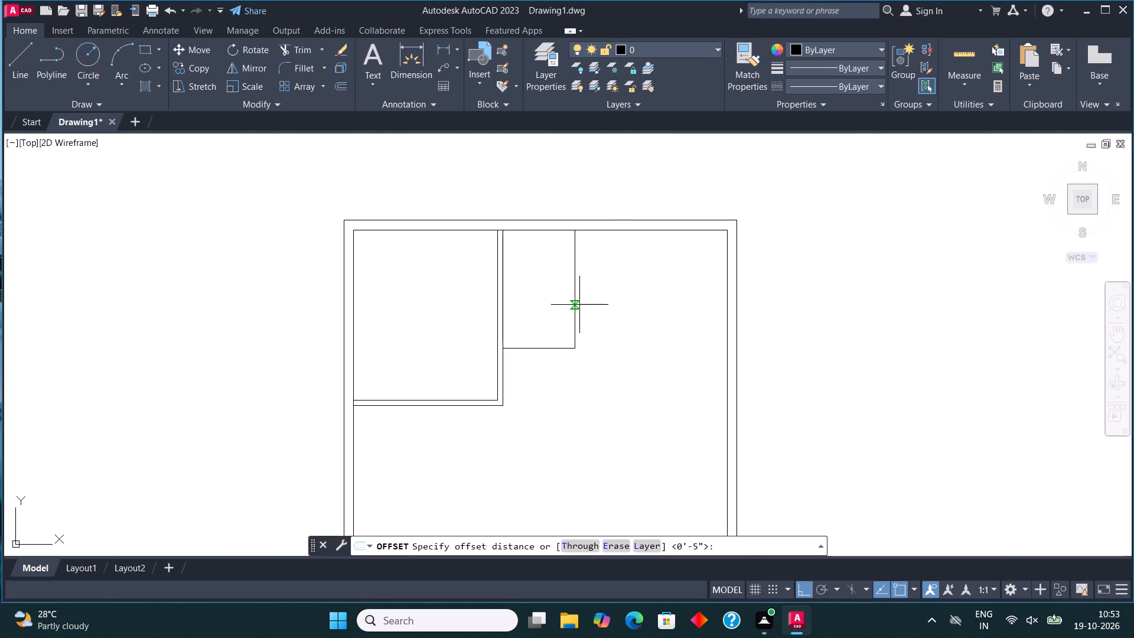
left_click(576, 302)
type("4.5\"")
key("Return")
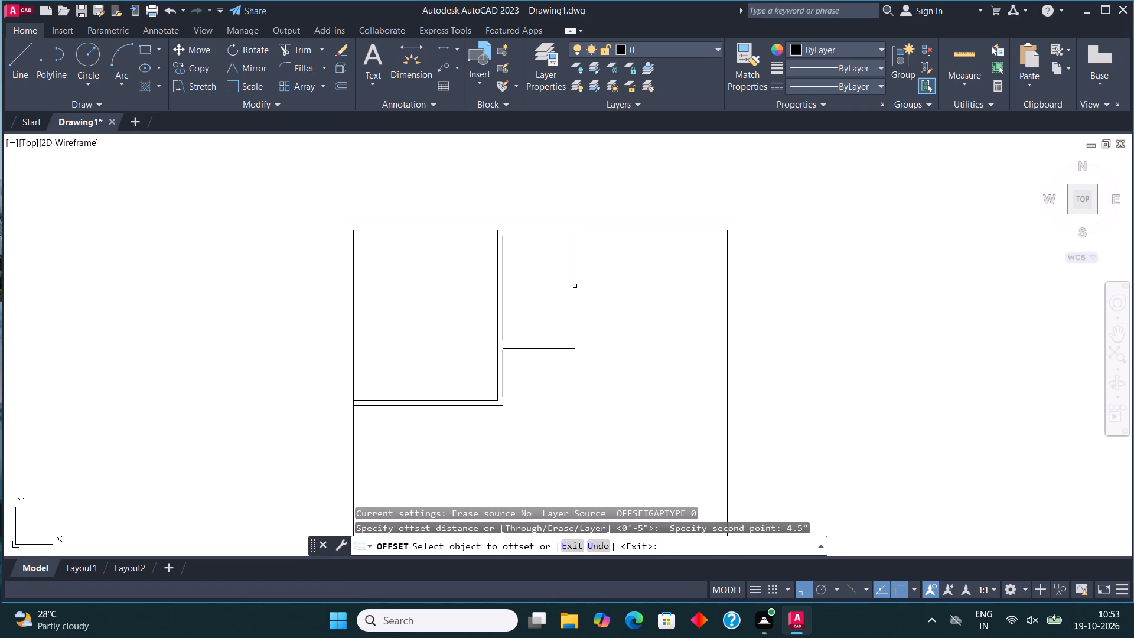
left_click(575, 286)
left_click(601, 319)
left_click(546, 350)
left_click(545, 394)
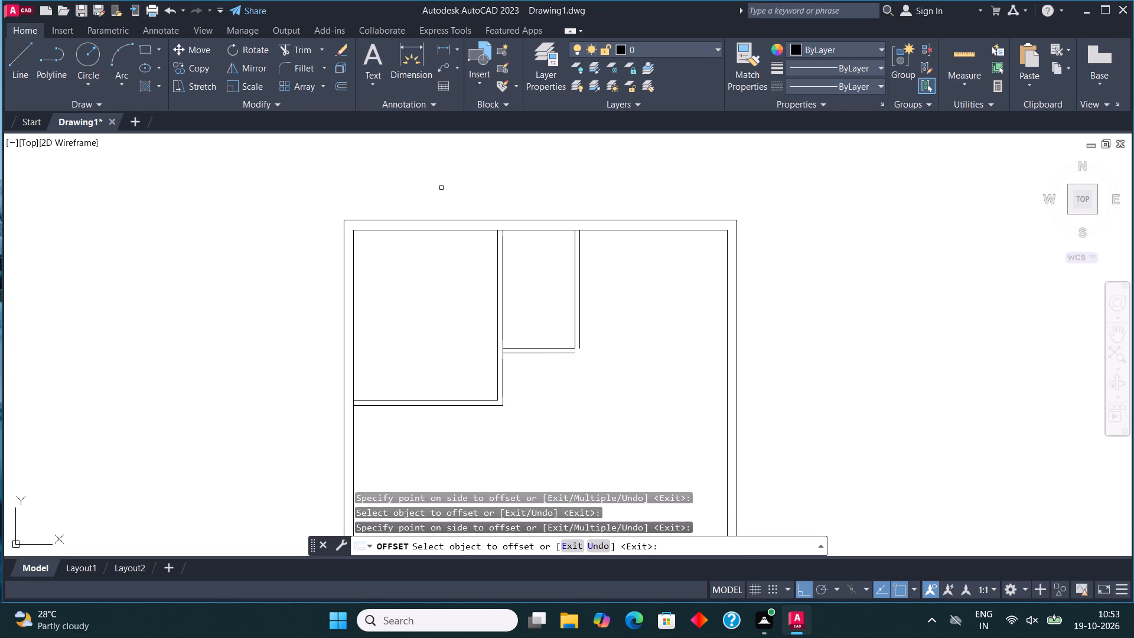
Fillet the middle room's two offset lines so they meet at its lower-right outer corner.
left_click(298, 63)
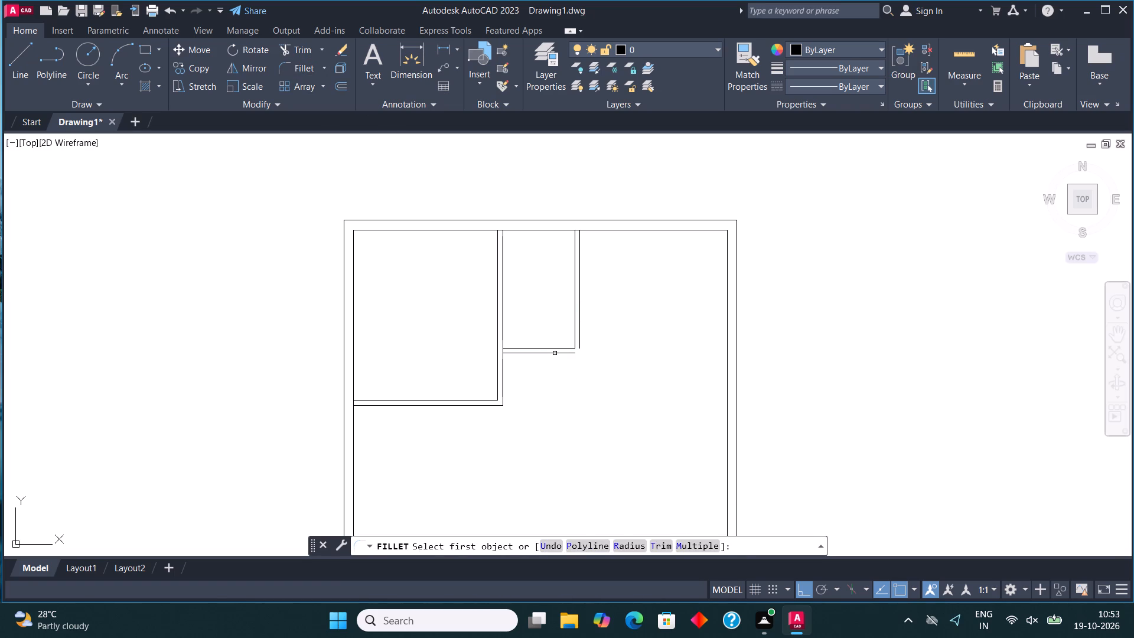
left_click(556, 353)
left_click(580, 327)
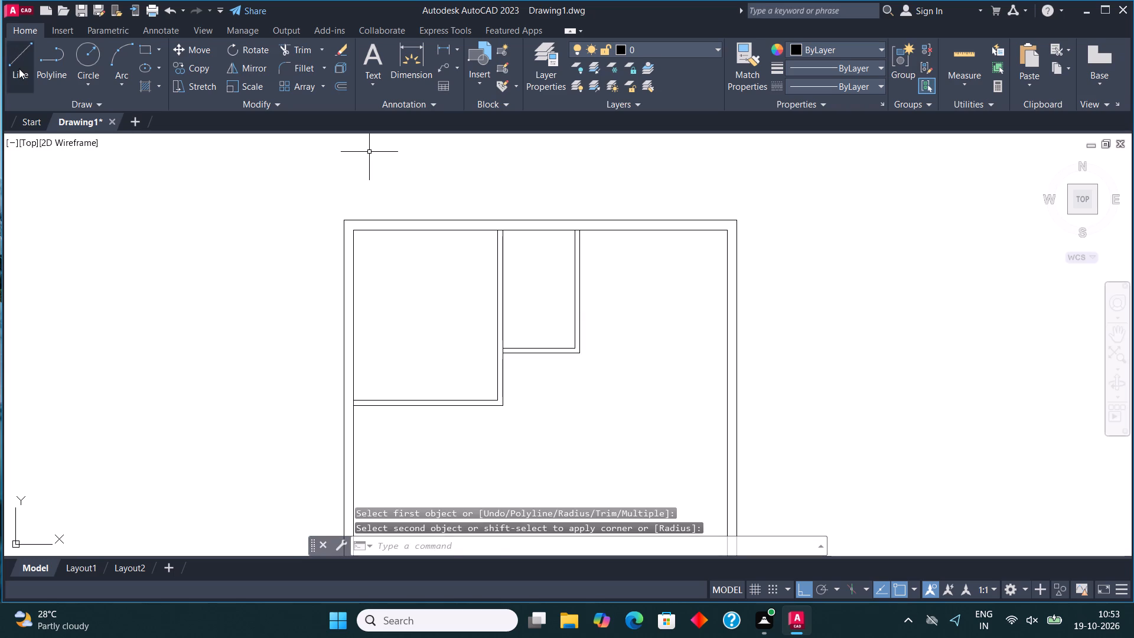
Draw the third room's partition lines from the middle room's upper-right outer corner: 13' down and across to the right inner wall.
left_click(18, 67)
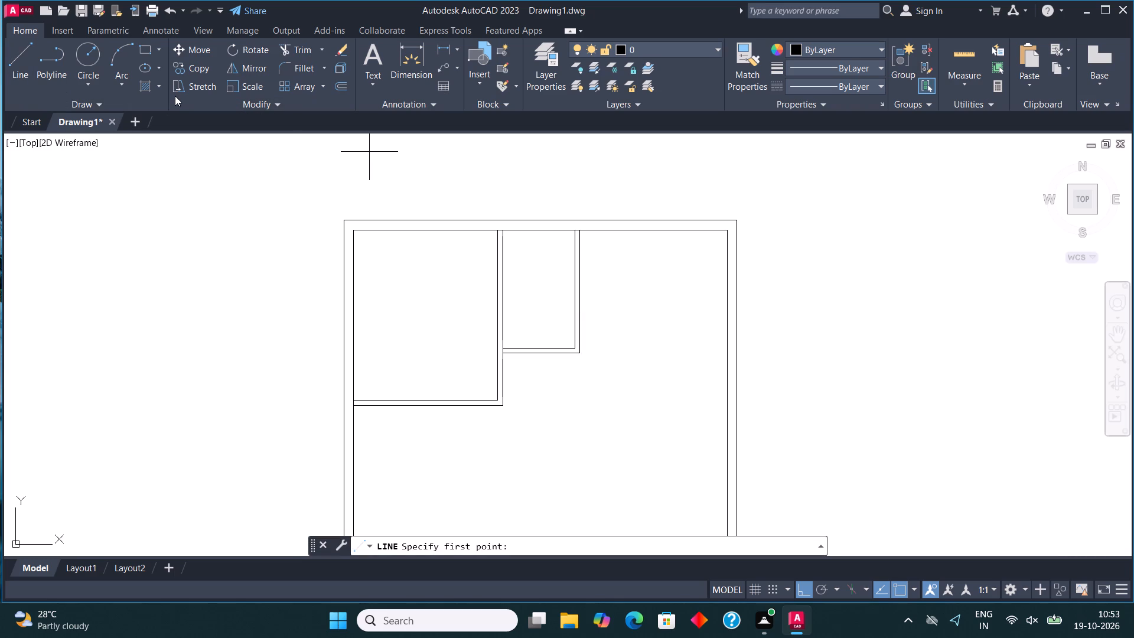
scroll(207, 116, "down", 1)
scroll(341, 304, "down", 2)
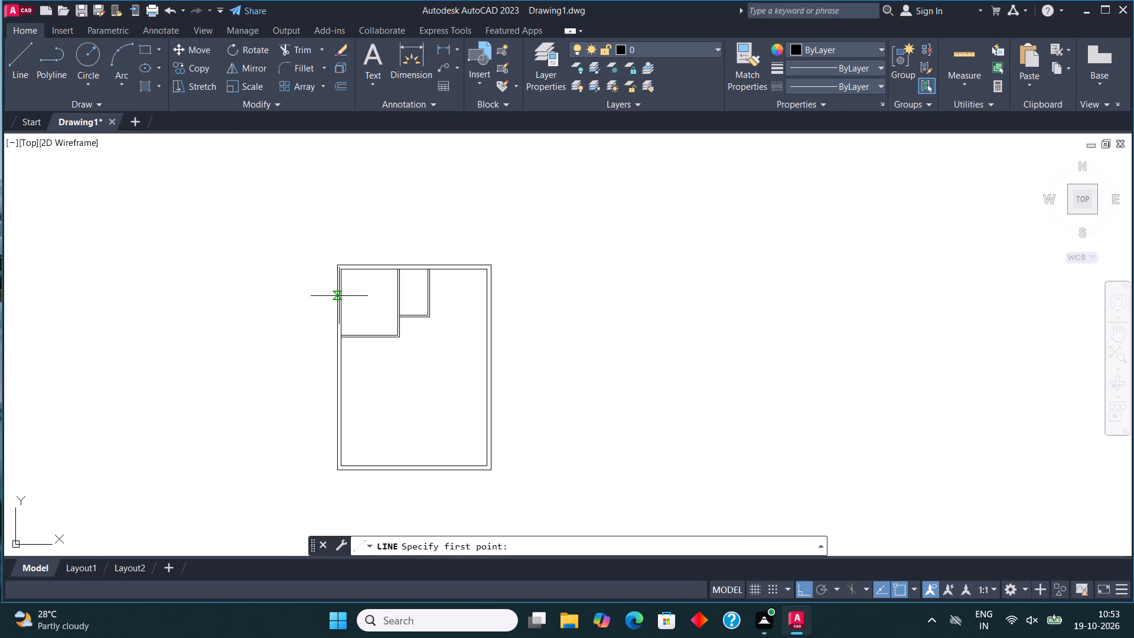
scroll(455, 294, "up", 2)
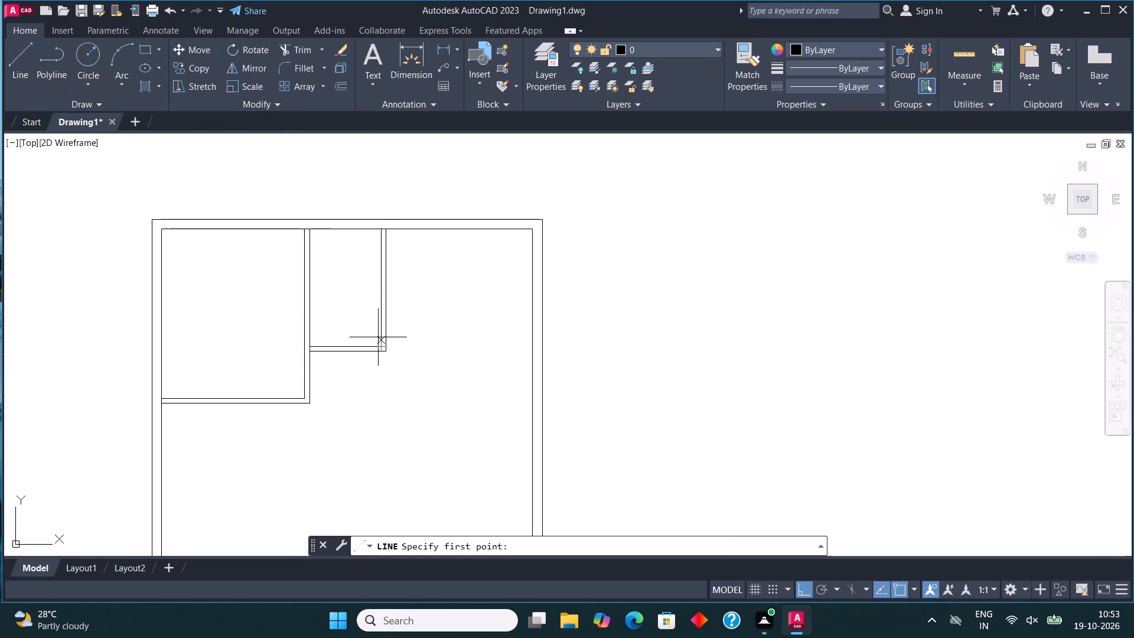
left_click(388, 232)
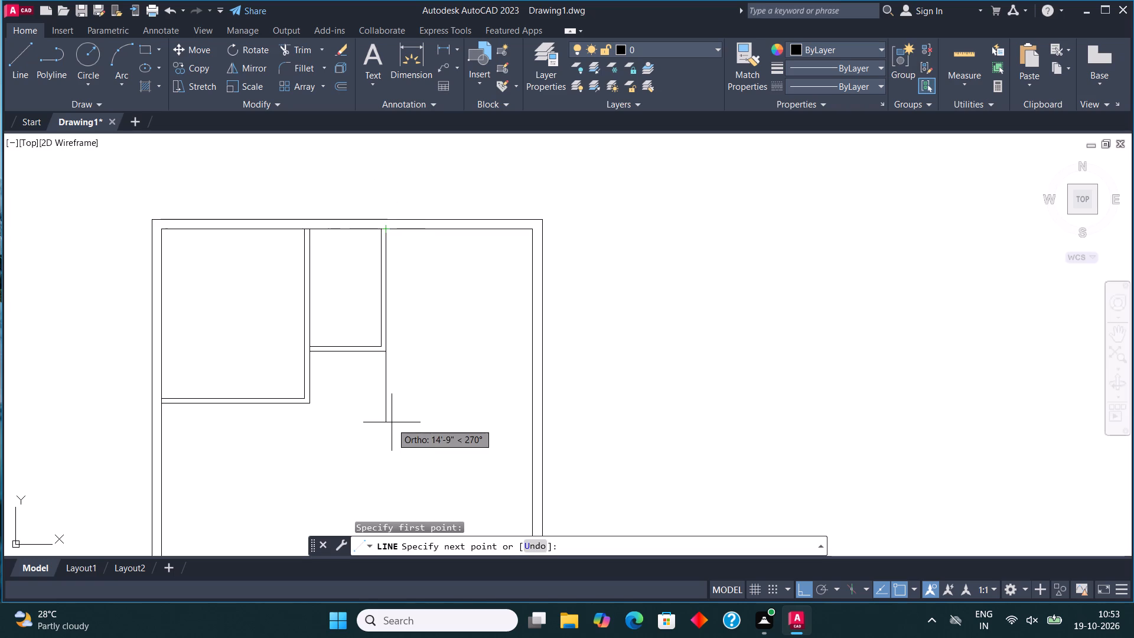
type("13'")
key("Return")
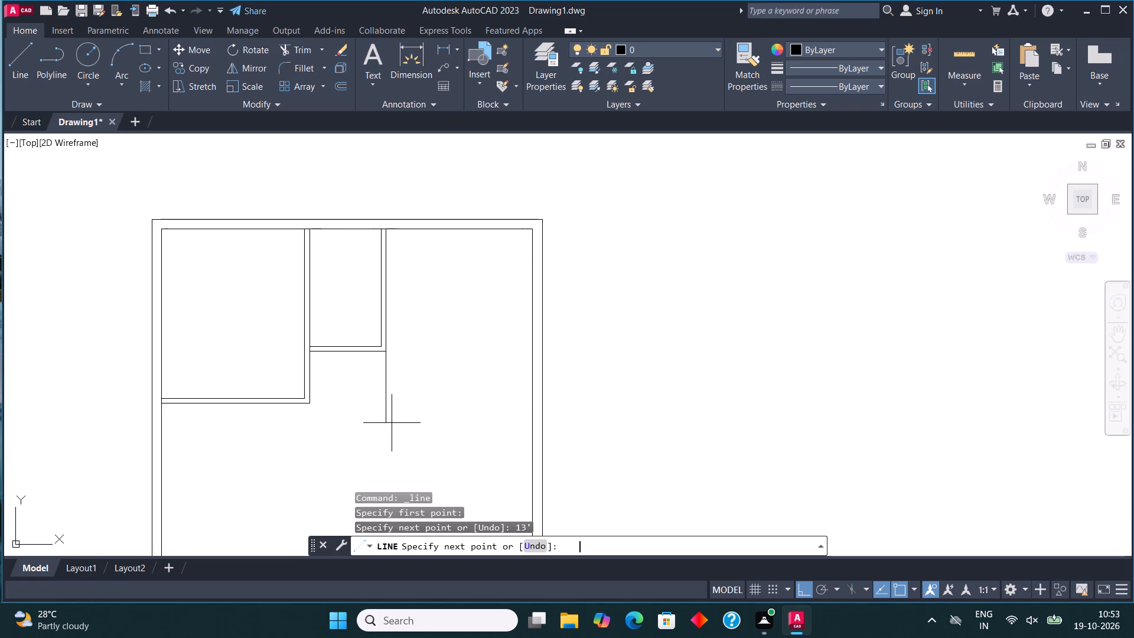
left_click(530, 402)
key("Escape")
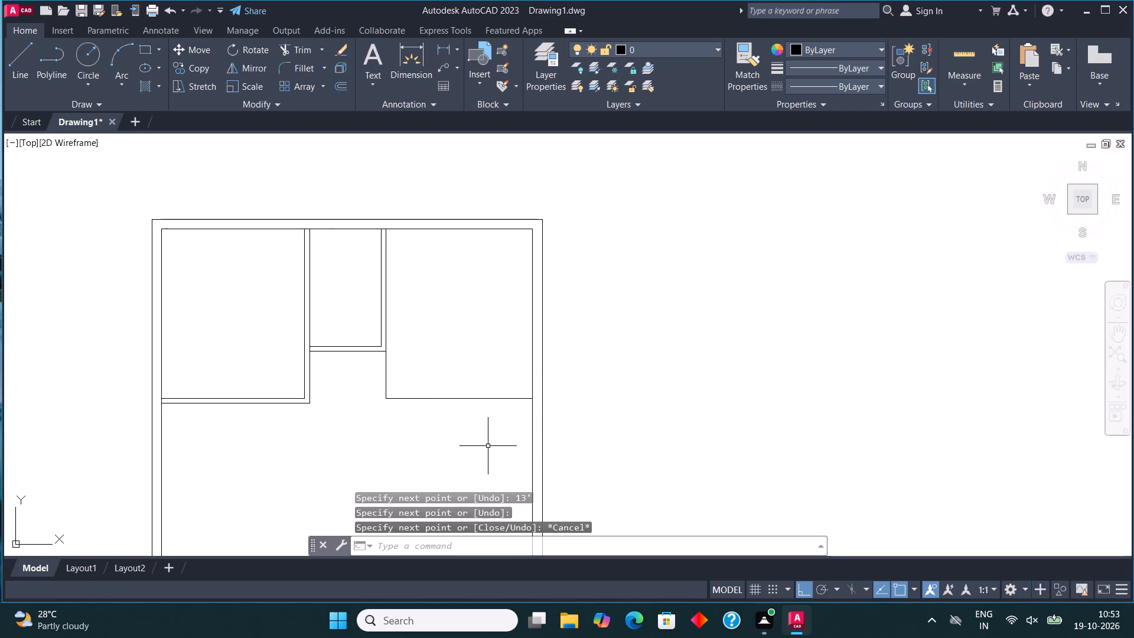
Offset the third room's vertical line toward the middle room and its horizontal line downward by 4.5".
left_click(397, 399)
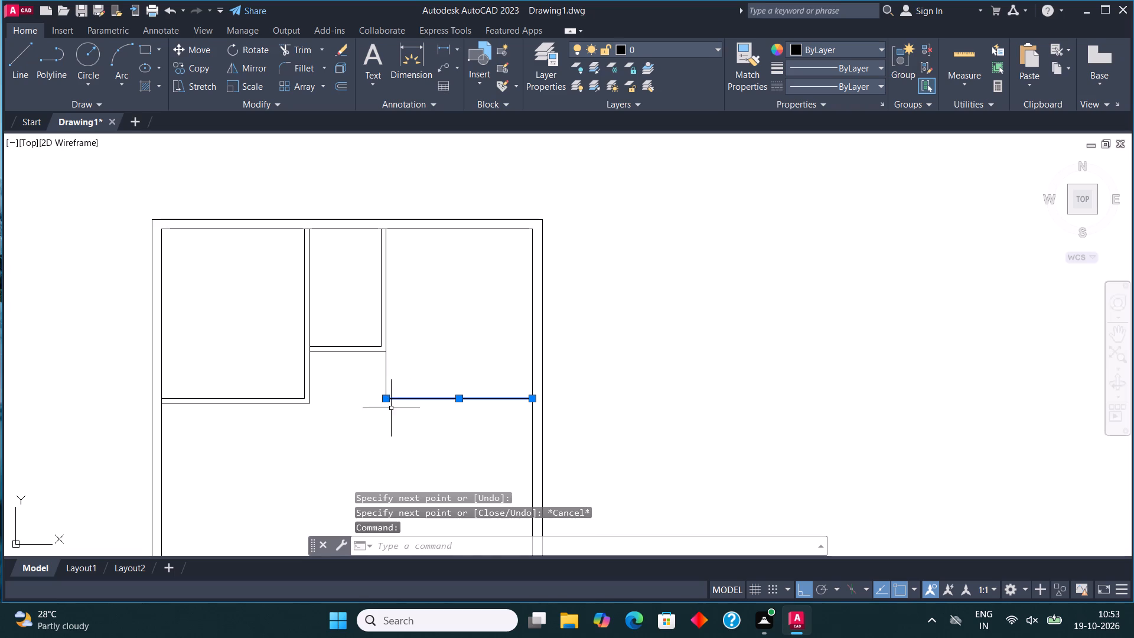
left_click(396, 415)
left_click(360, 363)
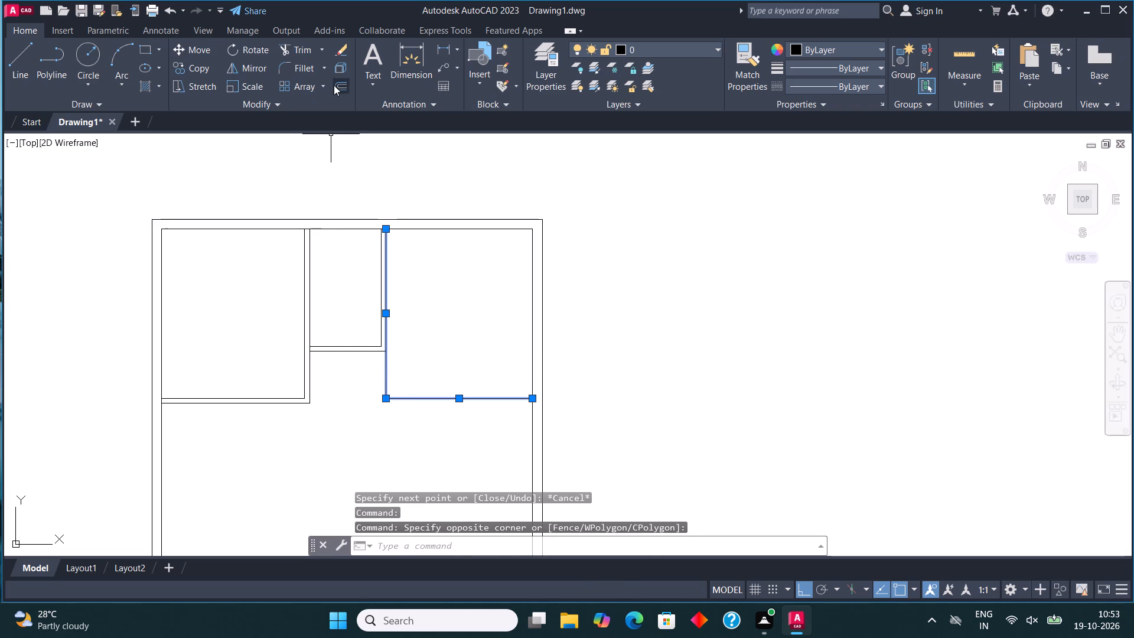
left_click(335, 85)
left_click(387, 379)
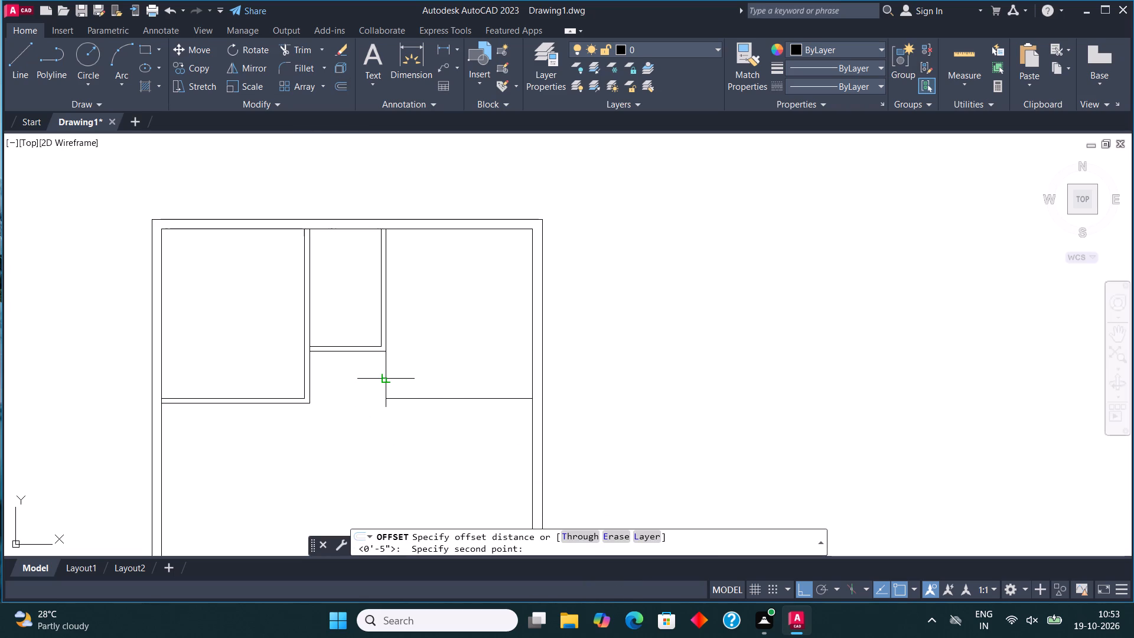
type("4.5\"")
key("Return")
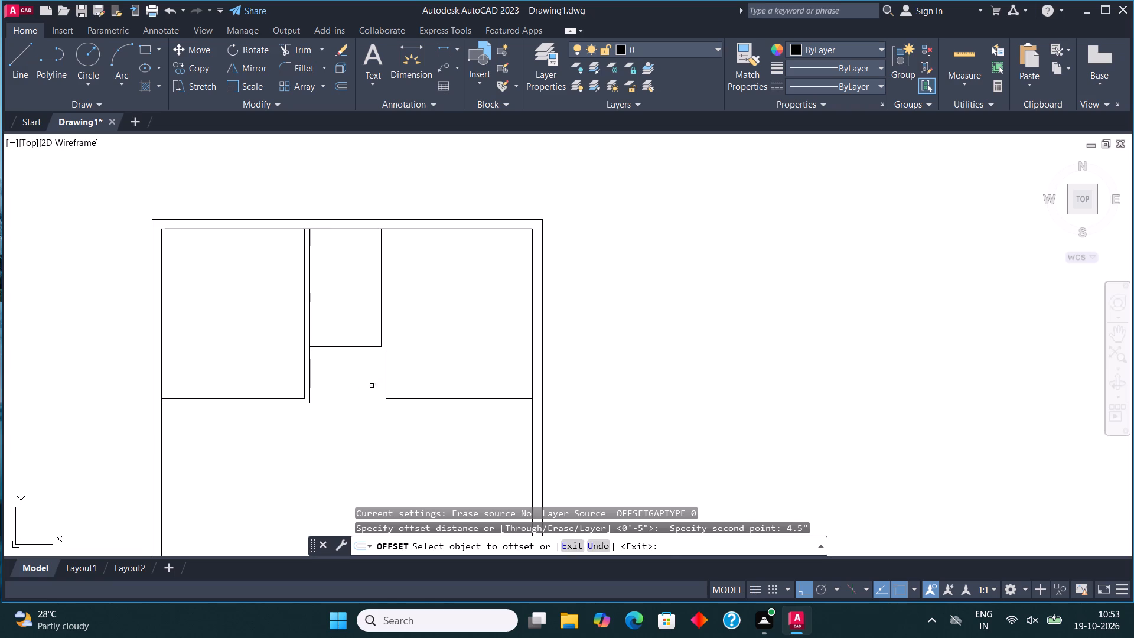
left_click(384, 375)
left_click(366, 359)
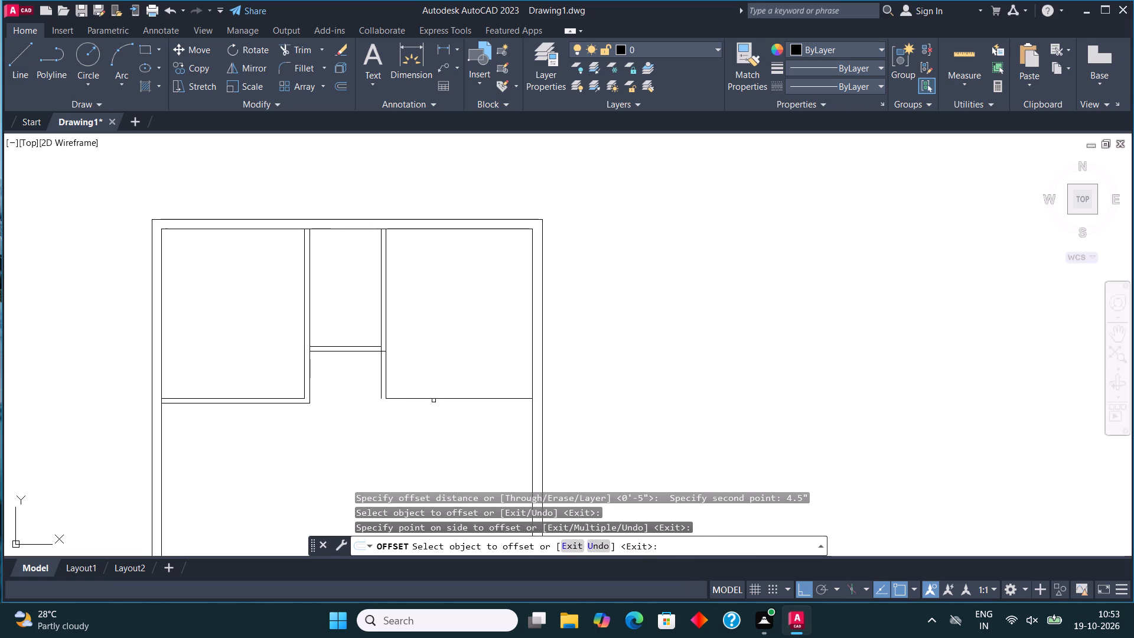
left_click(432, 398)
left_click(432, 418)
Fillet the third room's two offset lines so they meet at its lower-left outer corner.
left_click(305, 66)
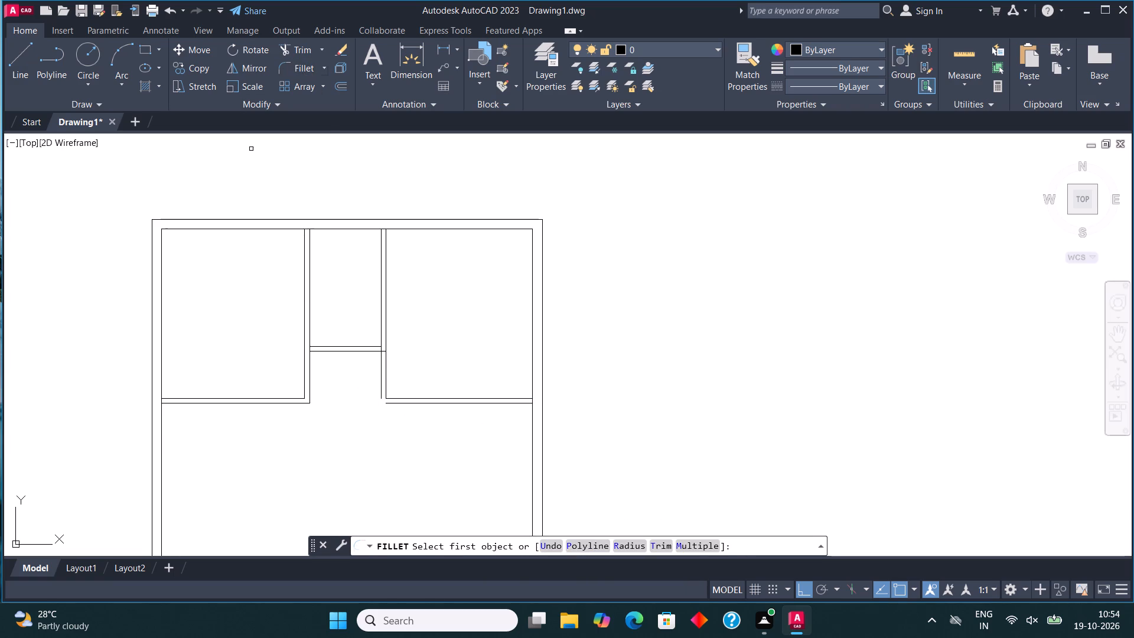
left_click(383, 374)
left_click(382, 381)
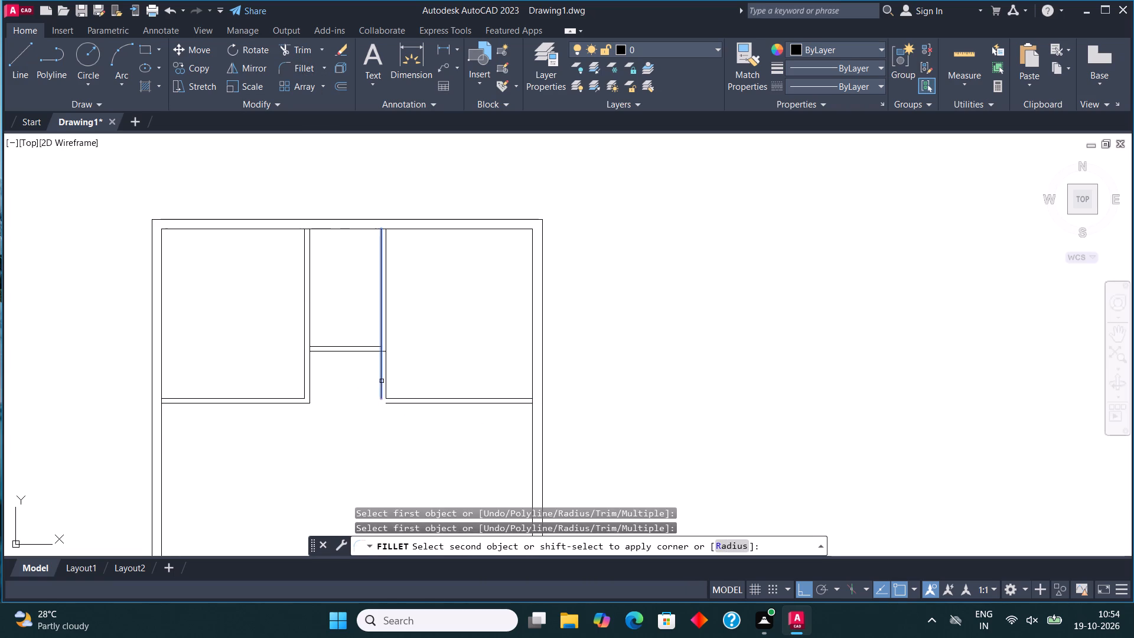
left_click(393, 403)
Draw lines from the first room's lower-left outer corner: 13'6" down the left inner wall and 16'11" across to the right.
scroll(435, 322, "down", 2)
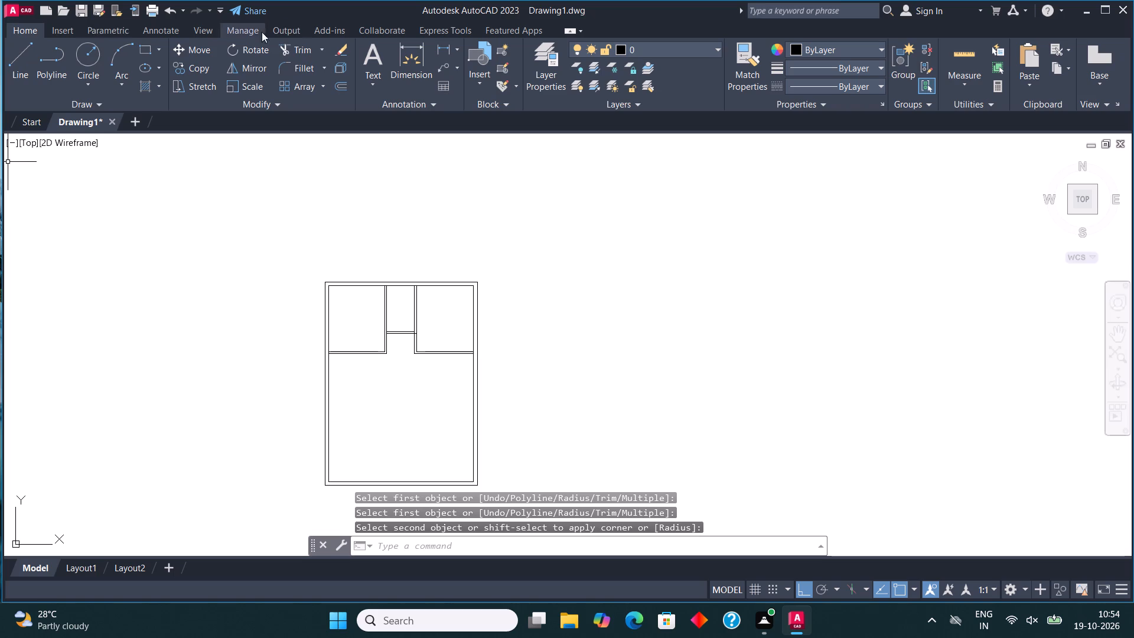
left_click(23, 55)
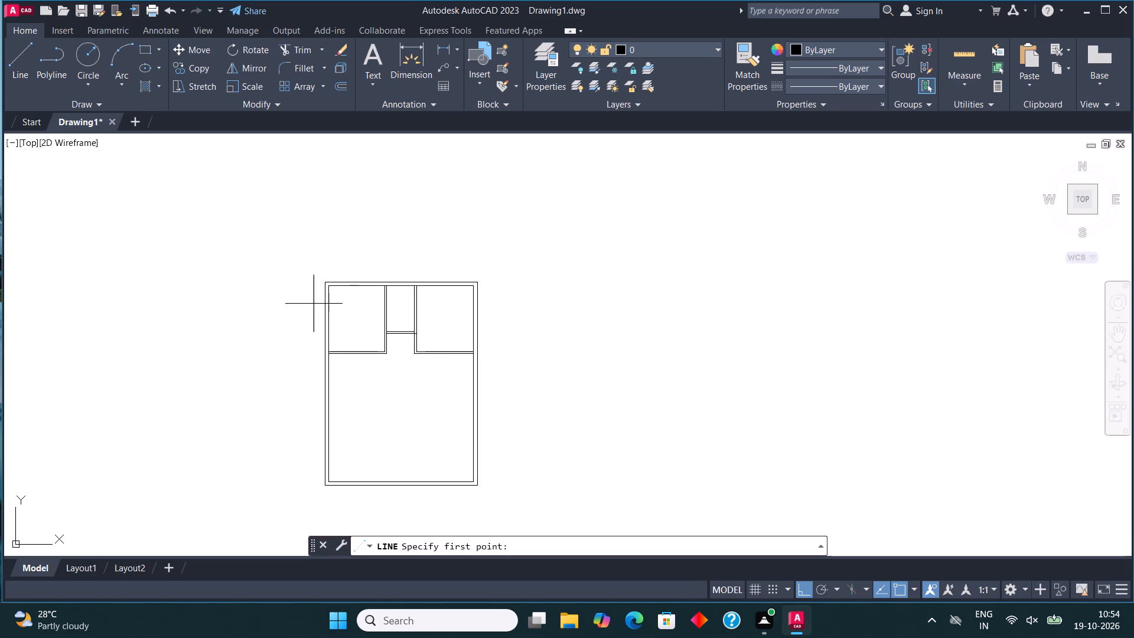
scroll(327, 347, "up", 3)
left_click(329, 377)
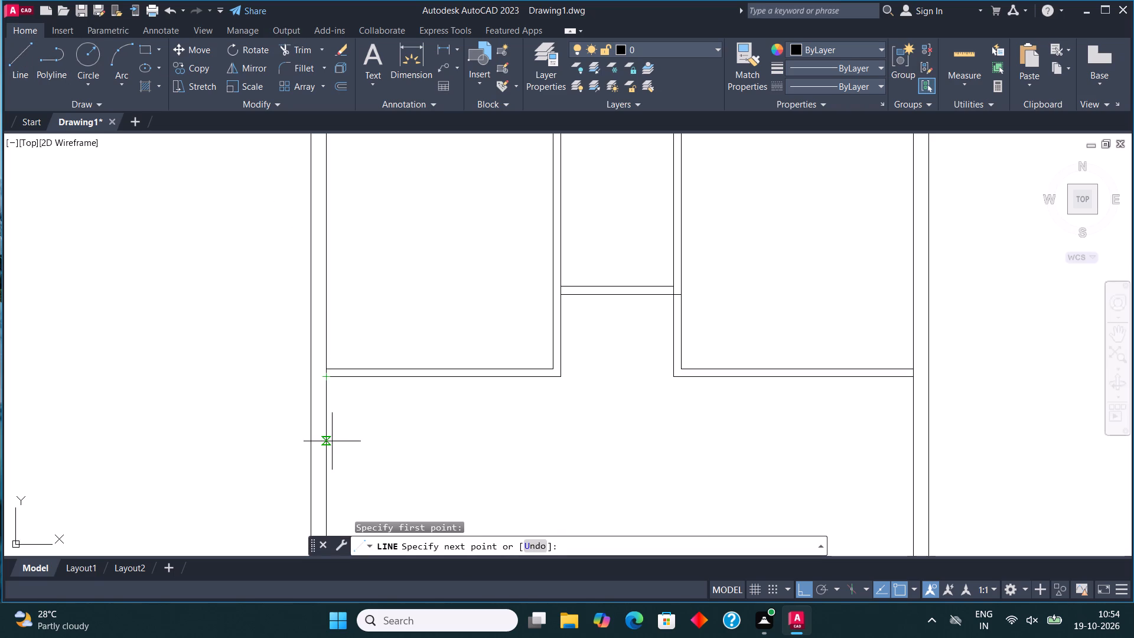
scroll(332, 442, "down", 4)
type("13'6\"")
key("Return")
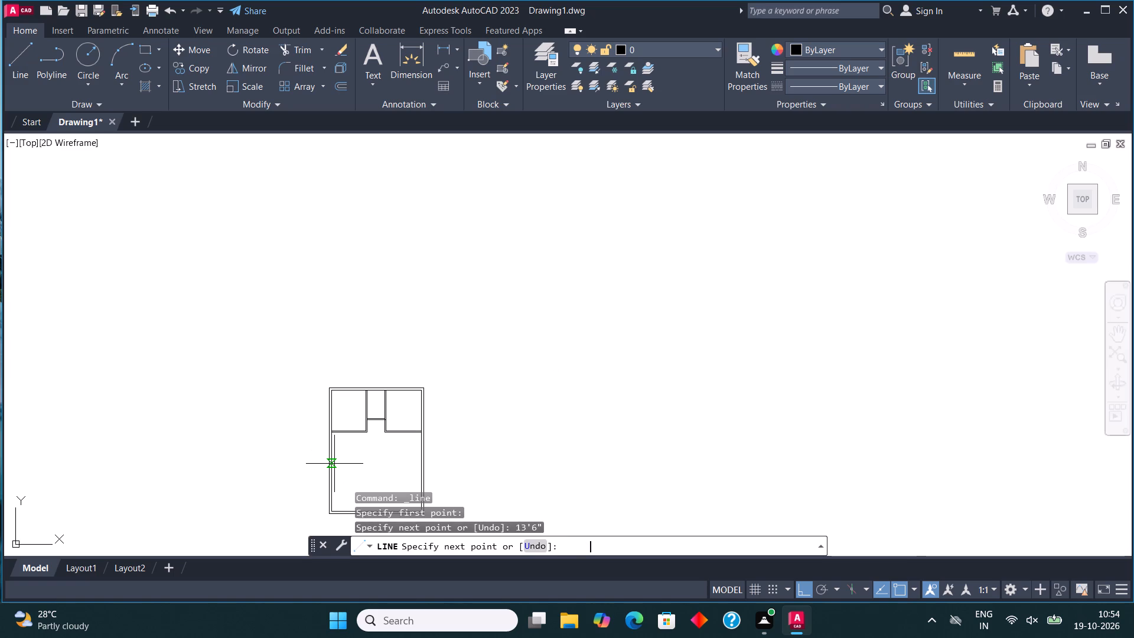
scroll(445, 464, "up", 1)
middle_click_drag(443, 463, 495, 350)
scroll(495, 350, "up", 1)
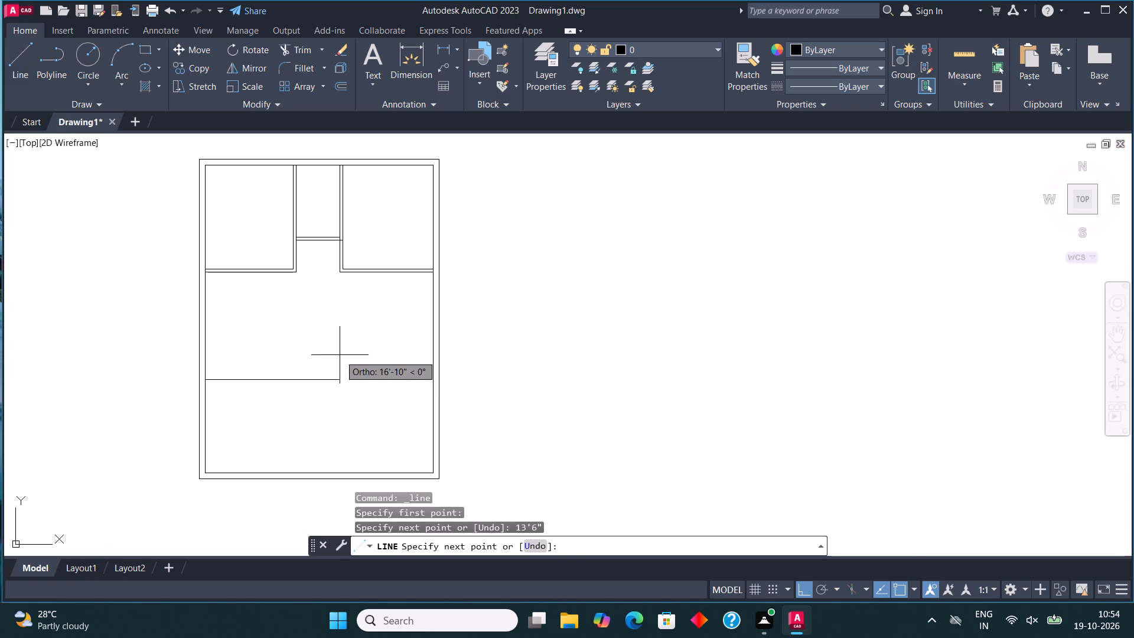
type("16'11\"")
key("Return")
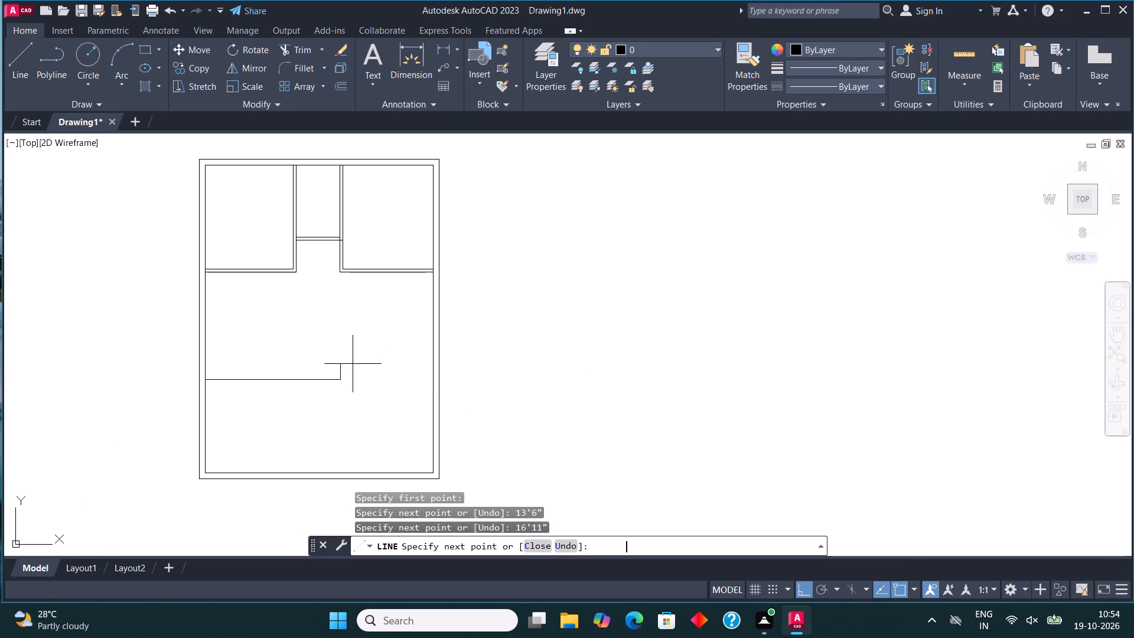
scroll(353, 364, "down", 3)
middle_click_drag(450, 323, 509, 343)
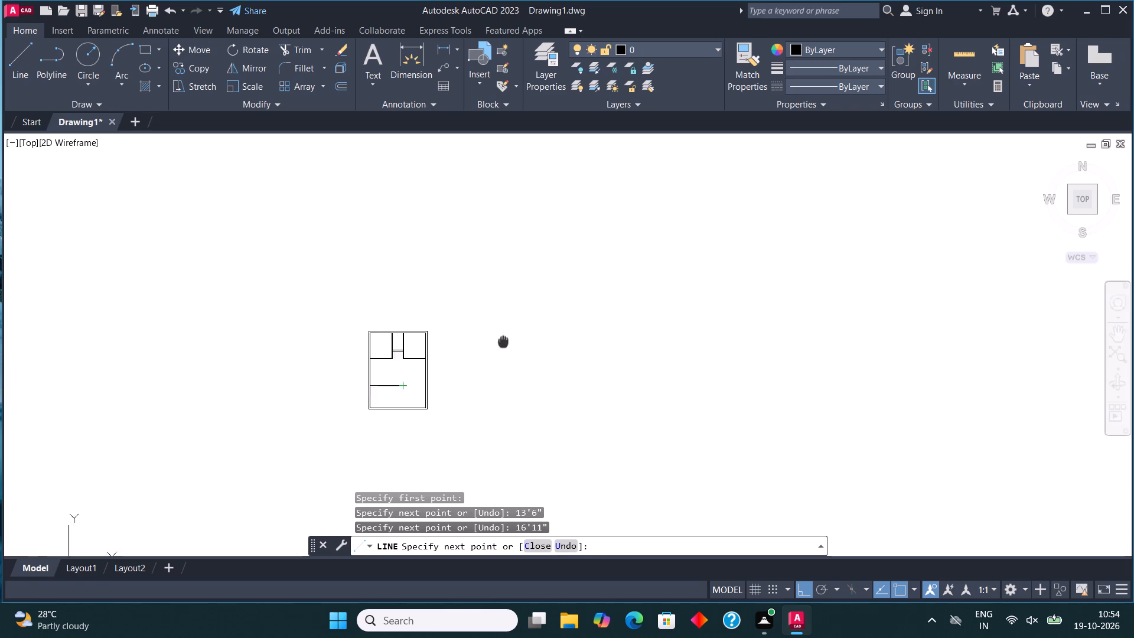
middle_click_drag(509, 343, 532, 350)
scroll(439, 389, "up", 2)
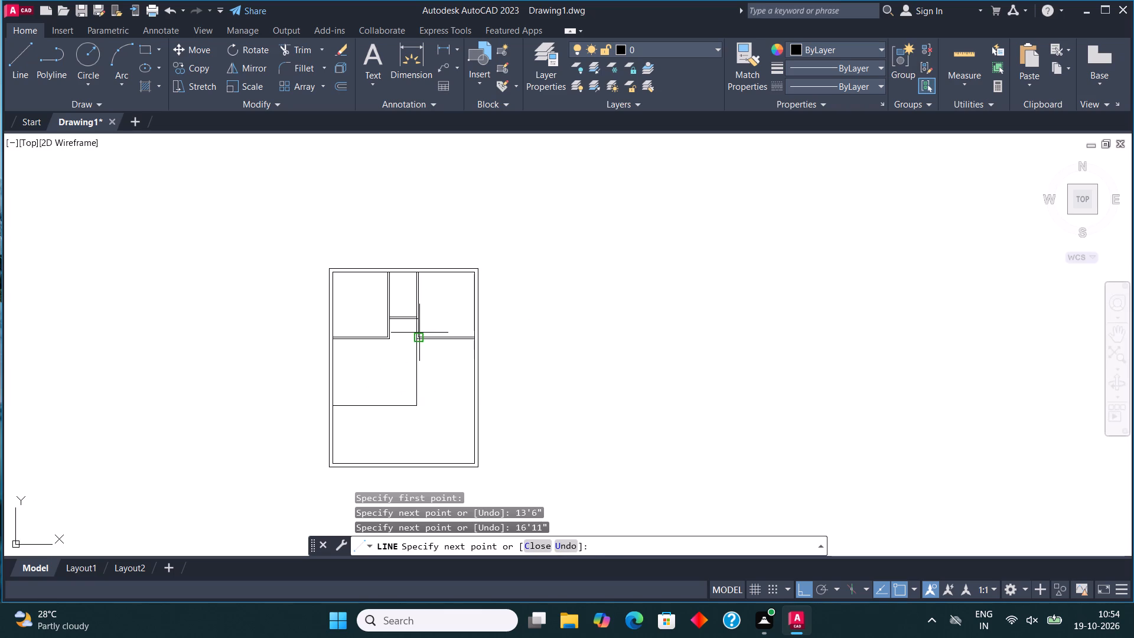
scroll(419, 333, "up", 1)
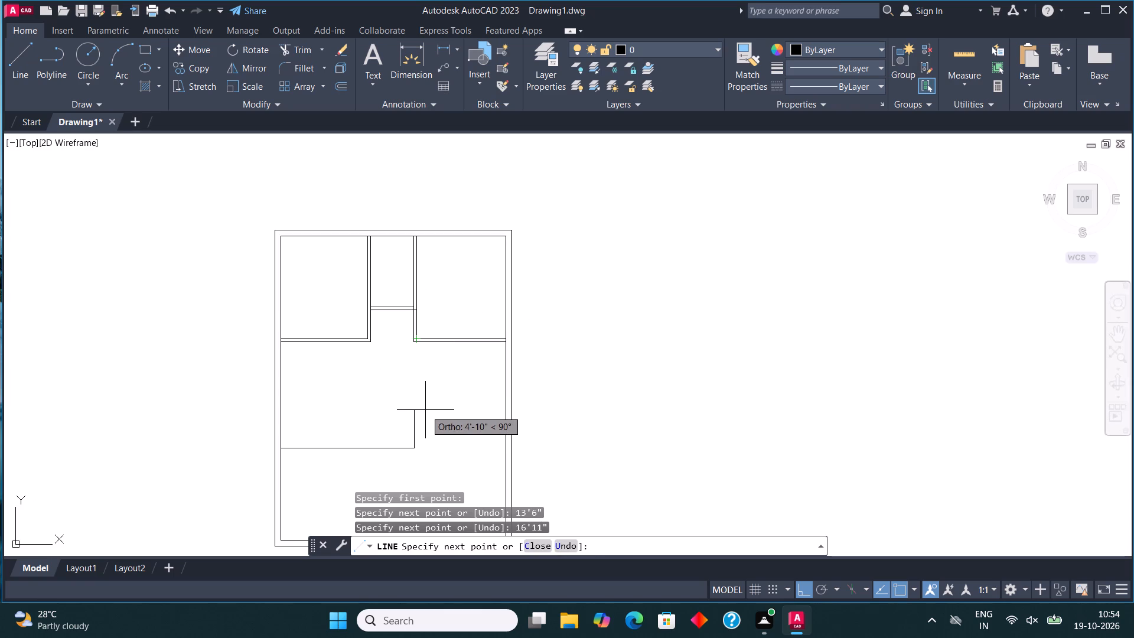
key("Escape")
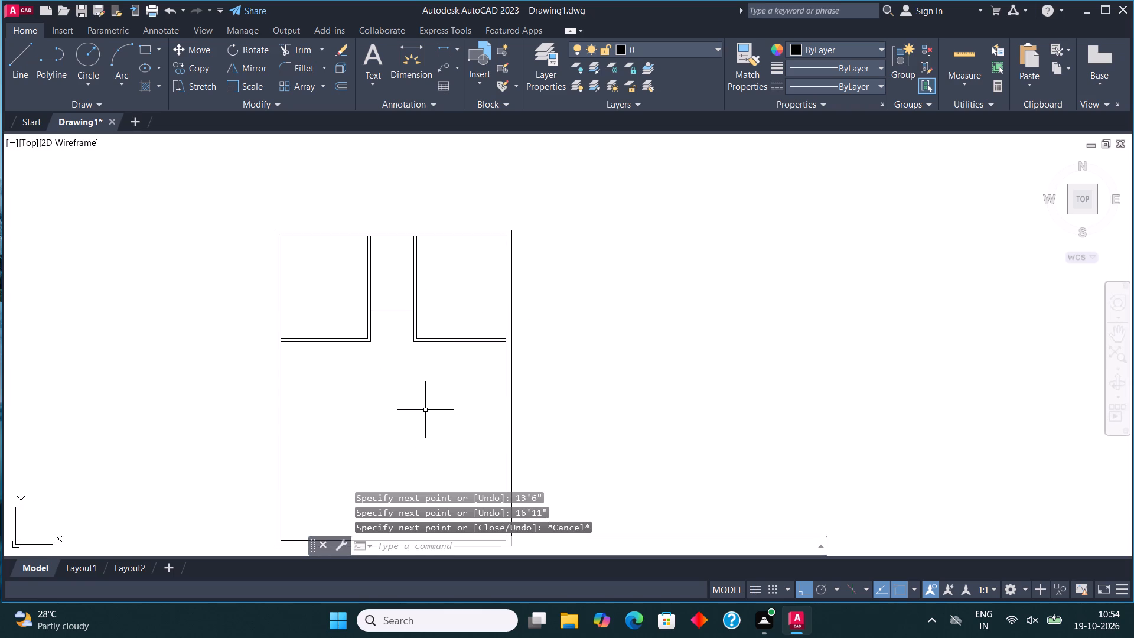
Offset the 16'11" horizontal partition line downward by 4.5".
scroll(412, 466, "up", 1)
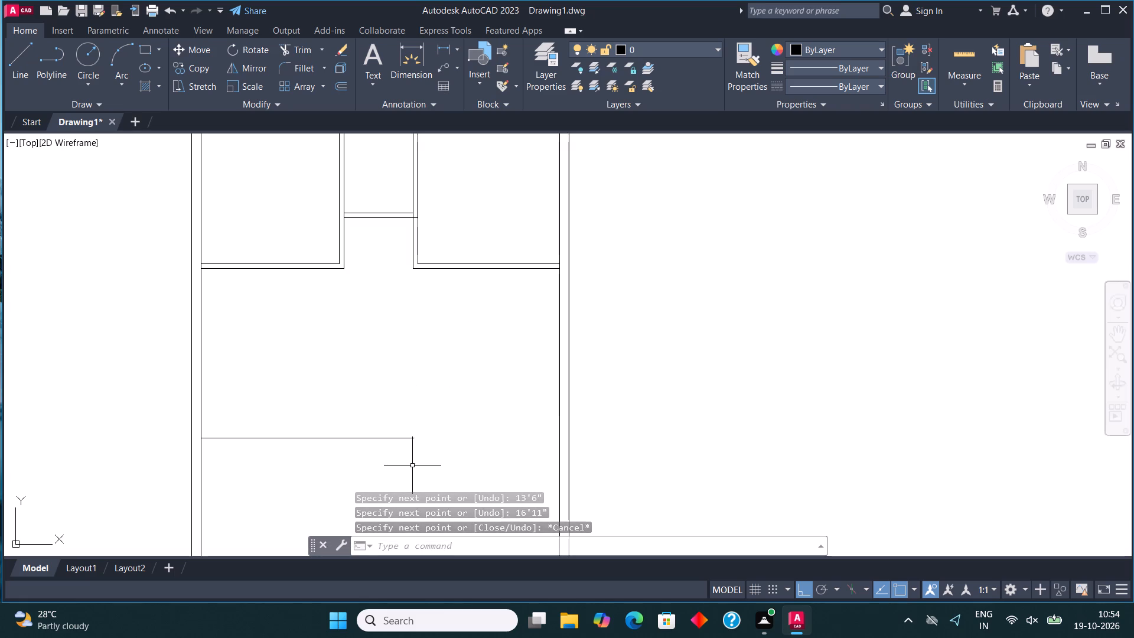
scroll(412, 465, "down", 2)
middle_click_drag(373, 438, 459, 320)
scroll(451, 338, "up", 1)
left_click_drag(467, 372, 461, 356)
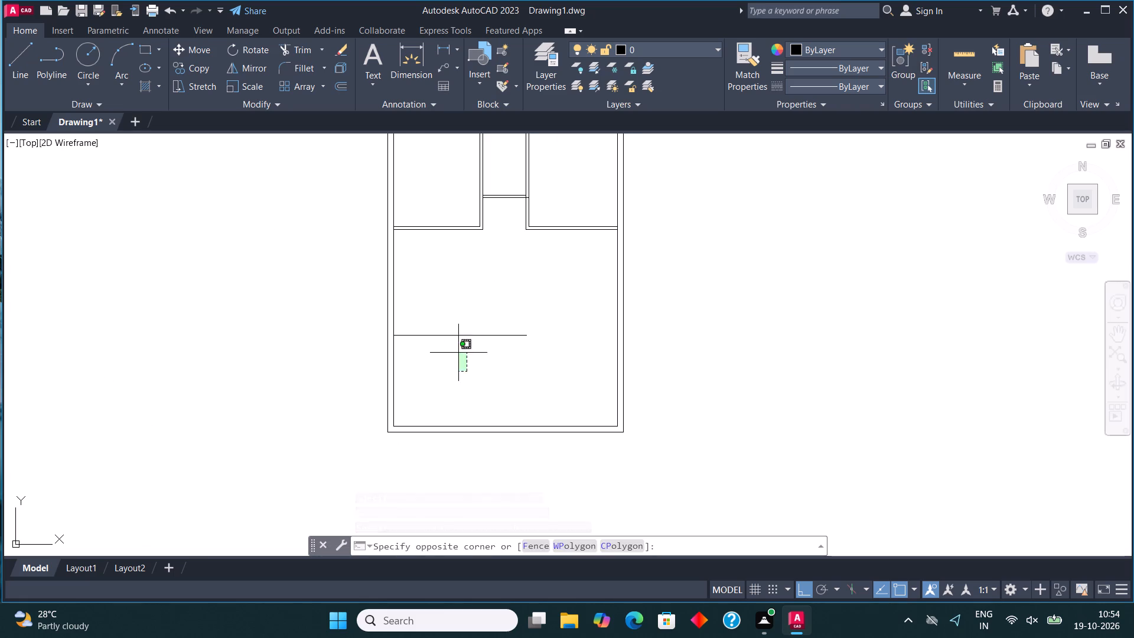
left_click(452, 324)
left_click(339, 83)
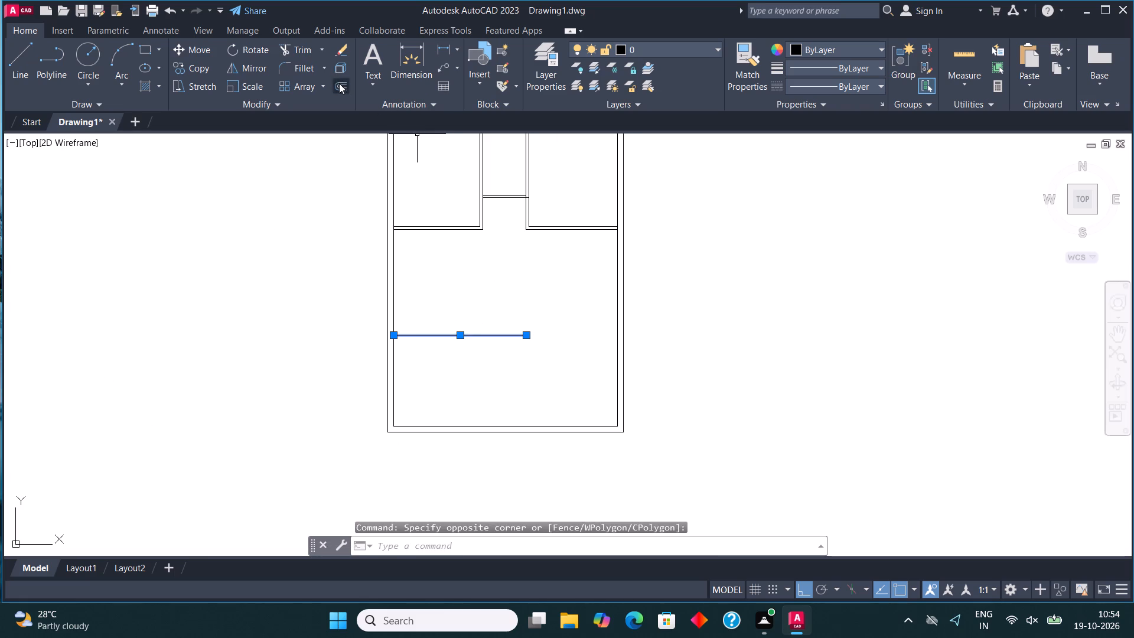
left_click(452, 336)
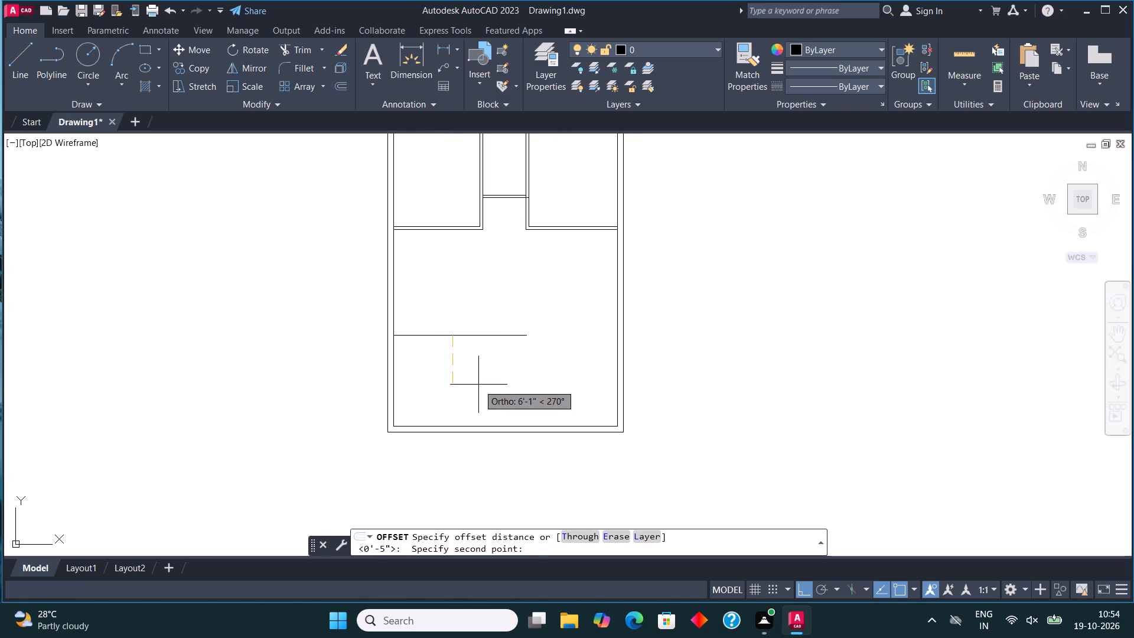
type("4.5\"")
key("Return")
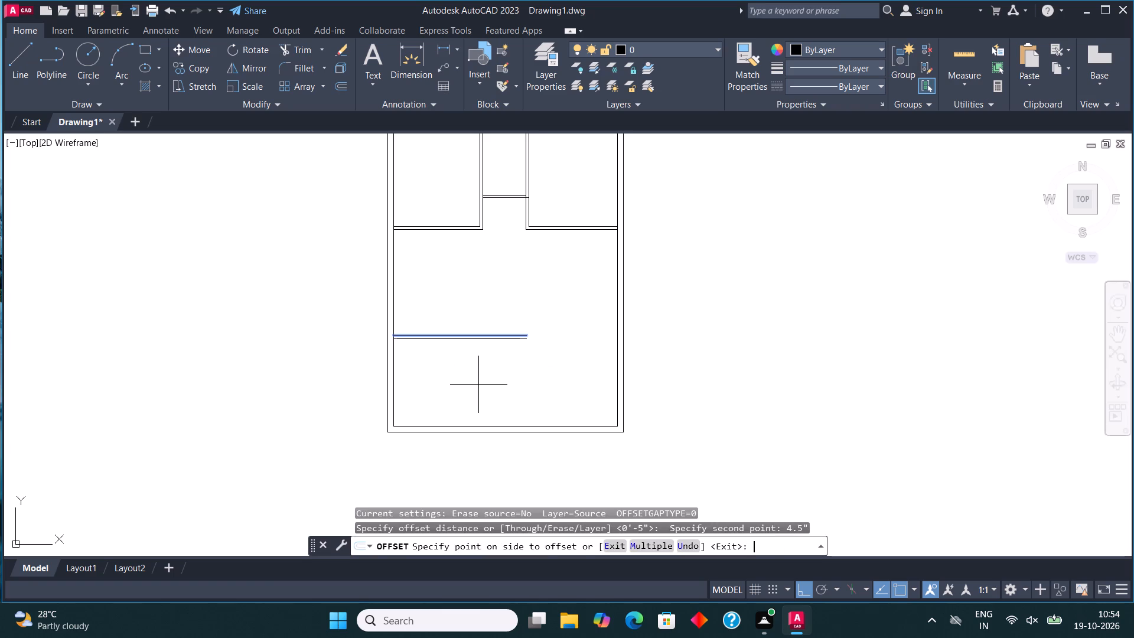
left_click(487, 389)
key("Escape")
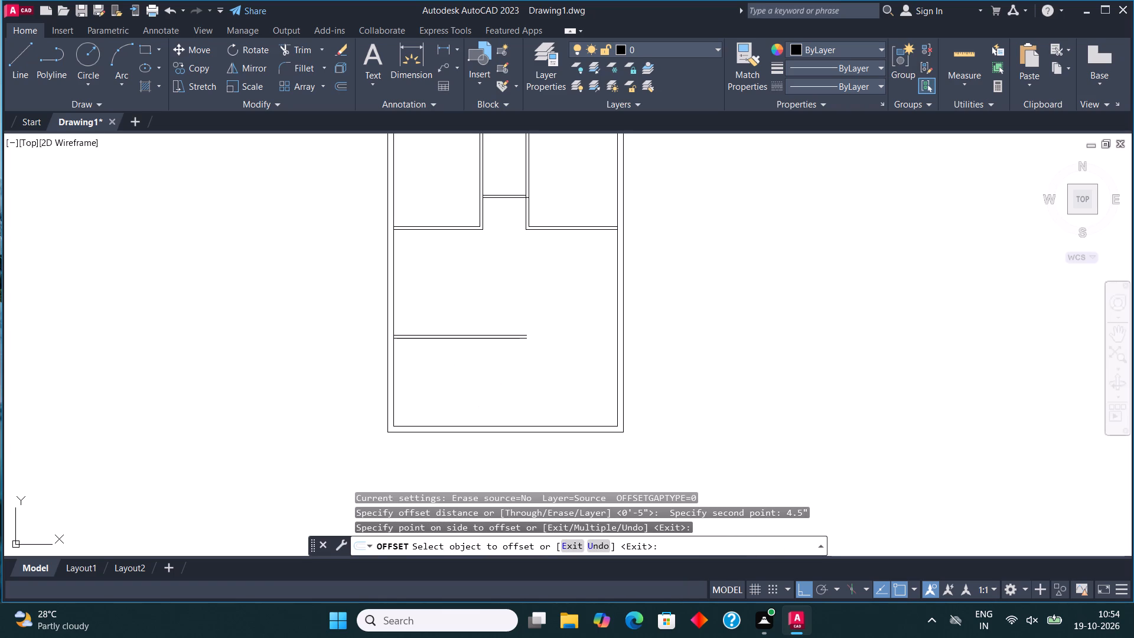
Draw a small room below the third room: 4' down the right inner wall, 7' left, and up to the third room's lower wall line.
left_click(27, 49)
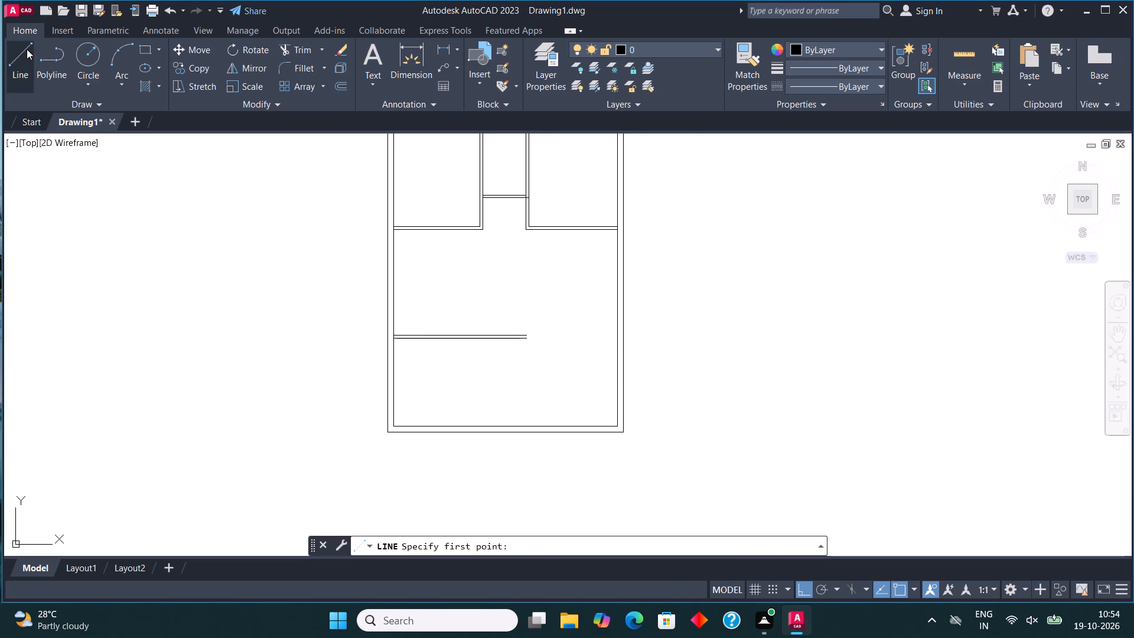
scroll(629, 208, "up", 3)
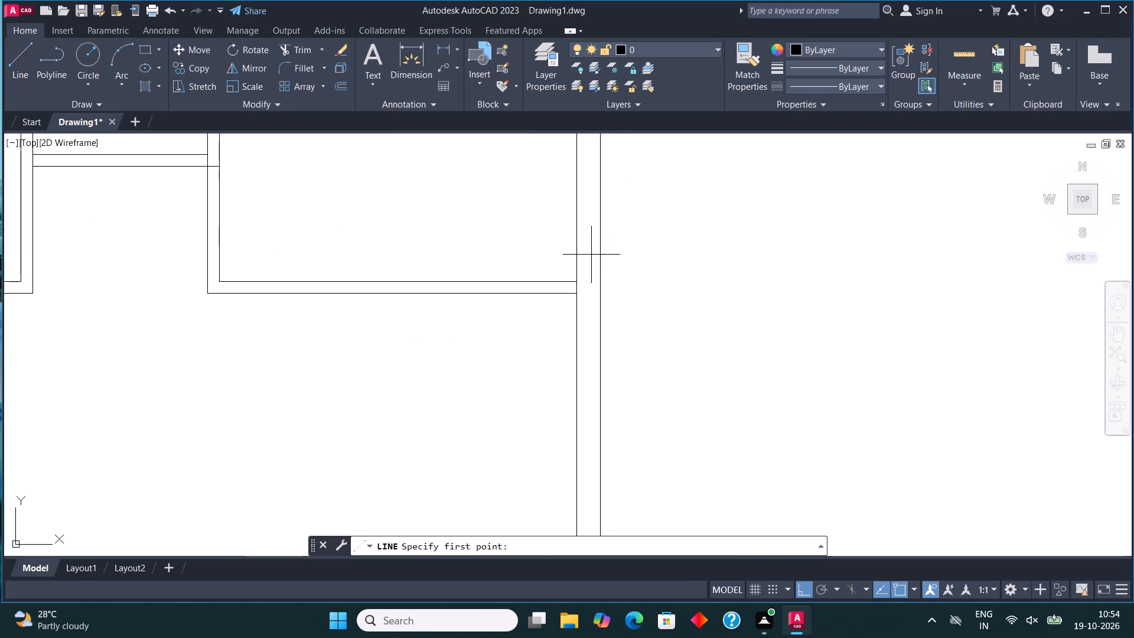
left_click(576, 297)
type("4'")
key("Return")
scroll(572, 391, "down", 1)
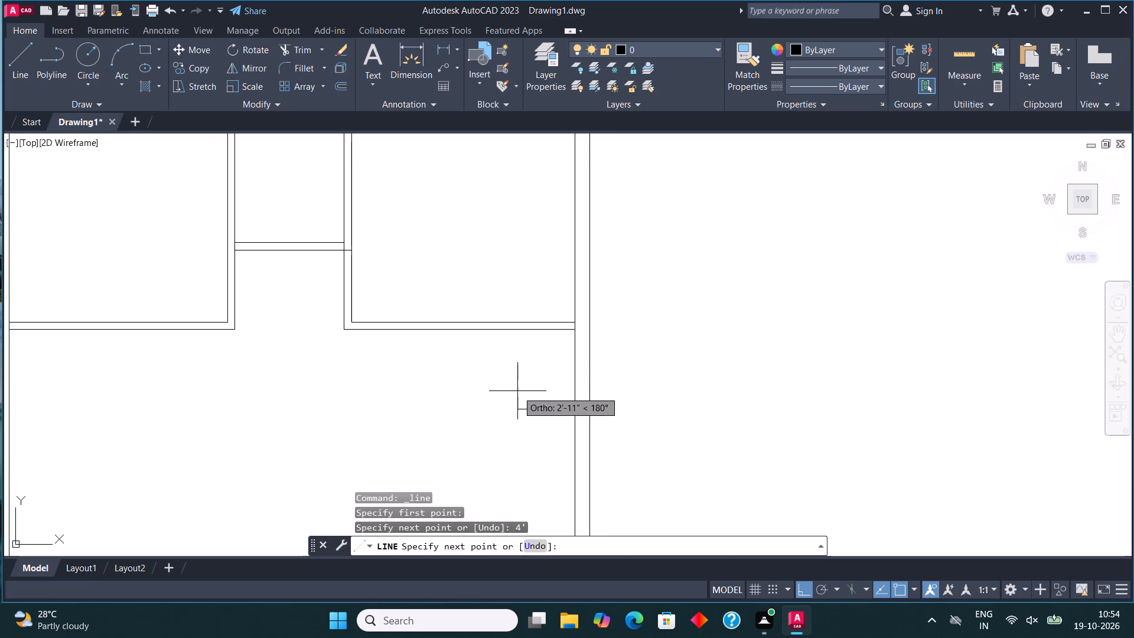
key("7")
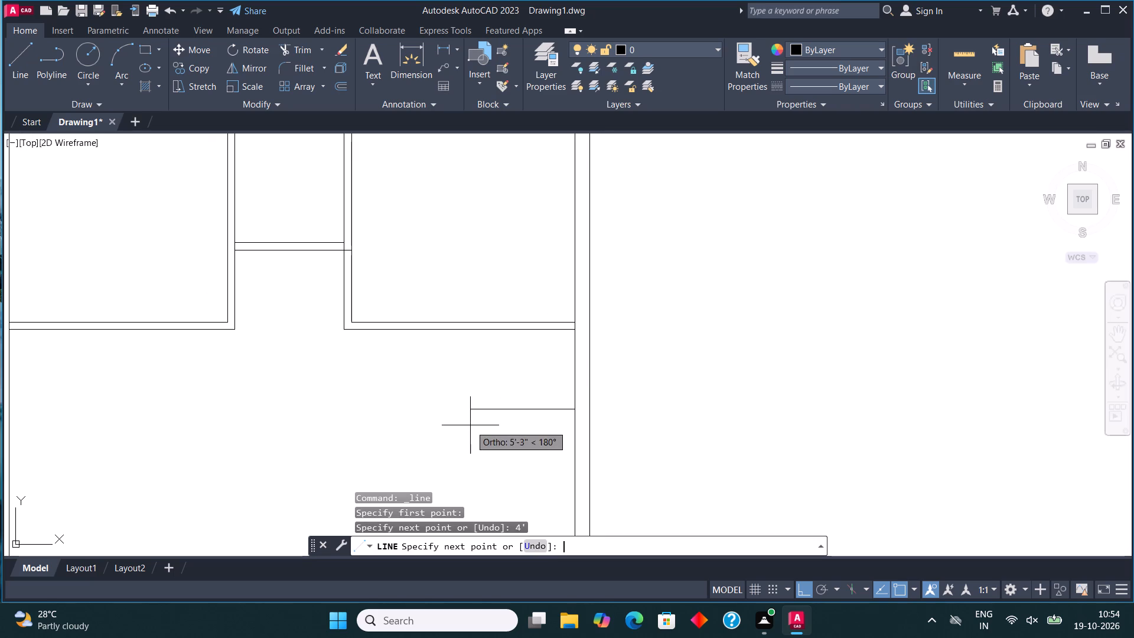
key("apostrophe")
key("Return")
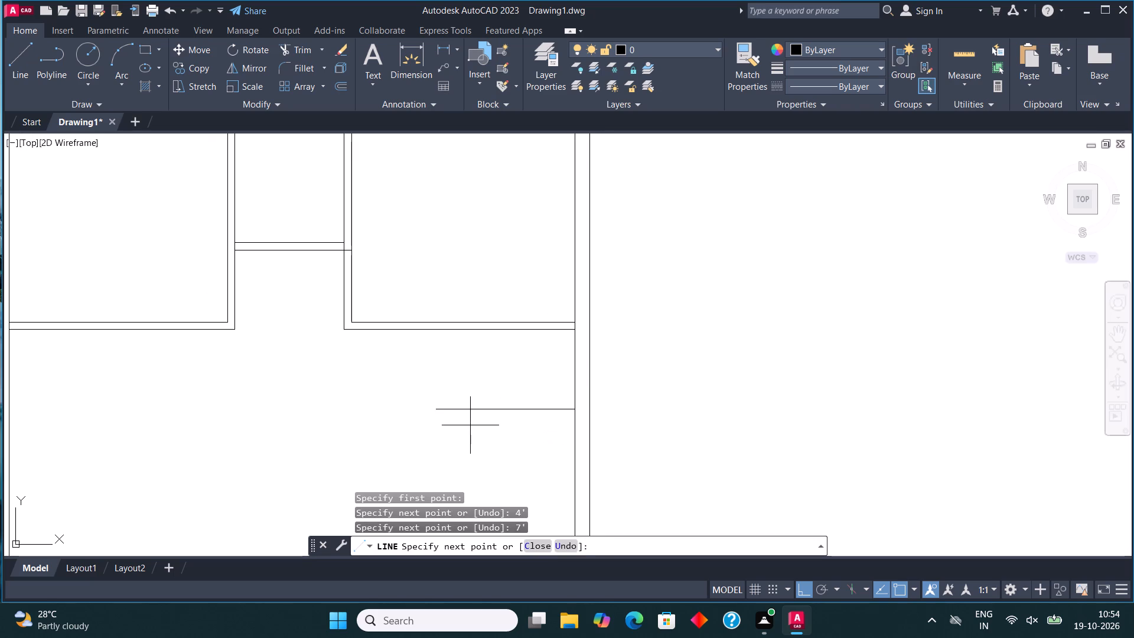
scroll(442, 359, "up", 3)
left_click(402, 242)
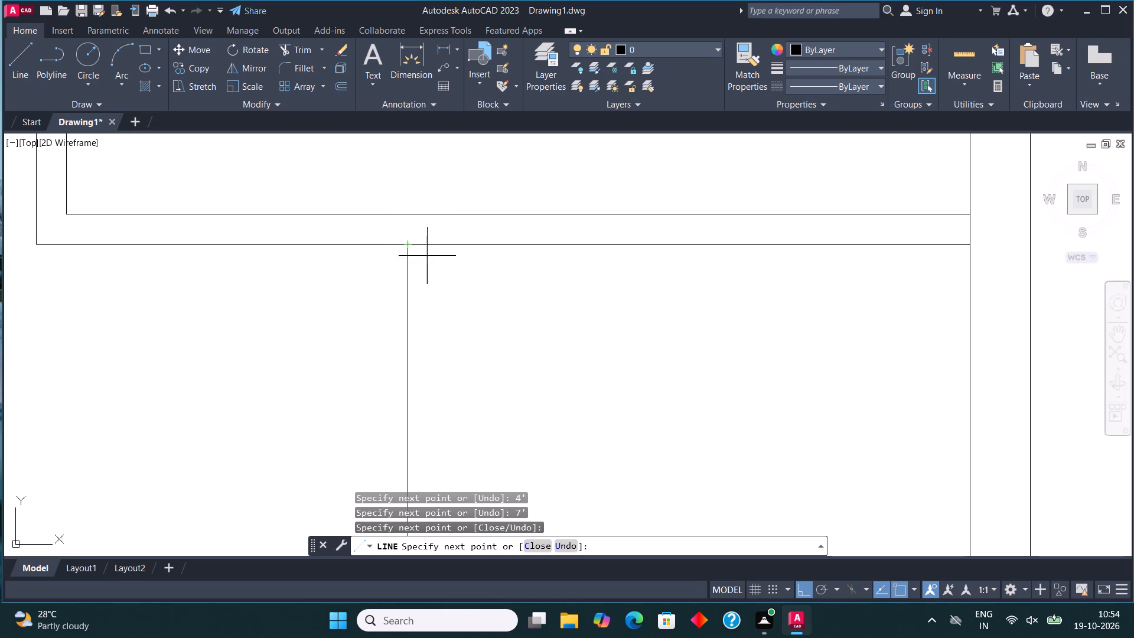
scroll(524, 364, "down", 4)
key("Escape")
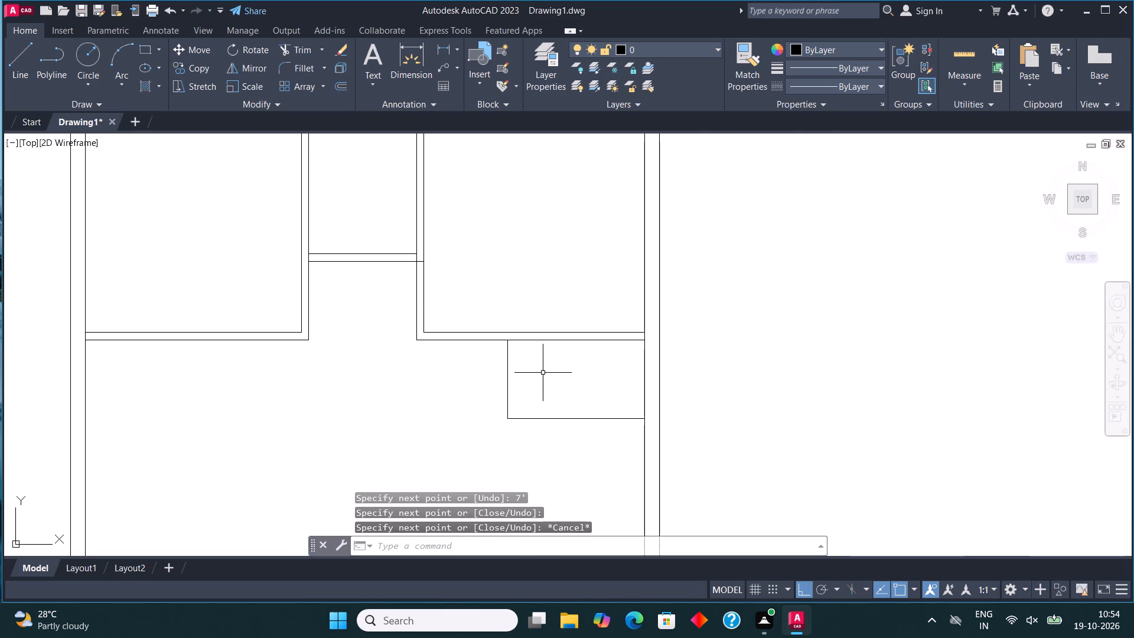
Offset the small room's vertical line to the left and its horizontal line downward by 4.5".
left_click(539, 424)
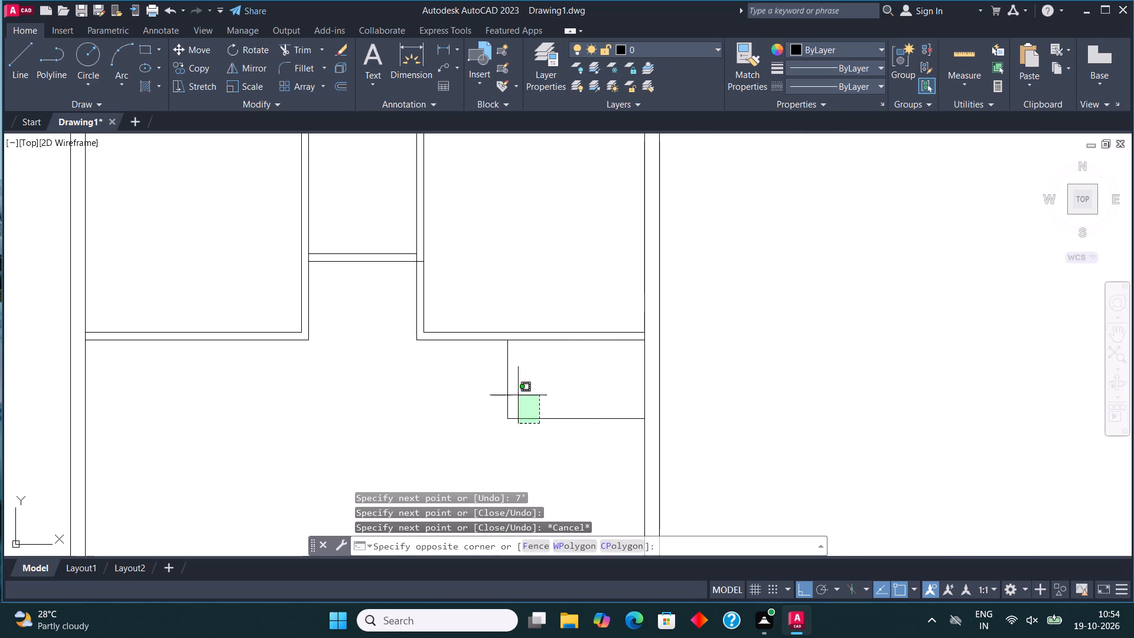
left_click(497, 369)
left_click(341, 84)
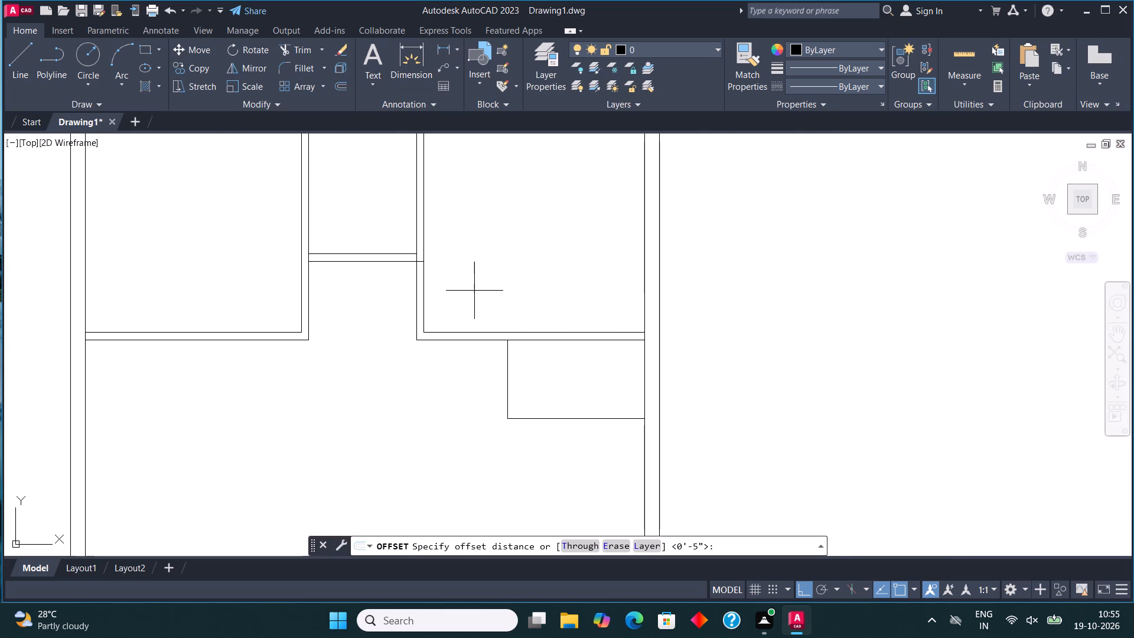
left_click(510, 383)
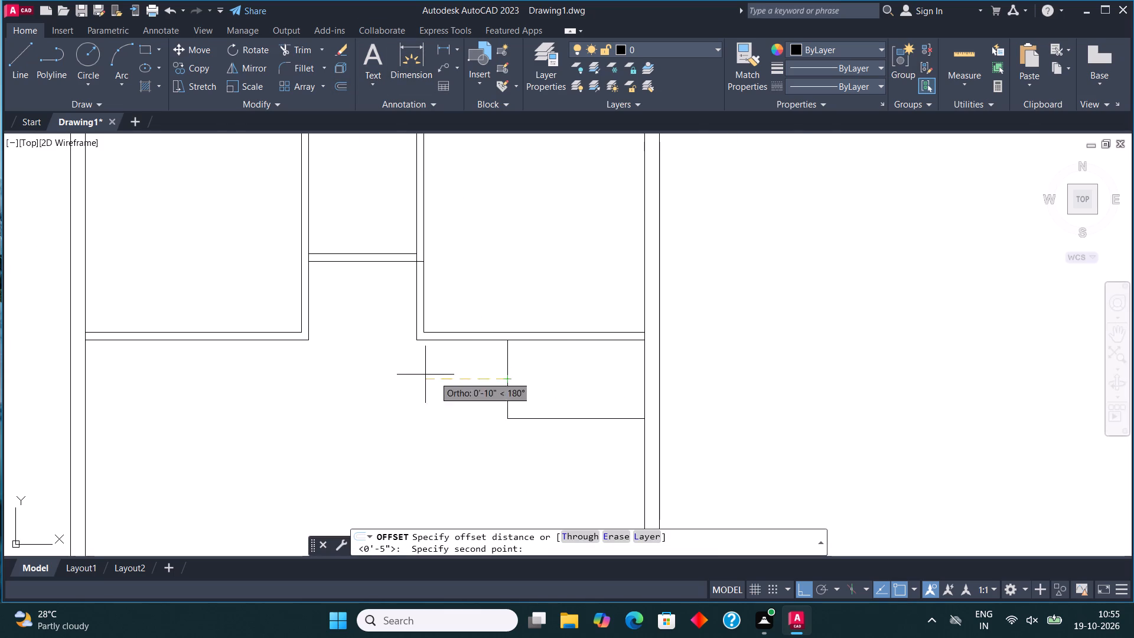
type("4.5\"")
key("Return")
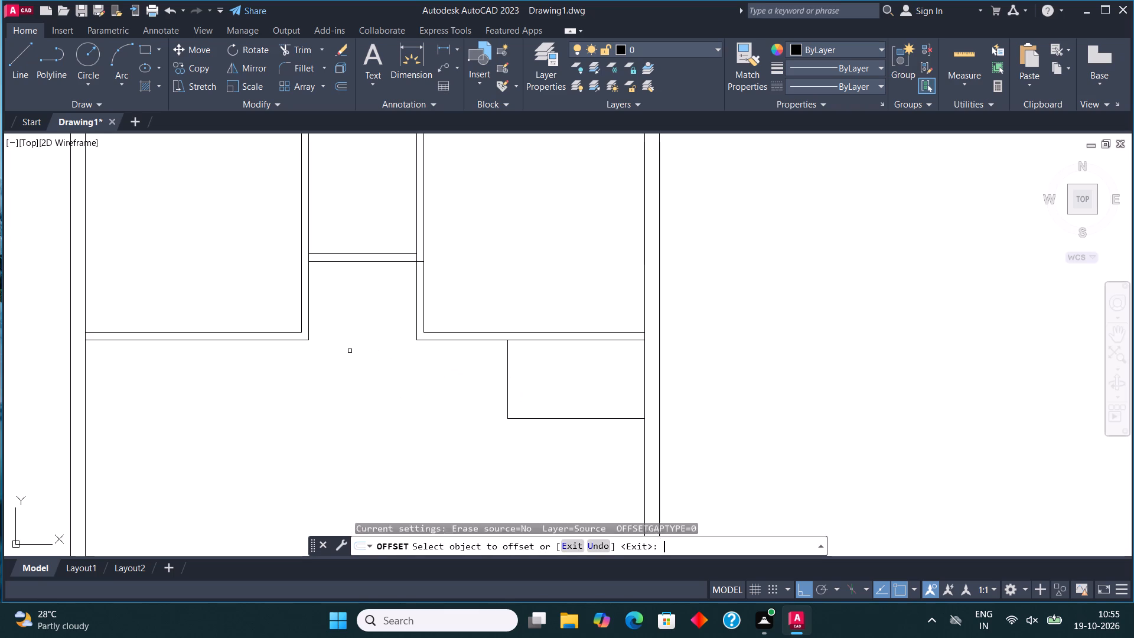
left_click_drag(506, 372, 498, 372)
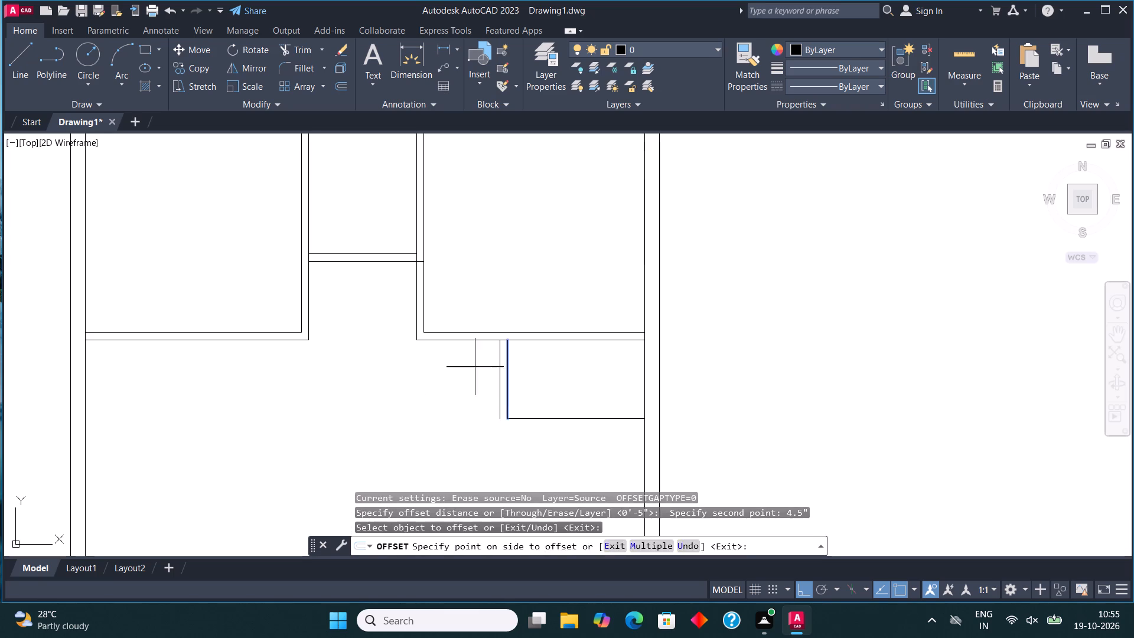
left_click(435, 354)
left_click(557, 418)
left_click(556, 438)
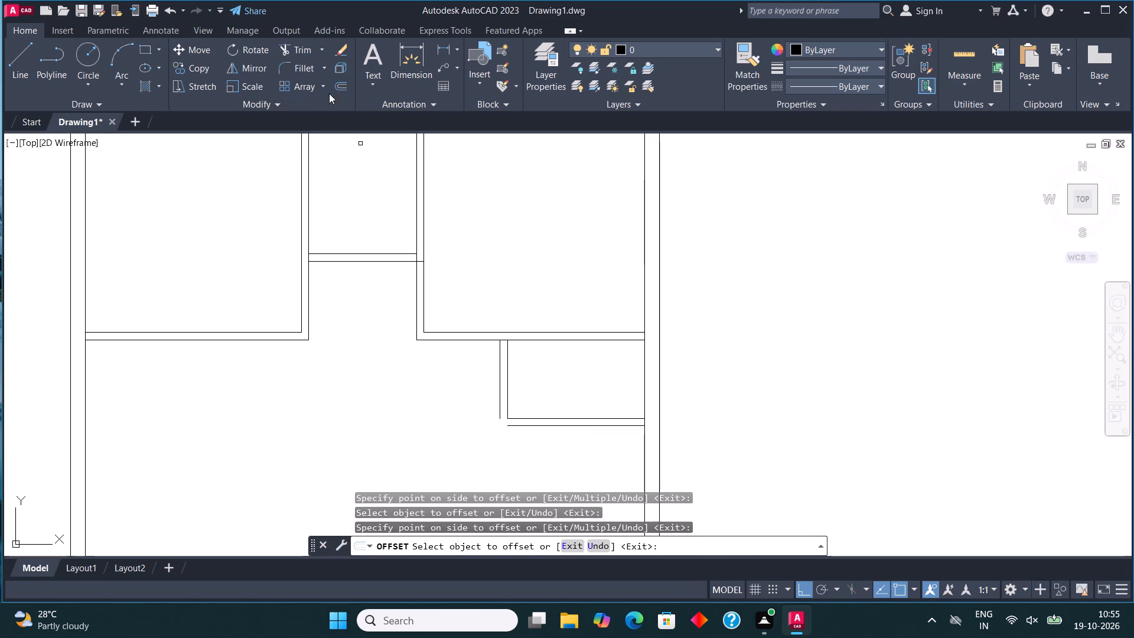
Fillet the small room's two offset lines so they meet at its lower-left outer corner.
left_click(294, 66)
left_click(501, 402)
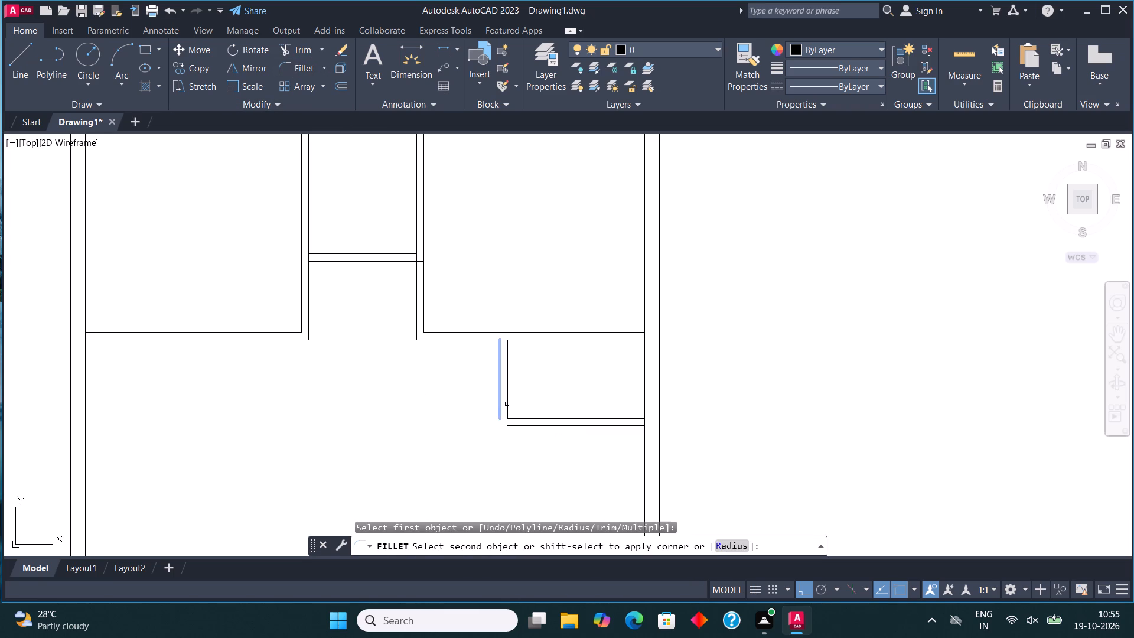
left_click(515, 425)
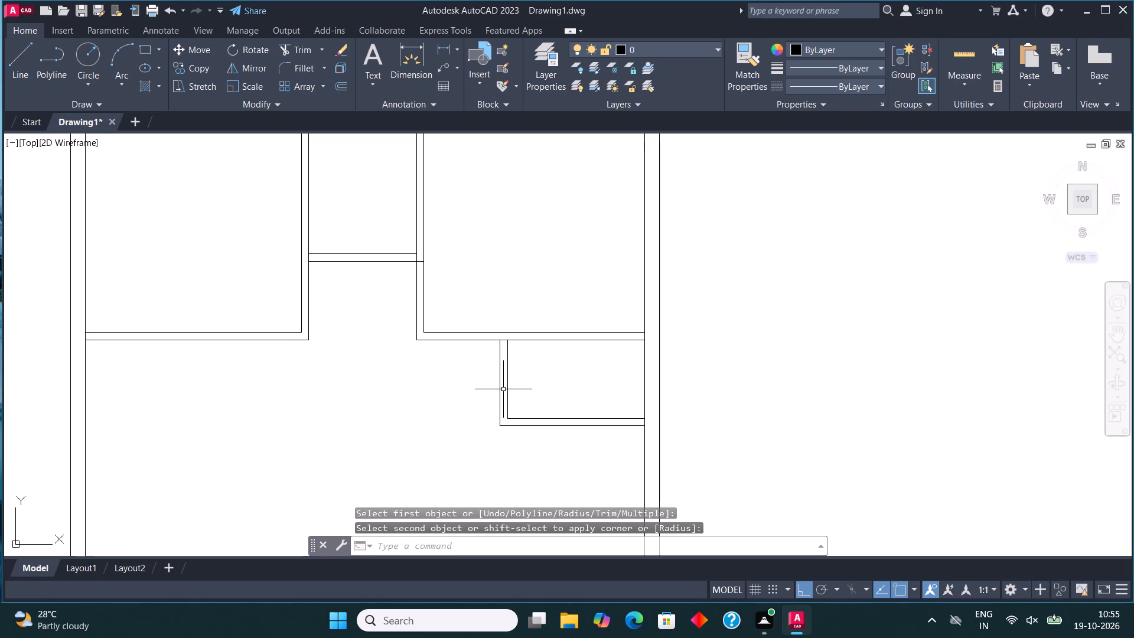
Draw a room below the small room: from its lower outer line at the right inner wall, 11' left, 7' down, and back to the wall.
scroll(506, 385, "down", 2)
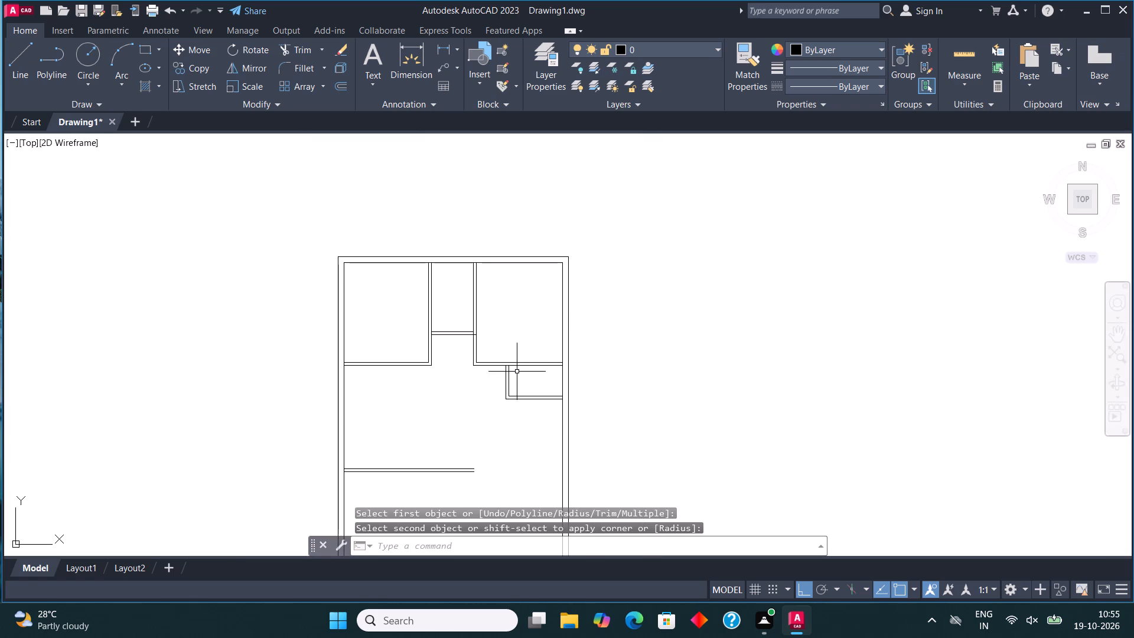
middle_click_drag(524, 346, 564, 285)
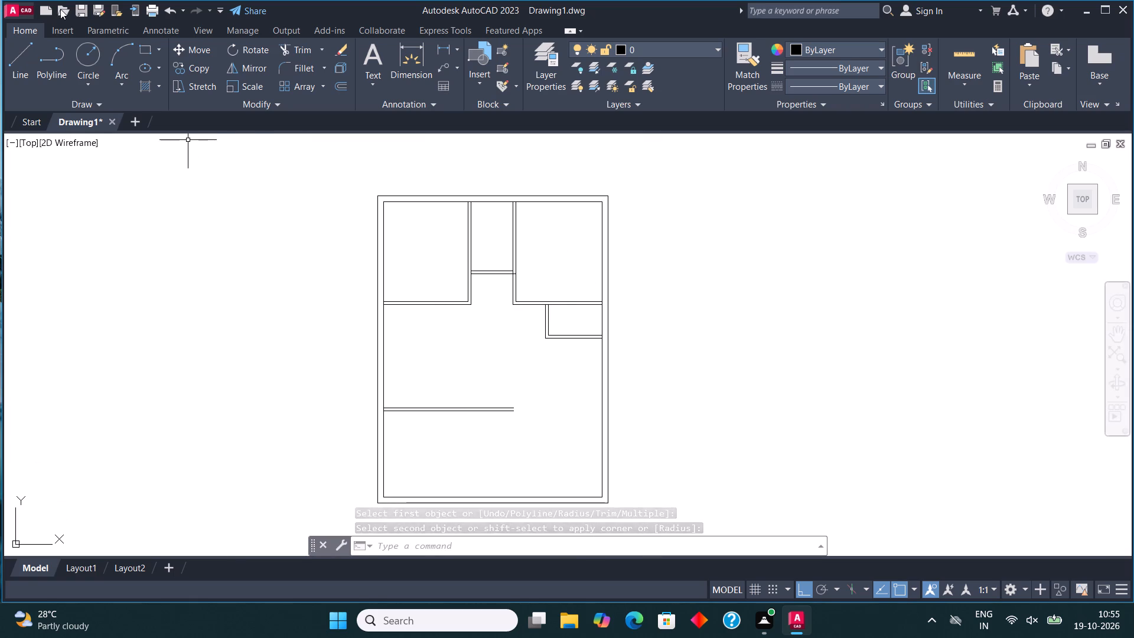
left_click(23, 60)
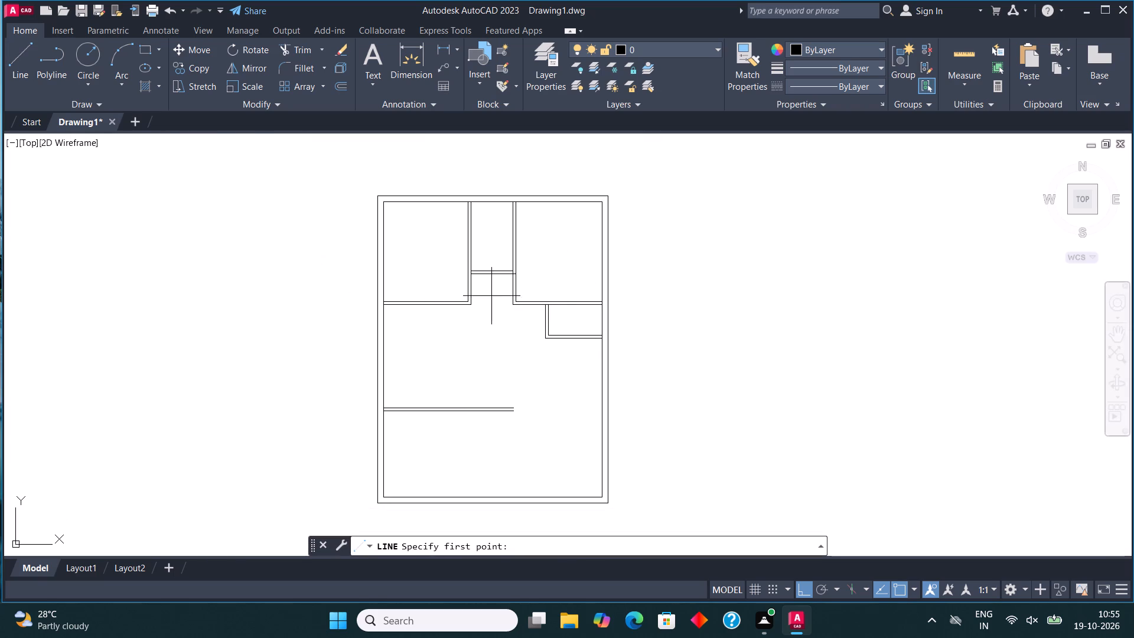
scroll(612, 311, "up", 3)
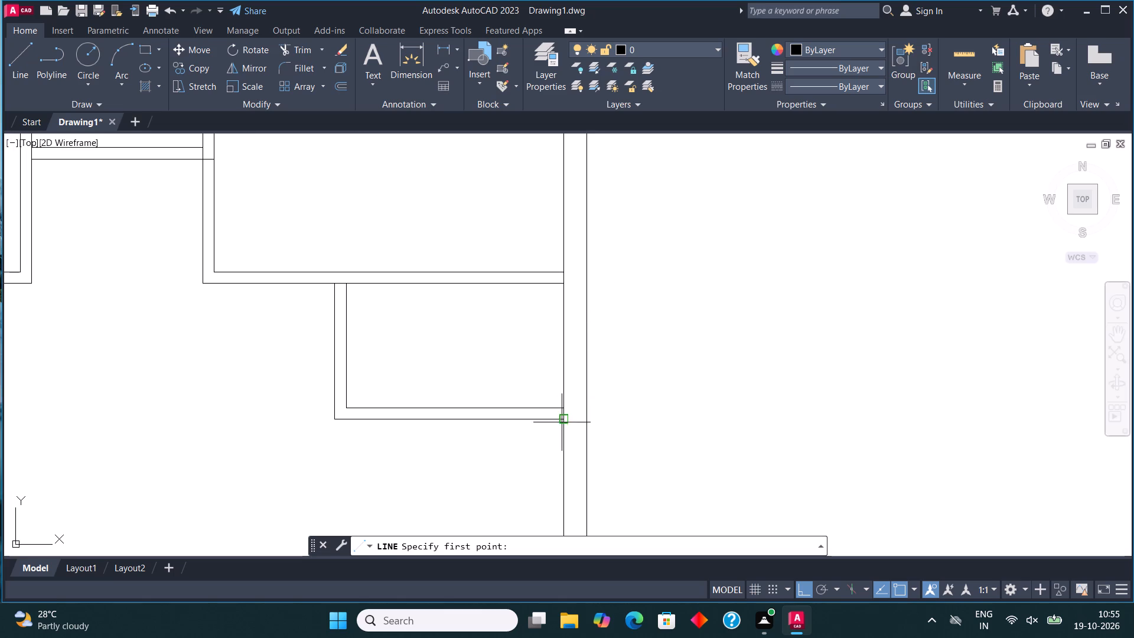
left_click(562, 422)
scroll(562, 422, "down", 1)
type("11'")
key("Return")
scroll(295, 397, "down", 3)
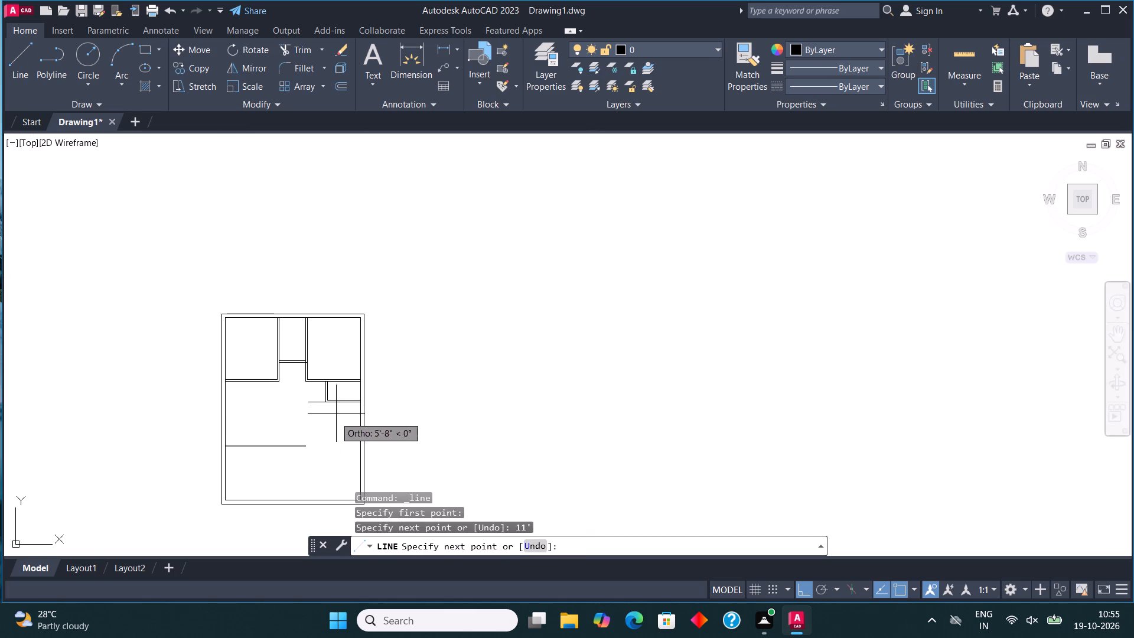
middle_click_drag(348, 395, 402, 382)
scroll(340, 411, "up", 1)
scroll(393, 403, "up", 2)
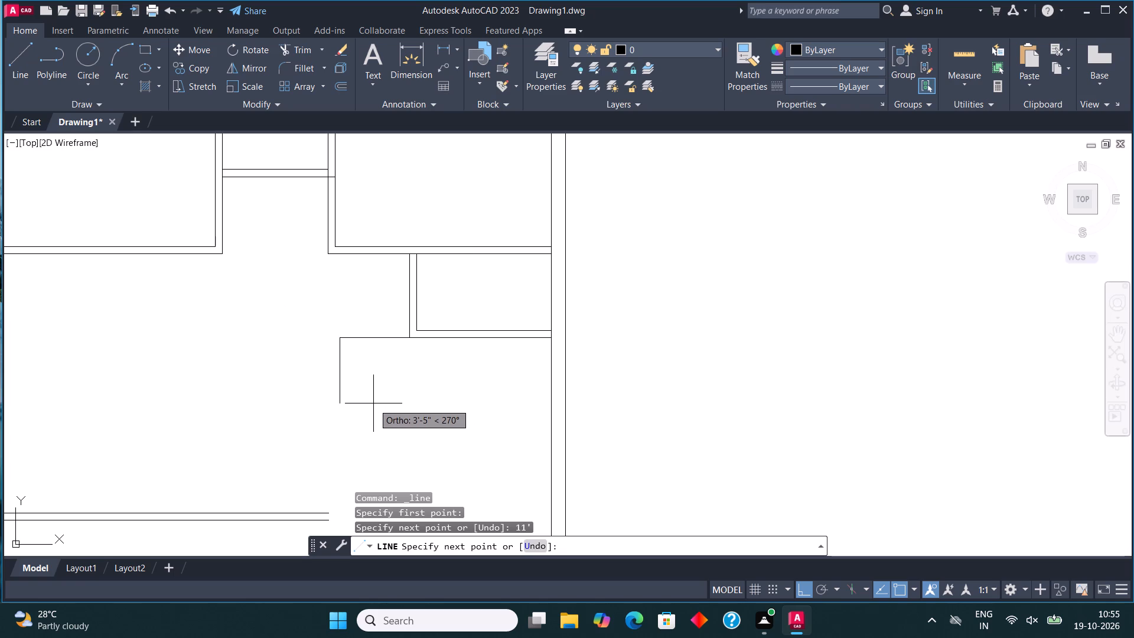
type("7'")
key("Return")
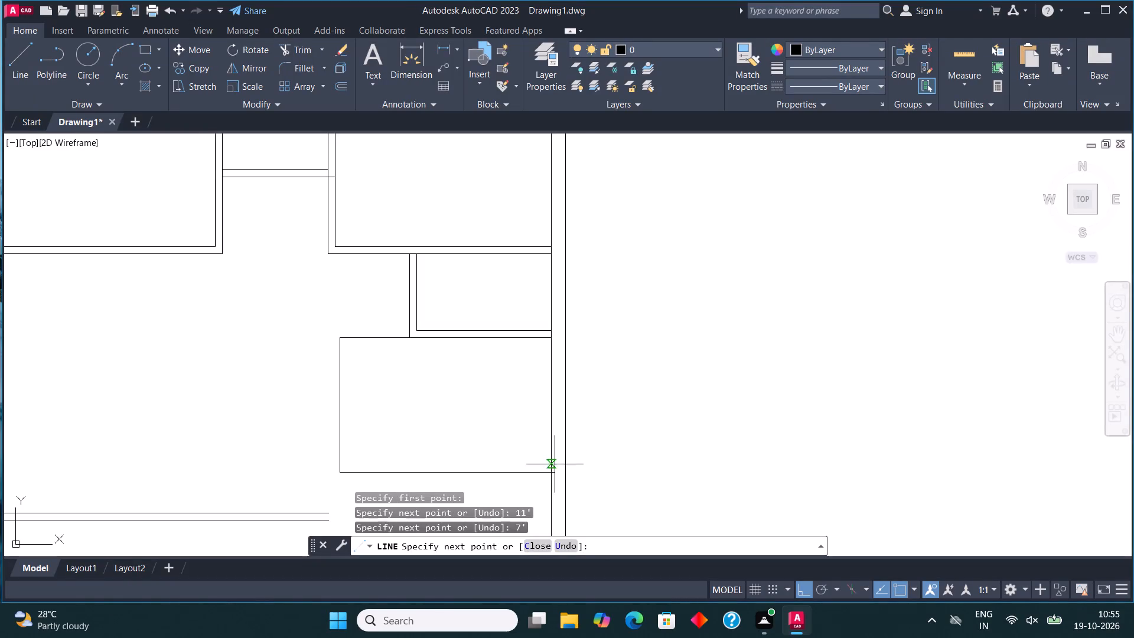
left_click(551, 477)
scroll(618, 363, "down", 2)
key("Escape")
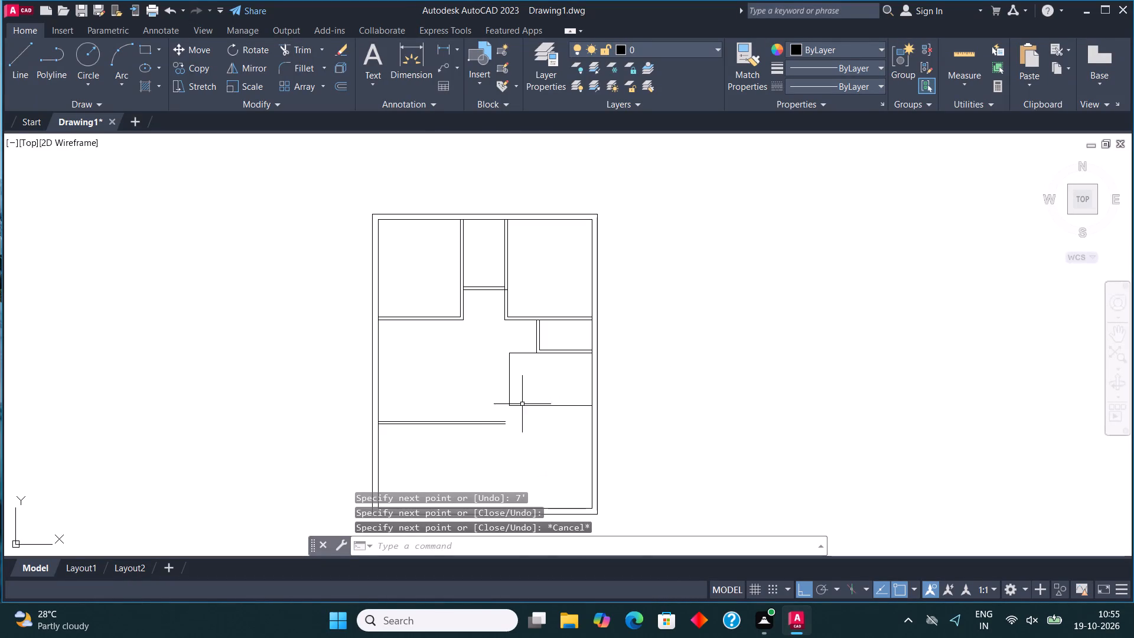
Offset the 11' by 7' room's lower line downward, its left line leftward and its upper line upward by 4.5".
left_click_drag(516, 411, 510, 404)
left_click(501, 388)
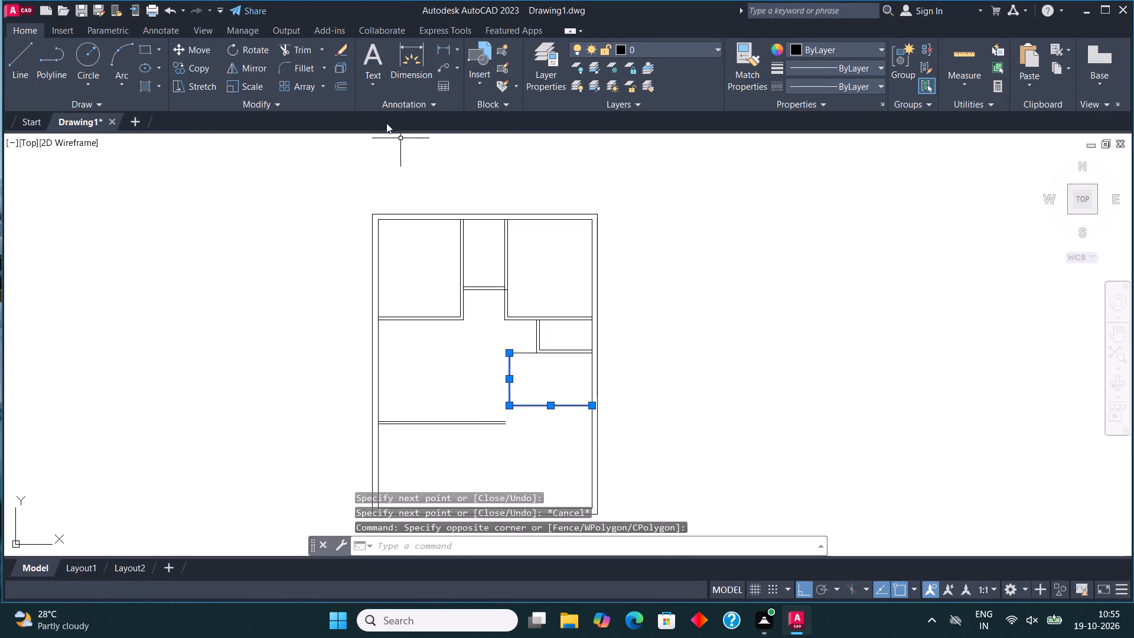
left_click(336, 81)
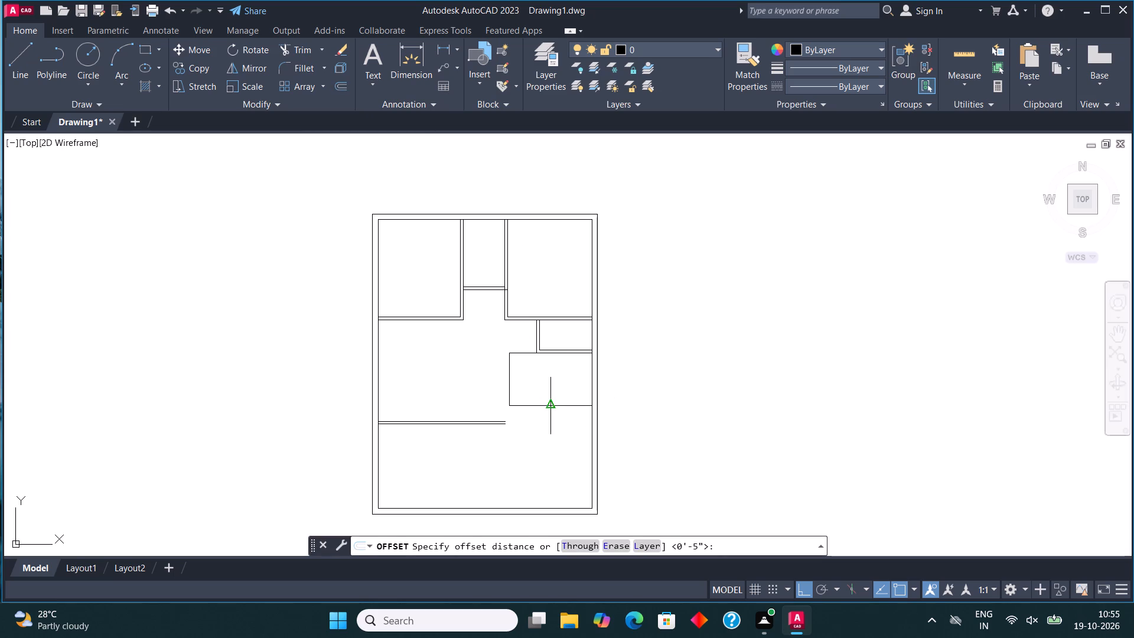
left_click(548, 405)
type("4.5\"")
key("Return")
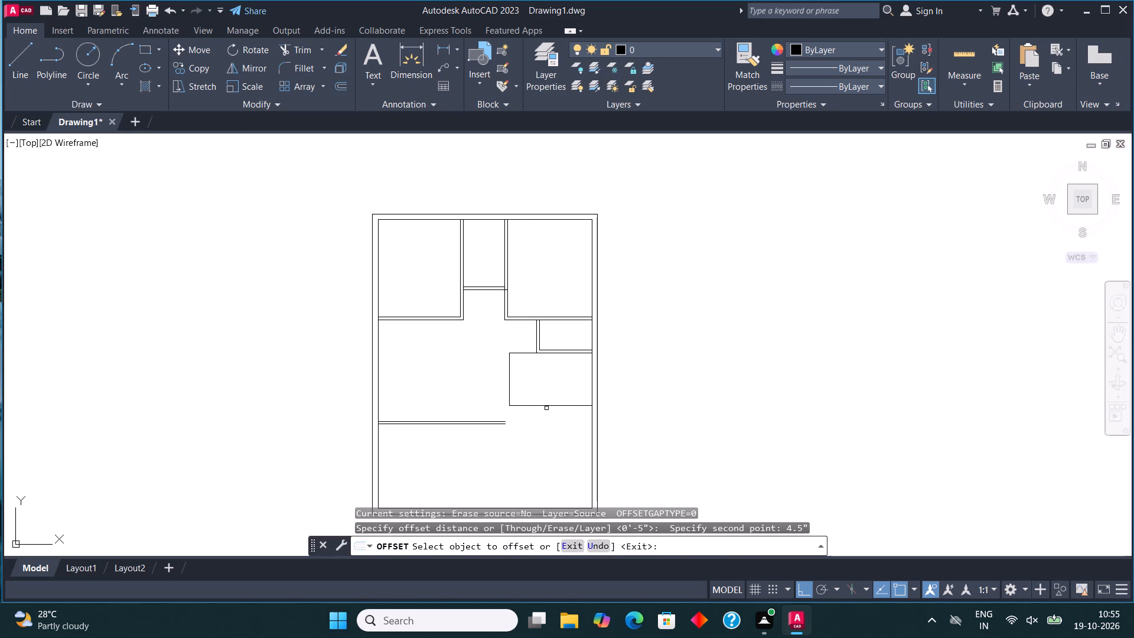
left_click_drag(543, 406, 543, 437)
left_click(543, 437)
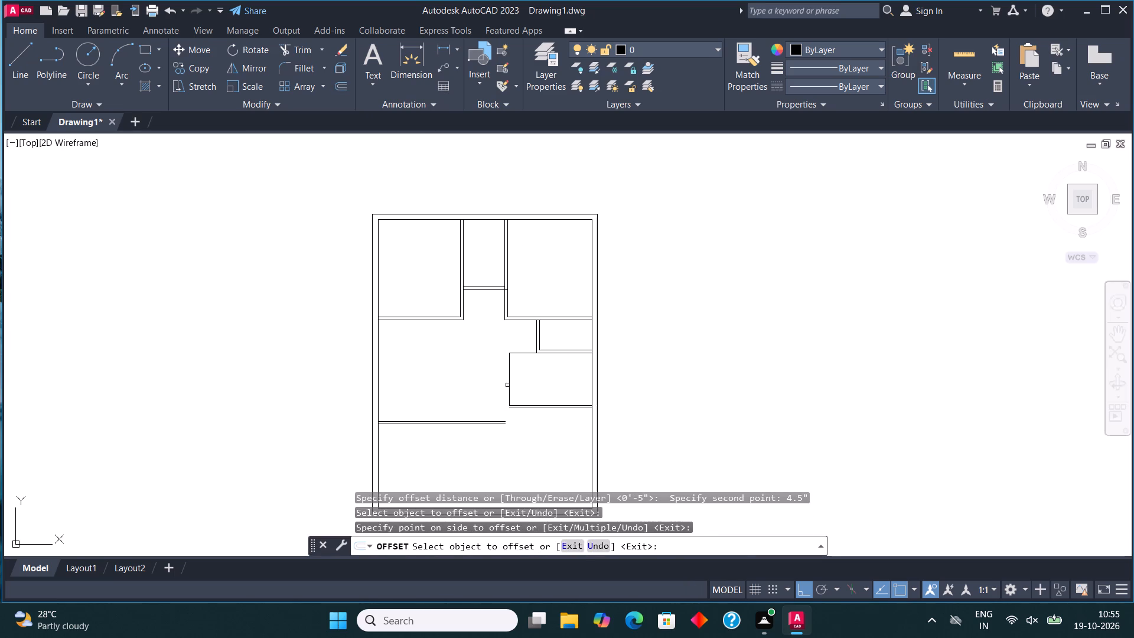
left_click(512, 386)
left_click_drag(509, 385, 503, 380)
left_click(492, 364)
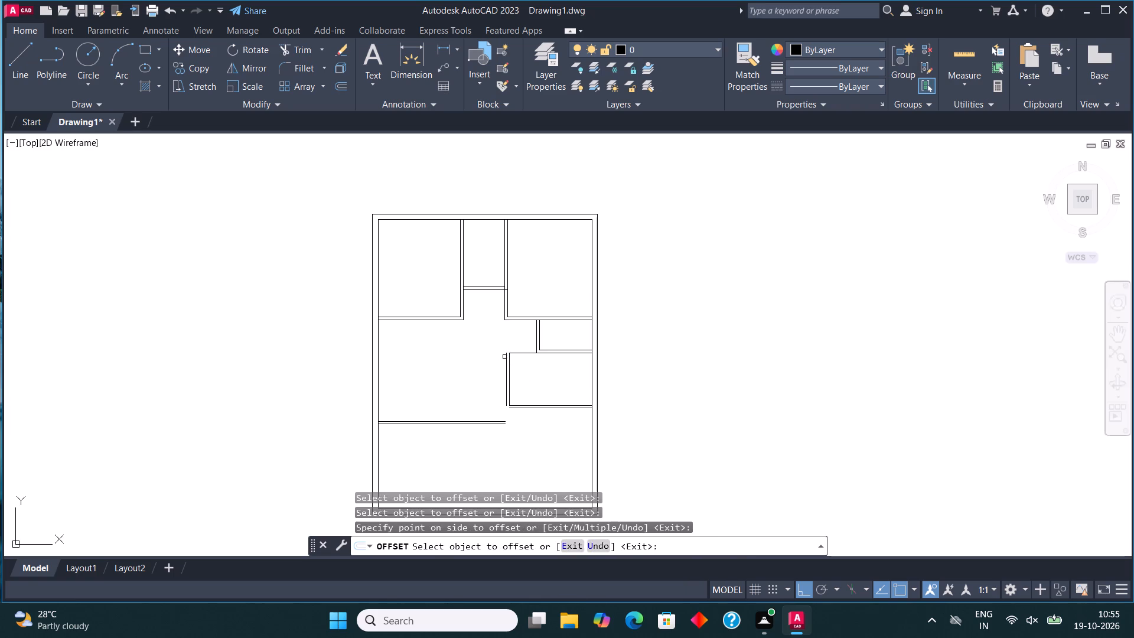
left_click(514, 354)
left_click(517, 341)
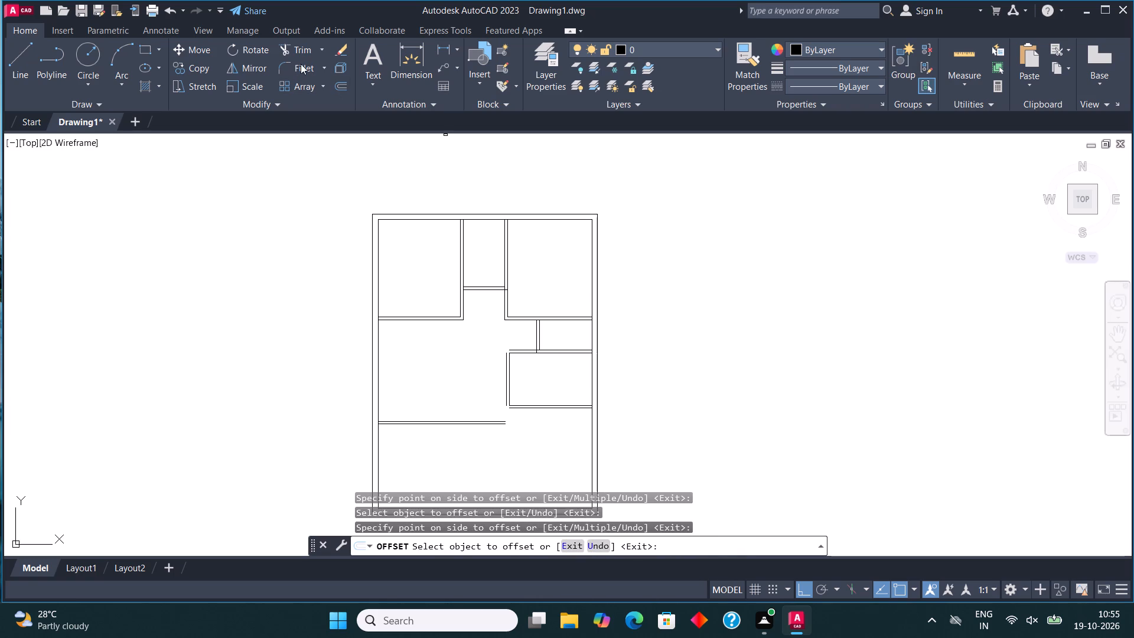
Fillet the 11' by 7' room's offset lines so they meet at its upper-left and lower-left outer corners.
left_click(305, 63)
left_click(505, 360)
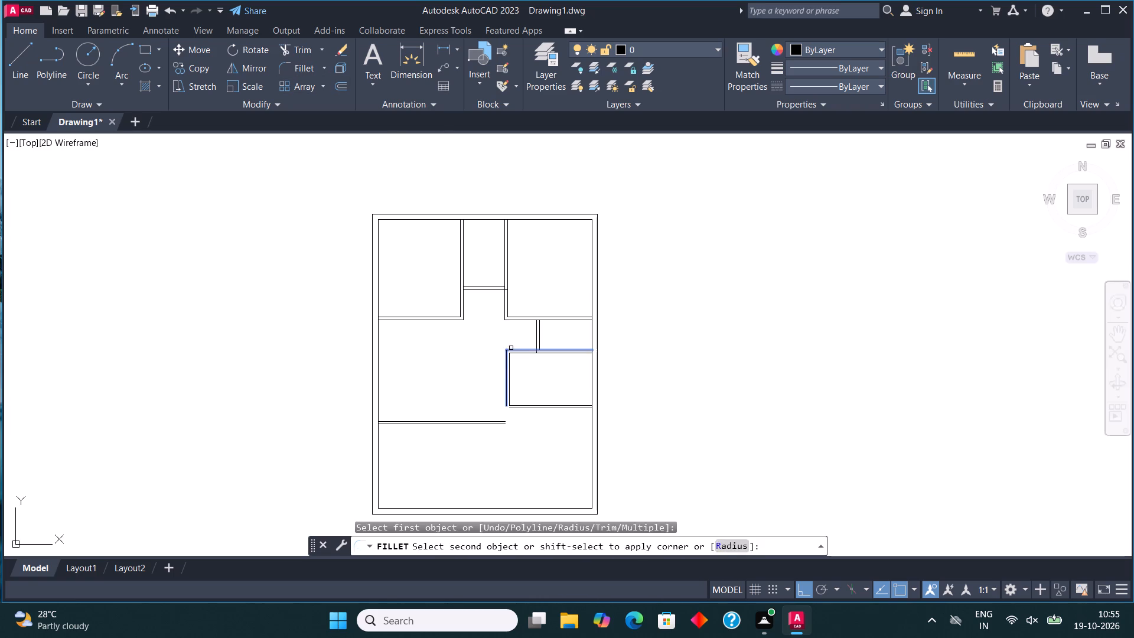
left_click(516, 351)
left_click(294, 64)
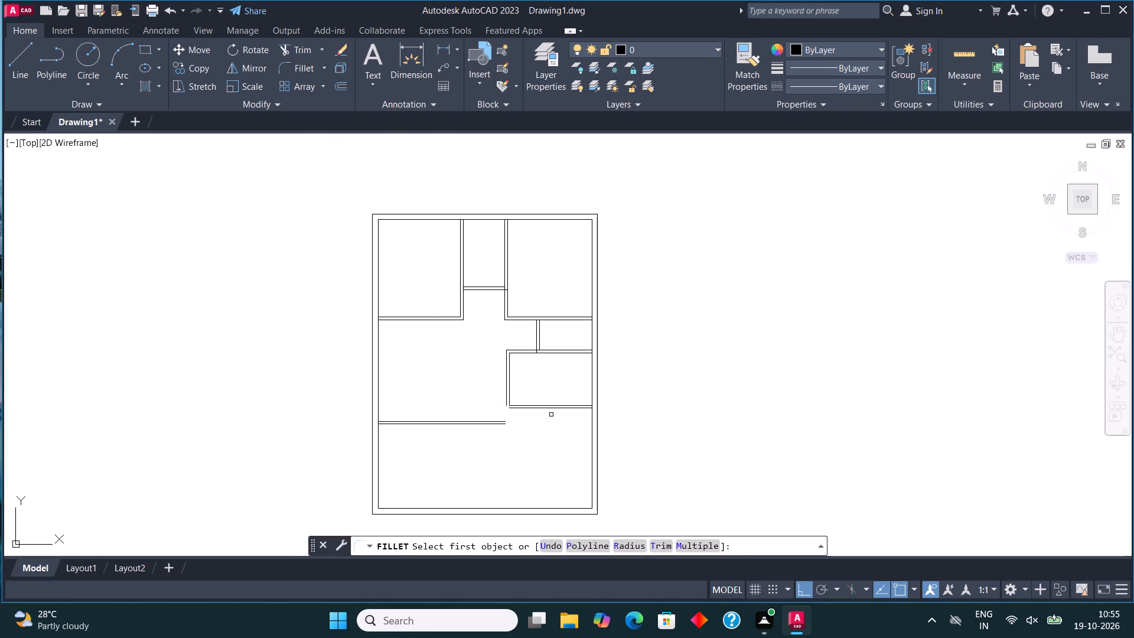
left_click(506, 388)
left_click(516, 408)
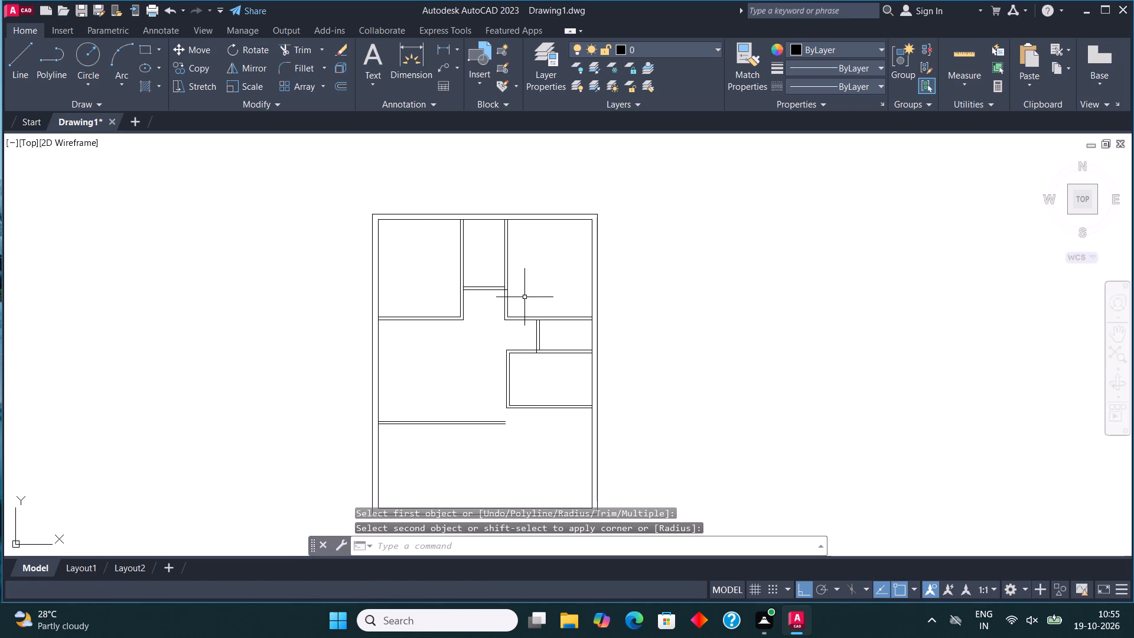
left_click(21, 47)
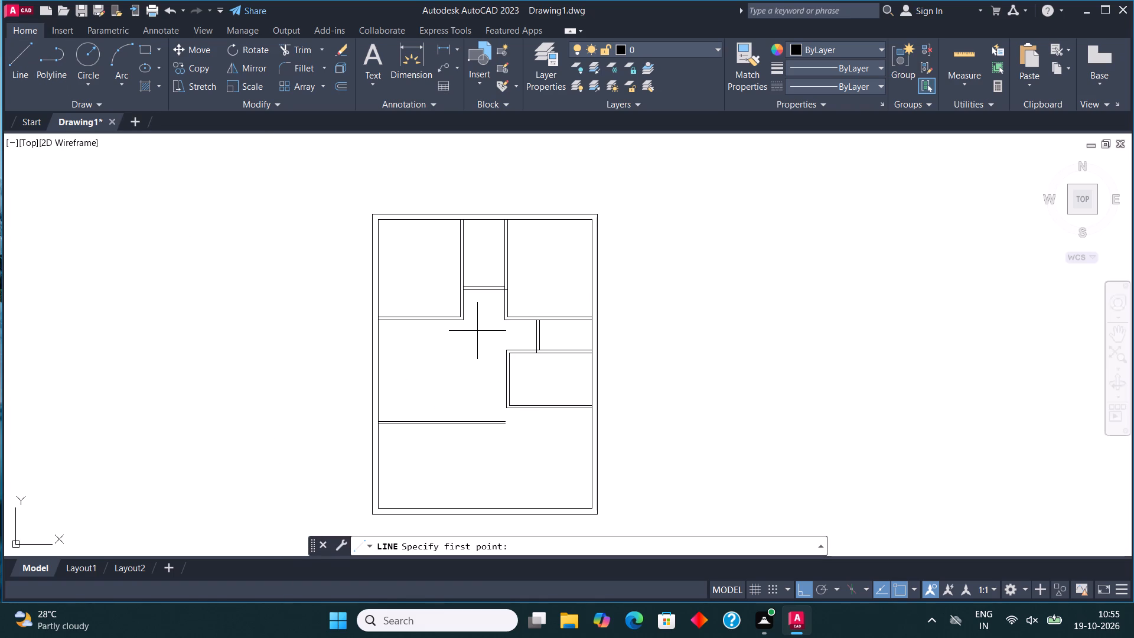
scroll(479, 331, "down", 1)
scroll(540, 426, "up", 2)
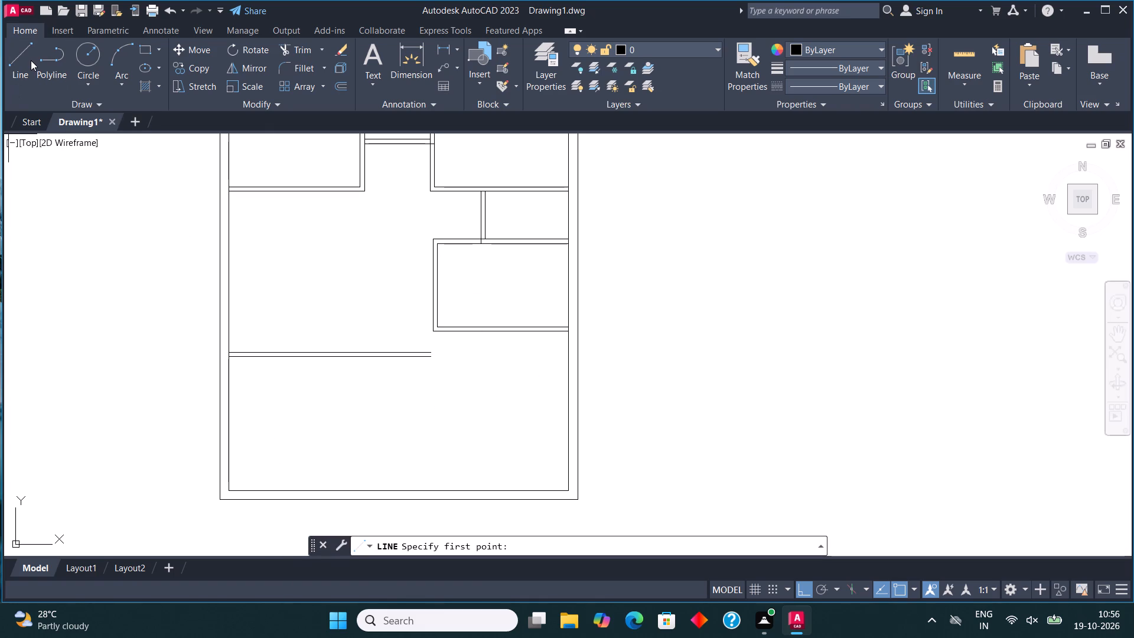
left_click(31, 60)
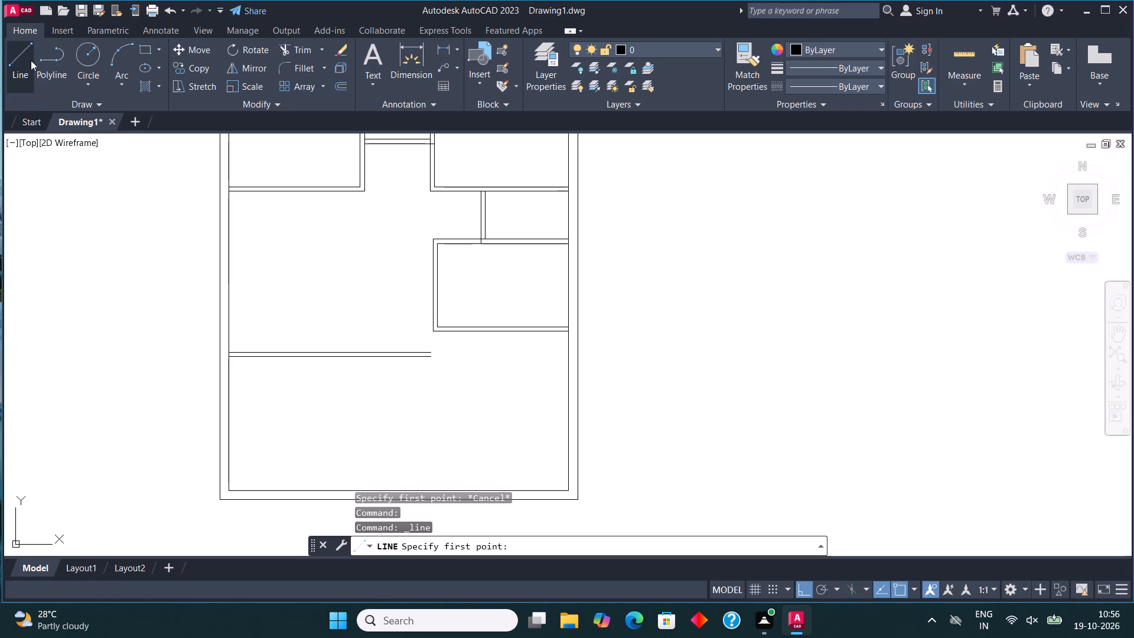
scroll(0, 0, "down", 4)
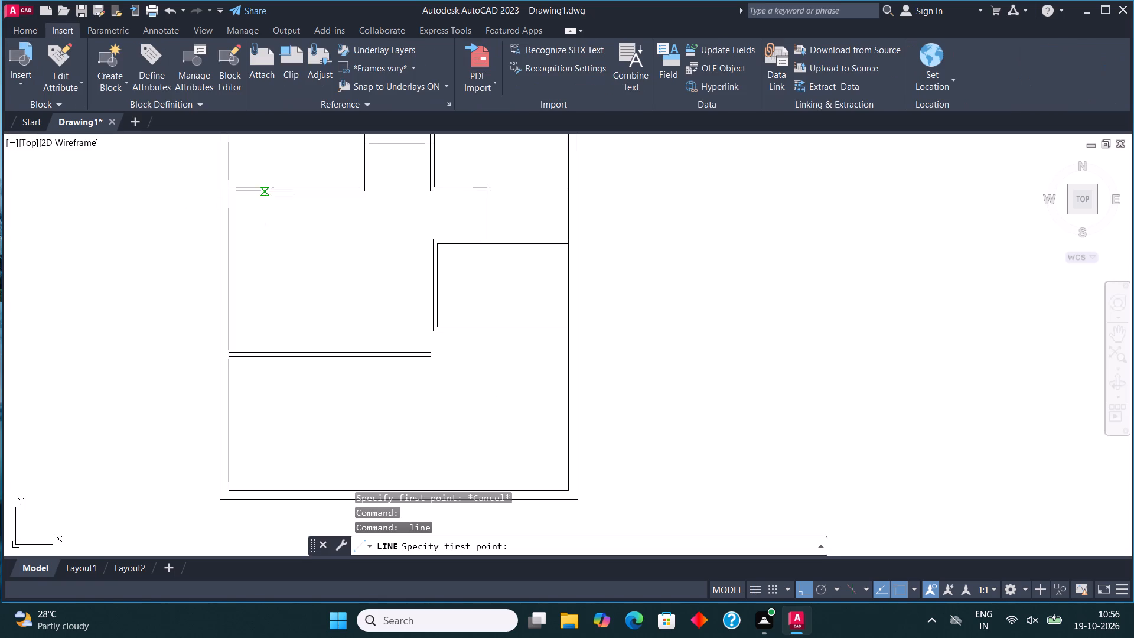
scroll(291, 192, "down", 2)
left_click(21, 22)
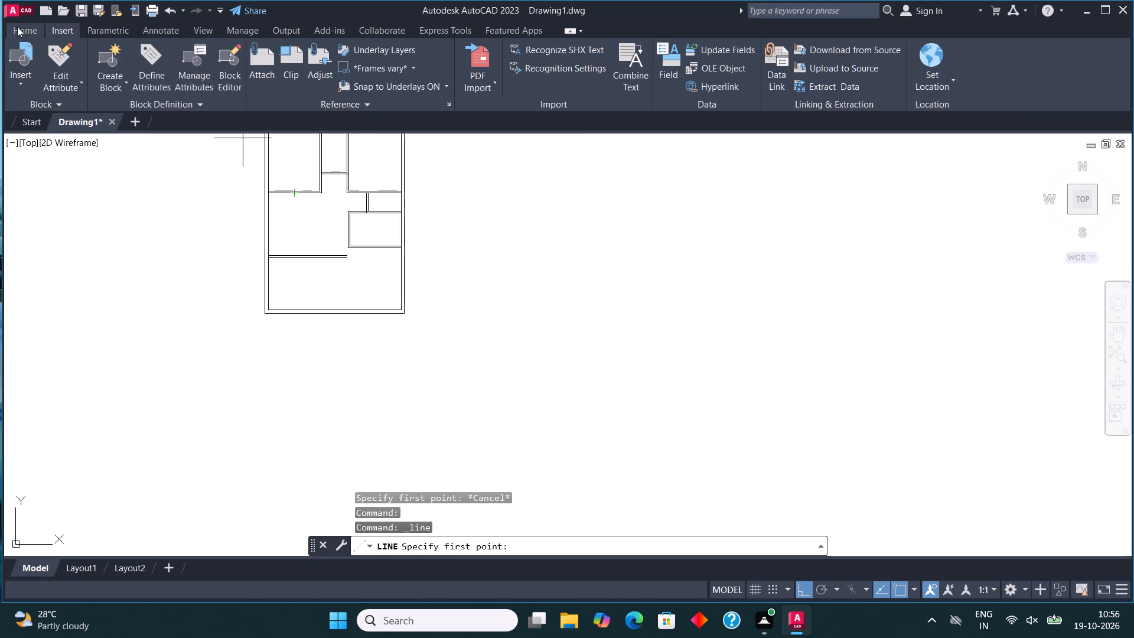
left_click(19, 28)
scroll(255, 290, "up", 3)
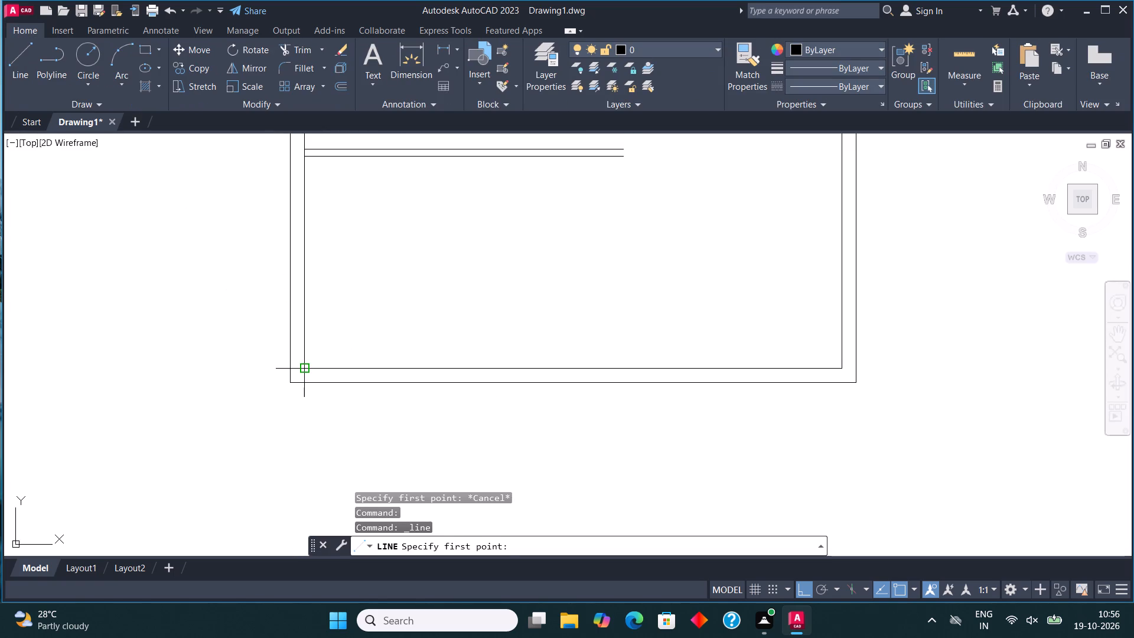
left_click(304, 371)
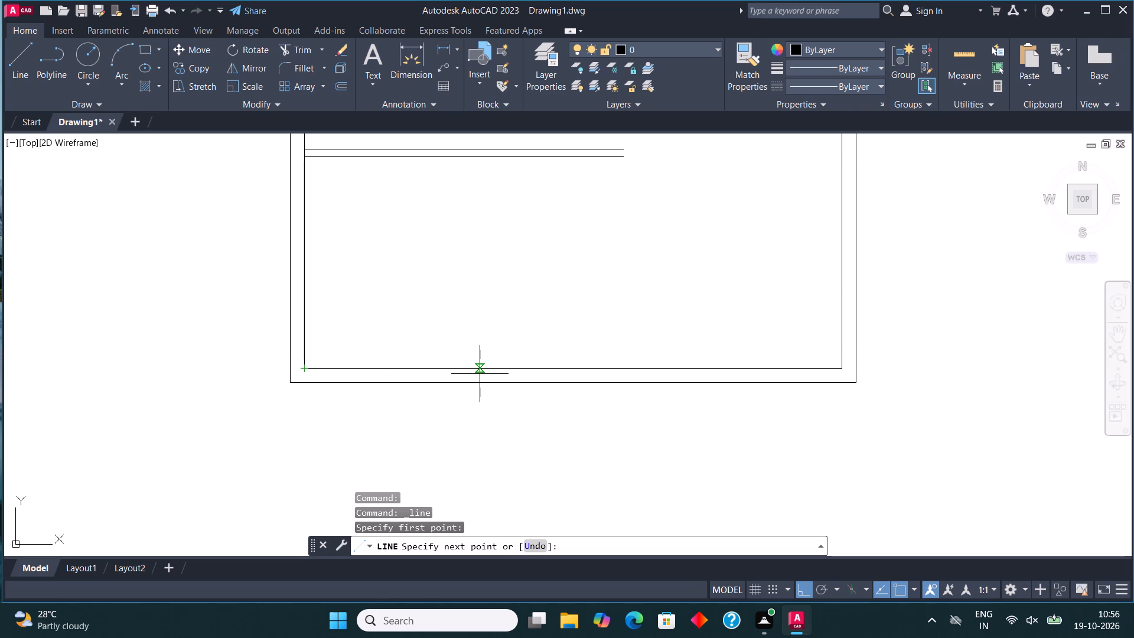
Draw a short vertical line across the bottom outer wall, from the lower-right inner corner down to the outer wall line.
left_click(19, 49)
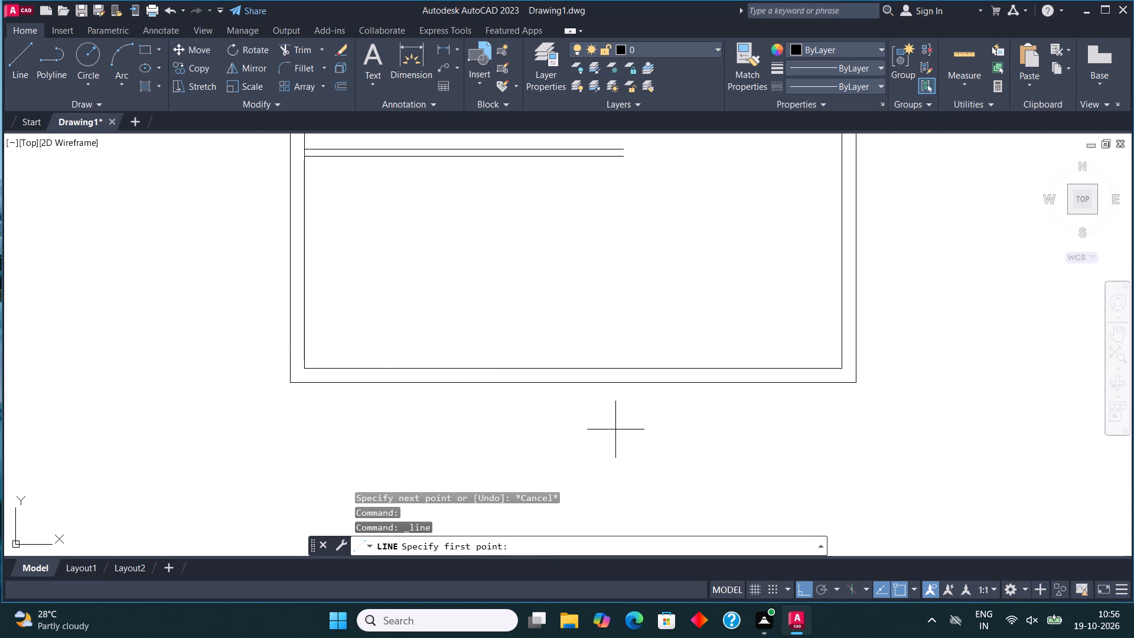
left_click(841, 371)
left_click(840, 384)
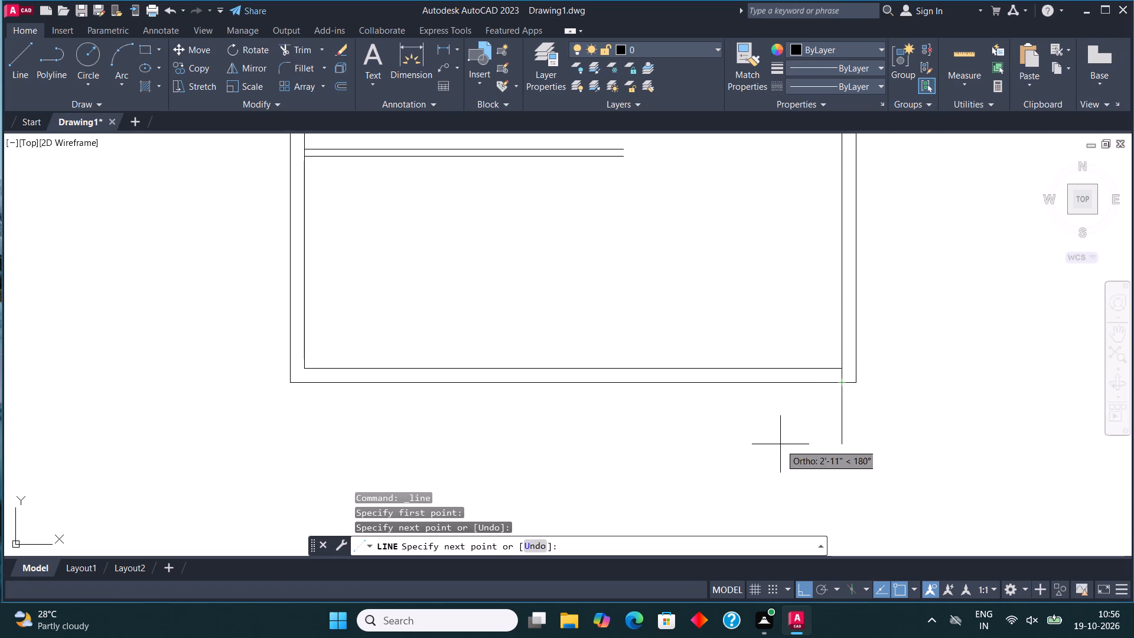
Draw the lower-right room from the short line's lower end: 16'11" left, 7'8" up, and right to the inner wall.
left_click(28, 48)
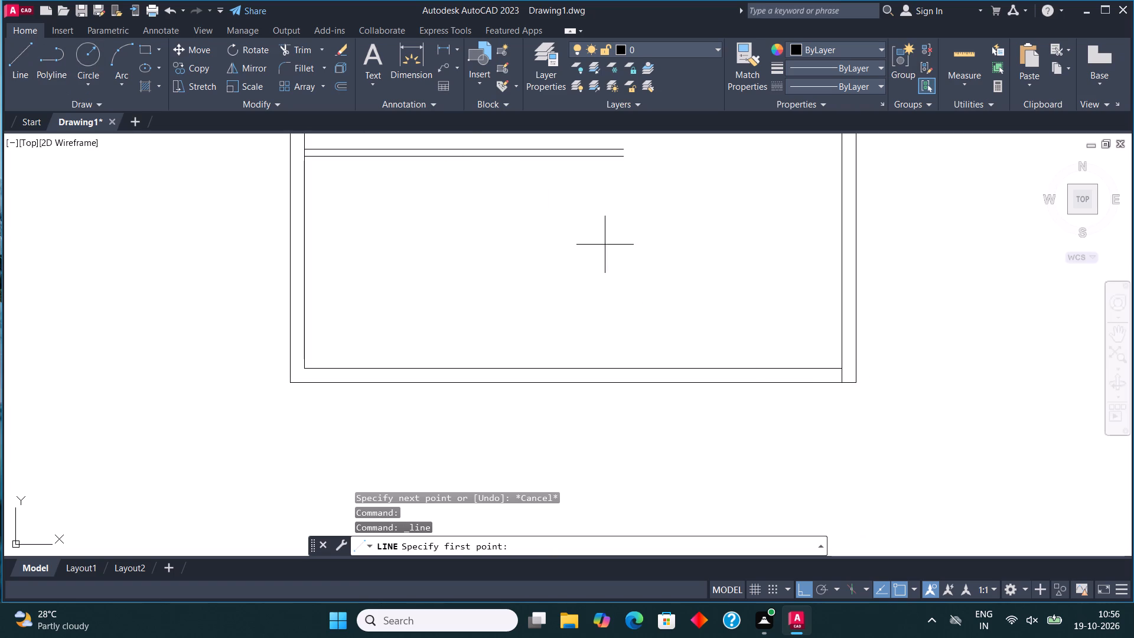
left_click(840, 385)
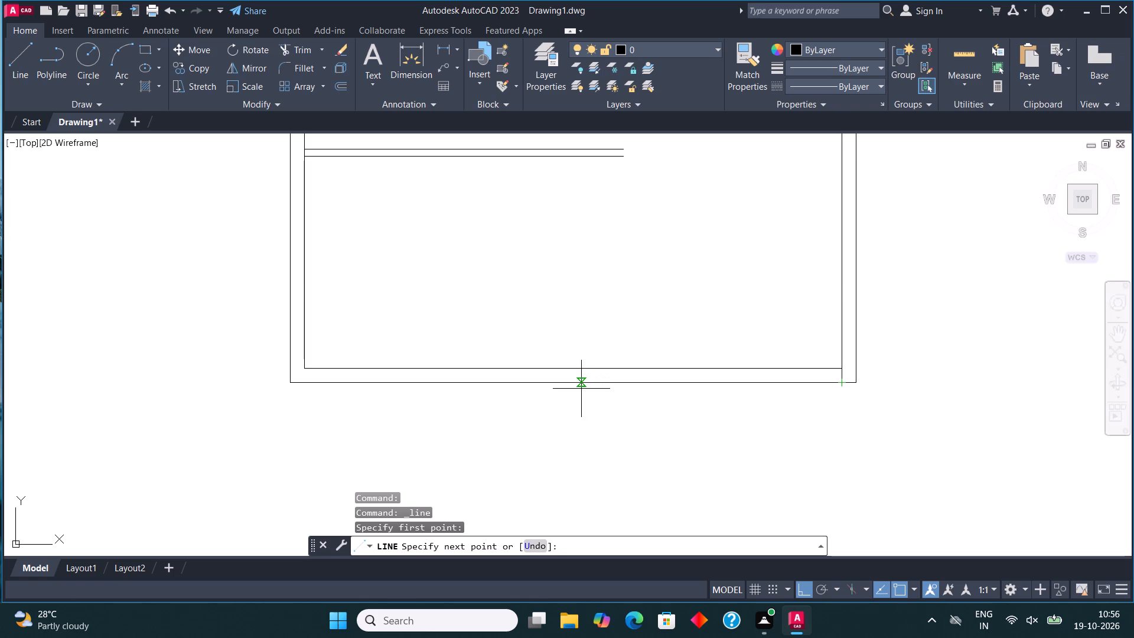
type("16'11\"")
key("Return")
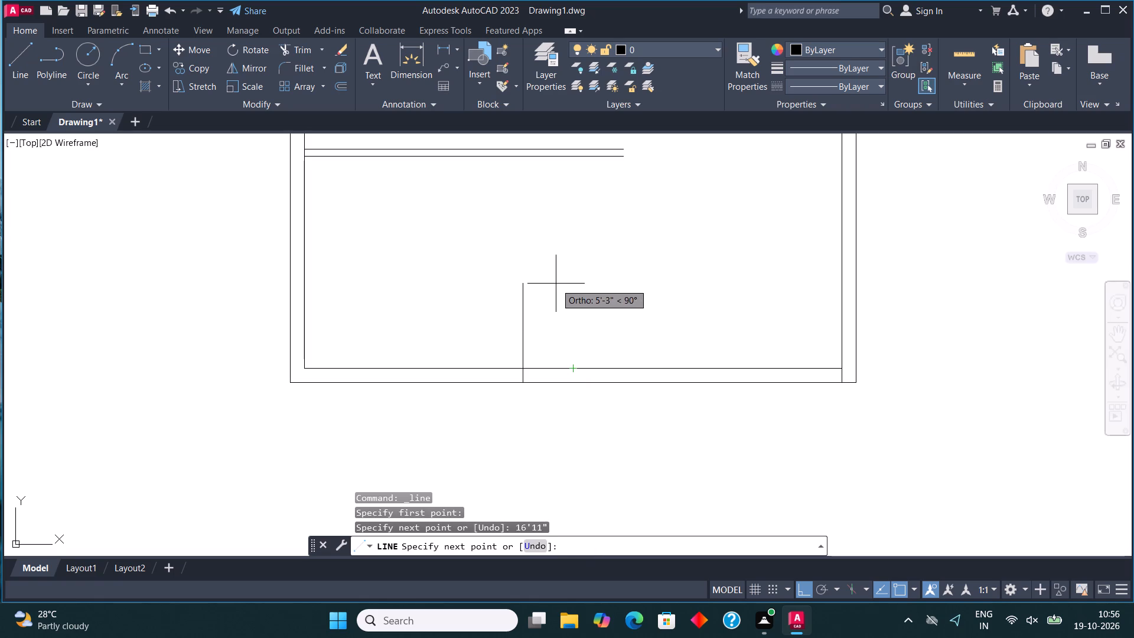
middle_click_drag(555, 284, 561, 288)
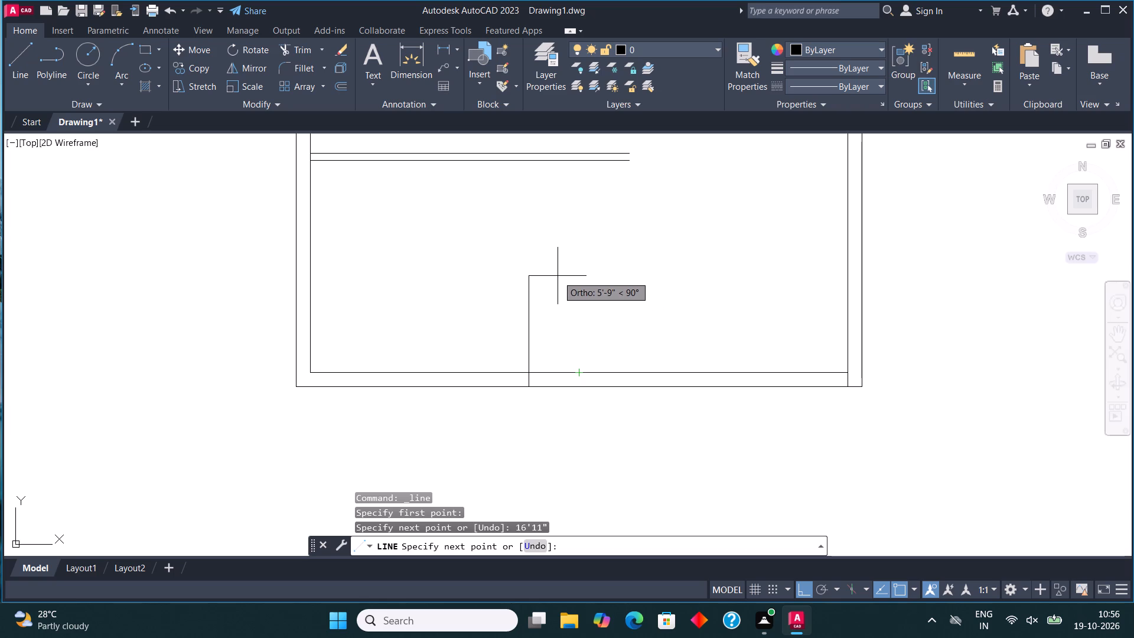
type("7'8\"")
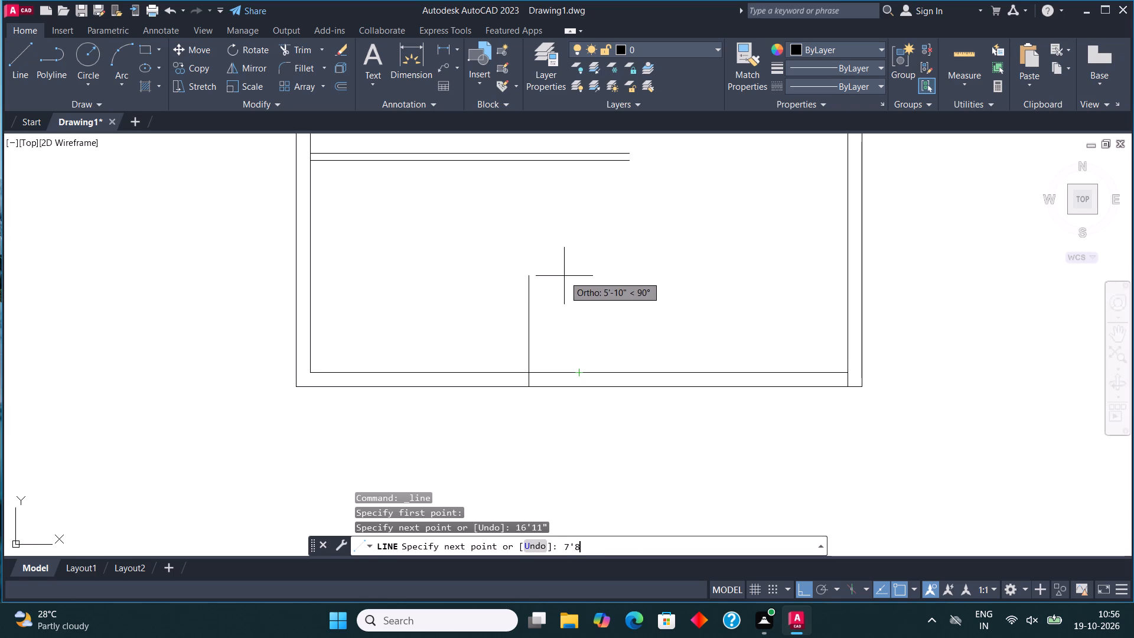
key("Return")
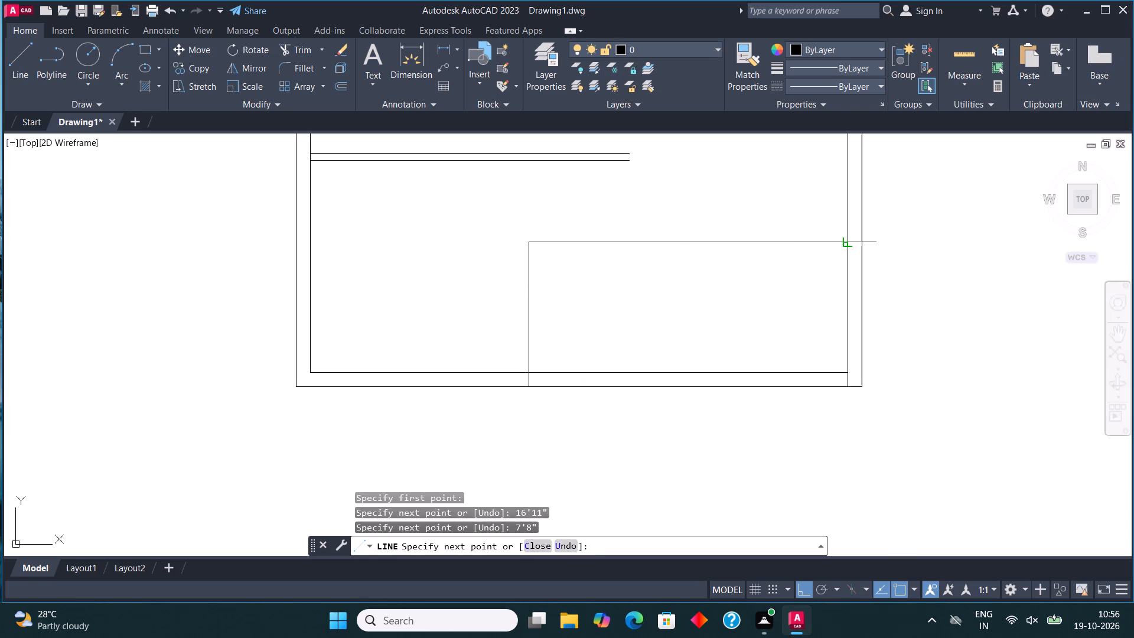
left_click(846, 240)
key("Escape")
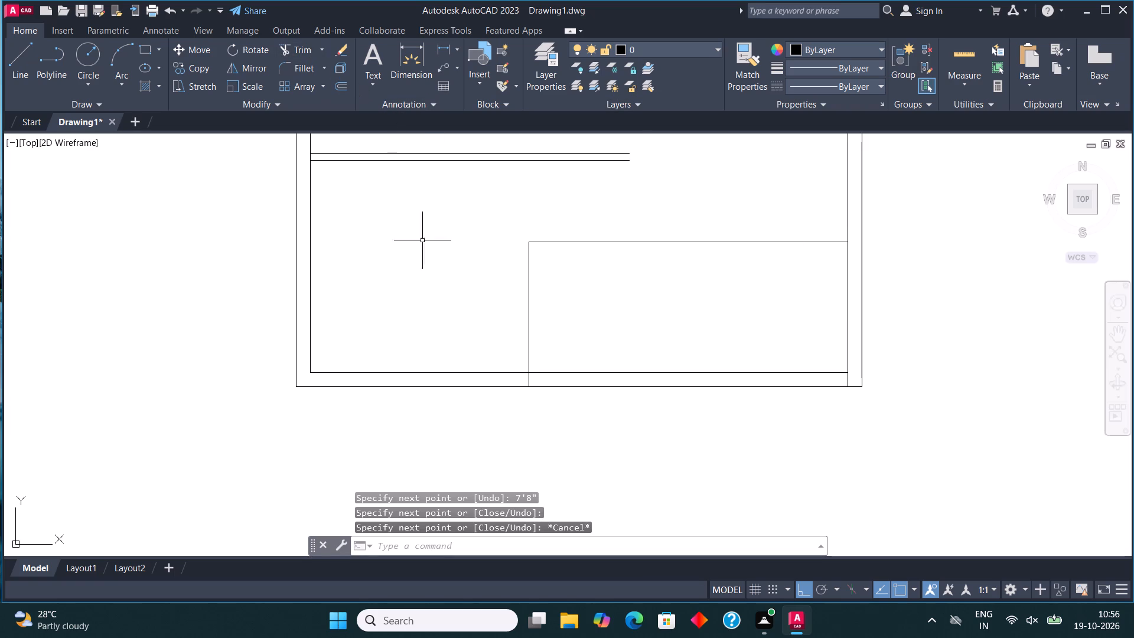
Offset the lower-right room's left line leftward and its top line upward by 4.5".
scroll(514, 344, "down", 1)
middle_click_drag(692, 275, 699, 294)
scroll(575, 302, "up", 1)
left_click_drag(528, 328, 524, 322)
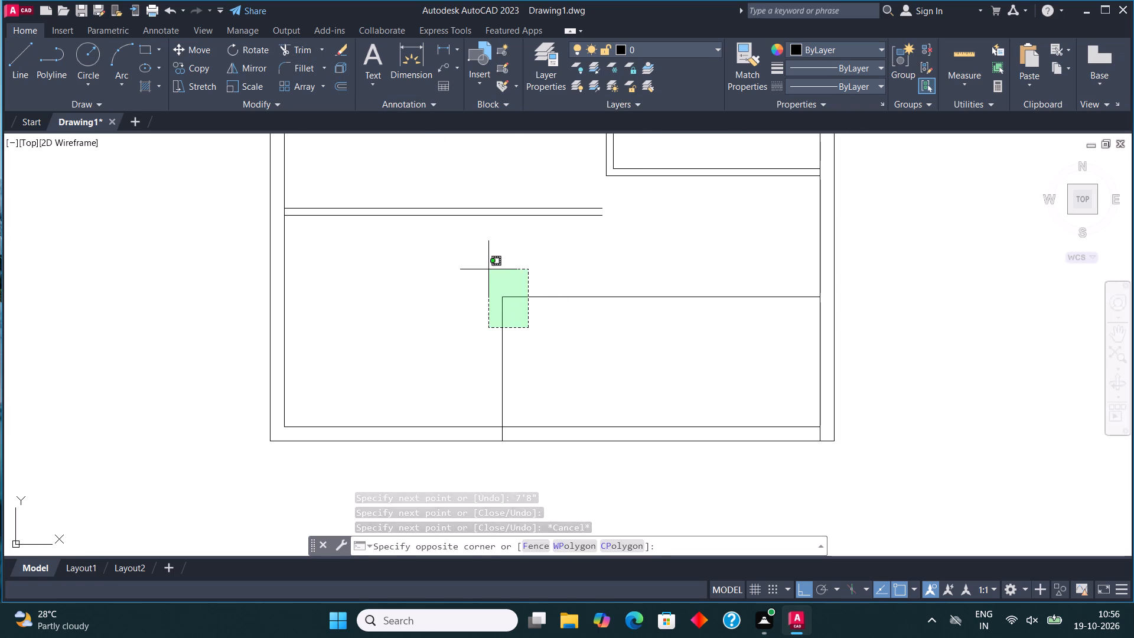
left_click(488, 269)
left_click(340, 80)
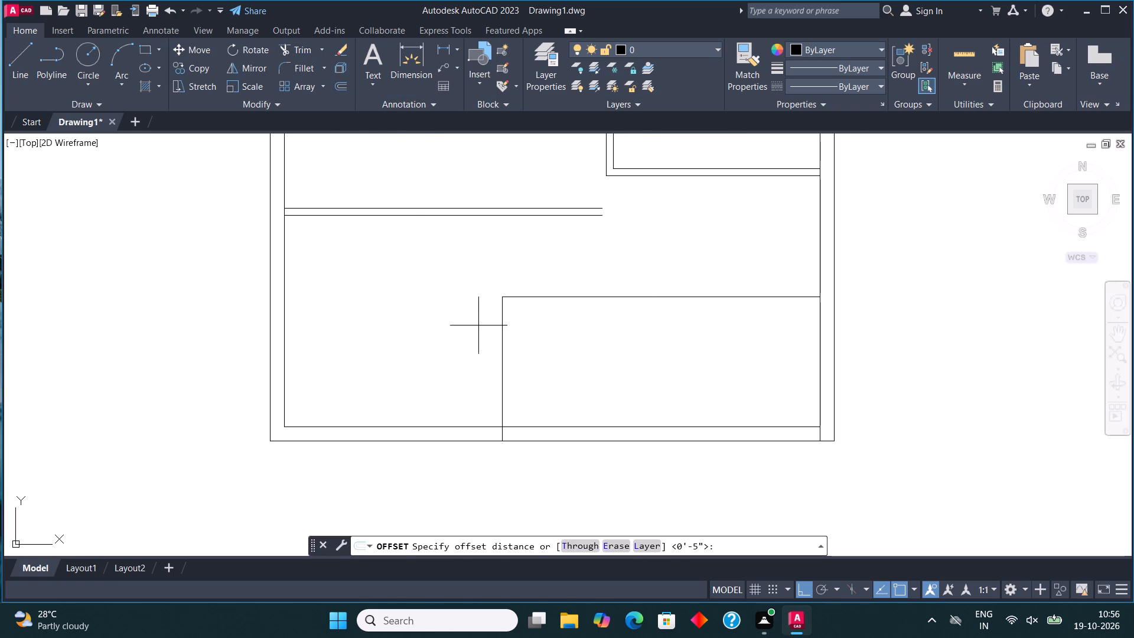
left_click(504, 360)
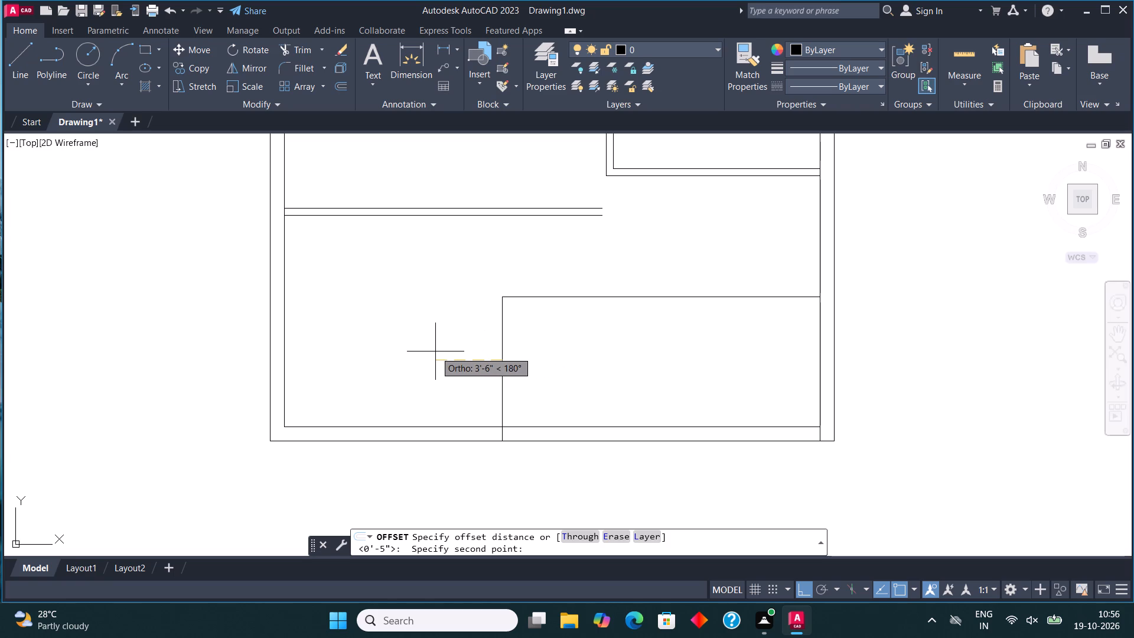
type("4.5")
key("shift+quotedbl")
key("Return")
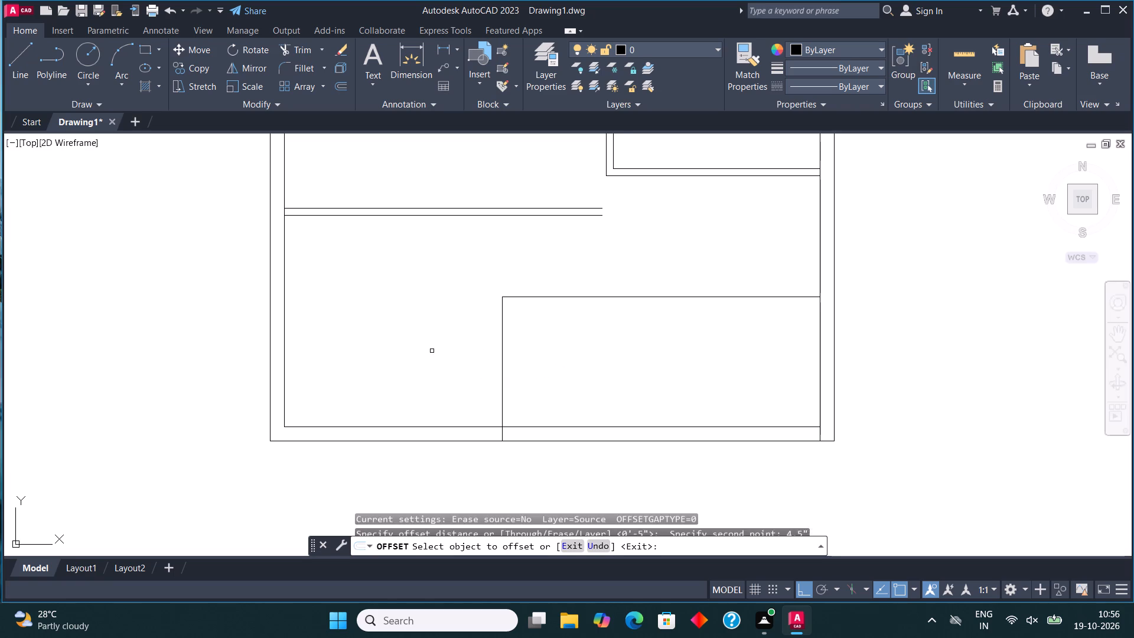
left_click(503, 350)
left_click(488, 328)
left_click(550, 299)
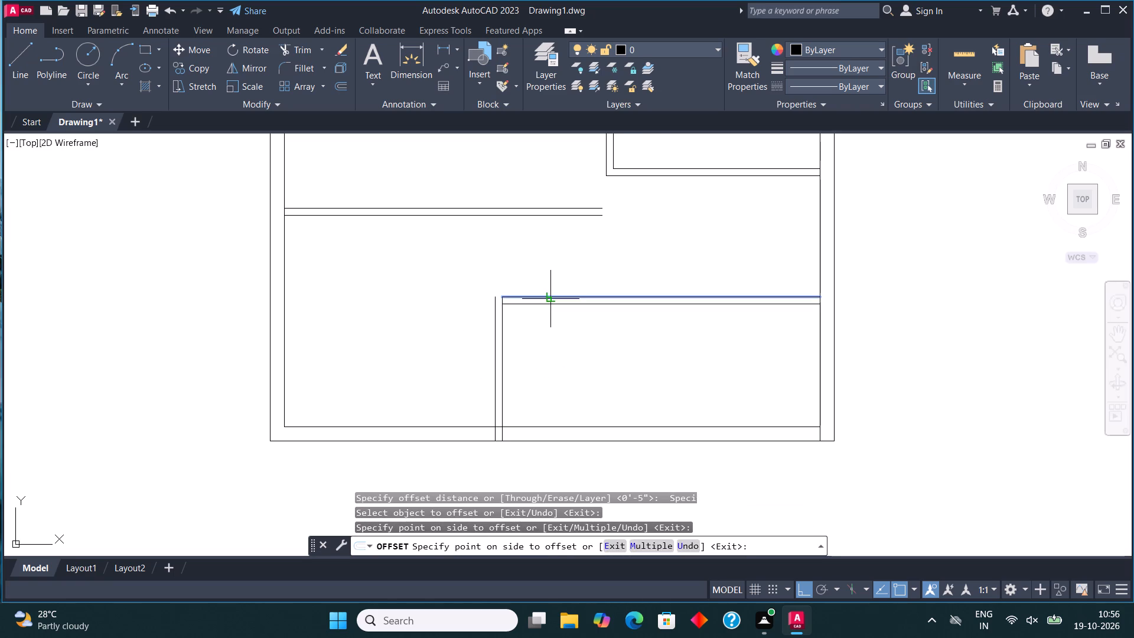
left_click(550, 272)
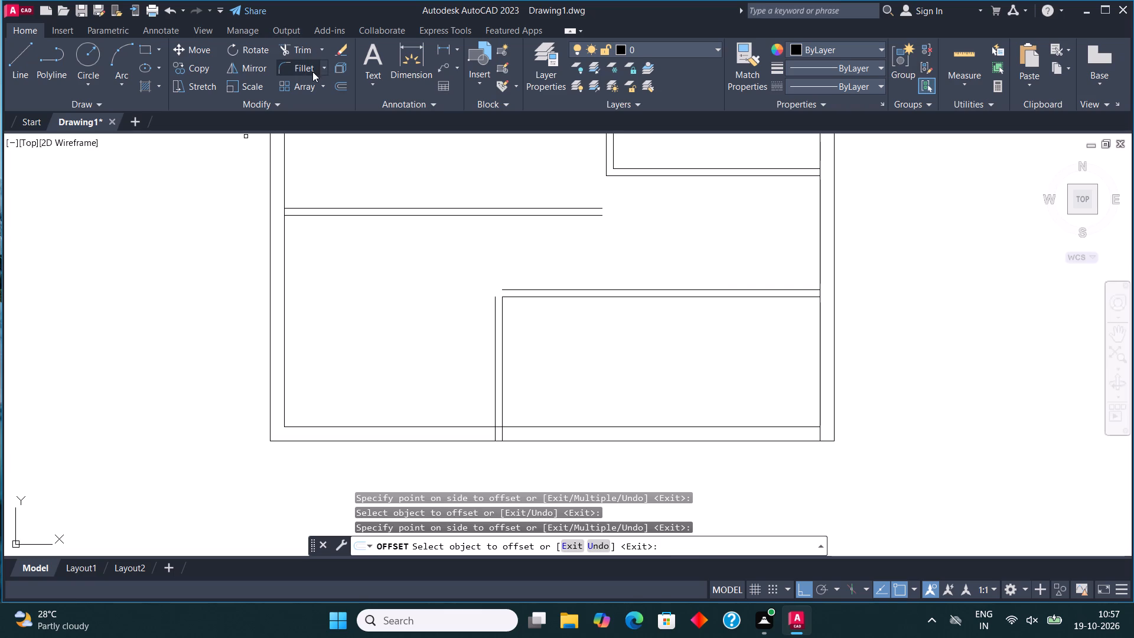
Fillet the lower-right room's two offset lines so they meet at its upper-left outer corner.
left_click(299, 66)
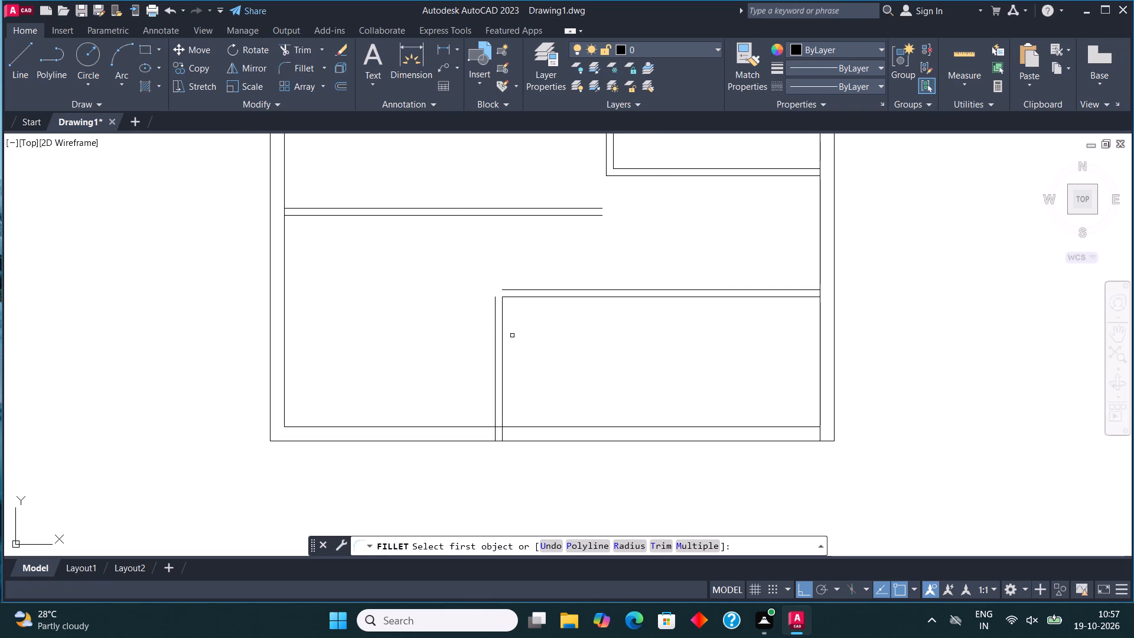
left_click(493, 314)
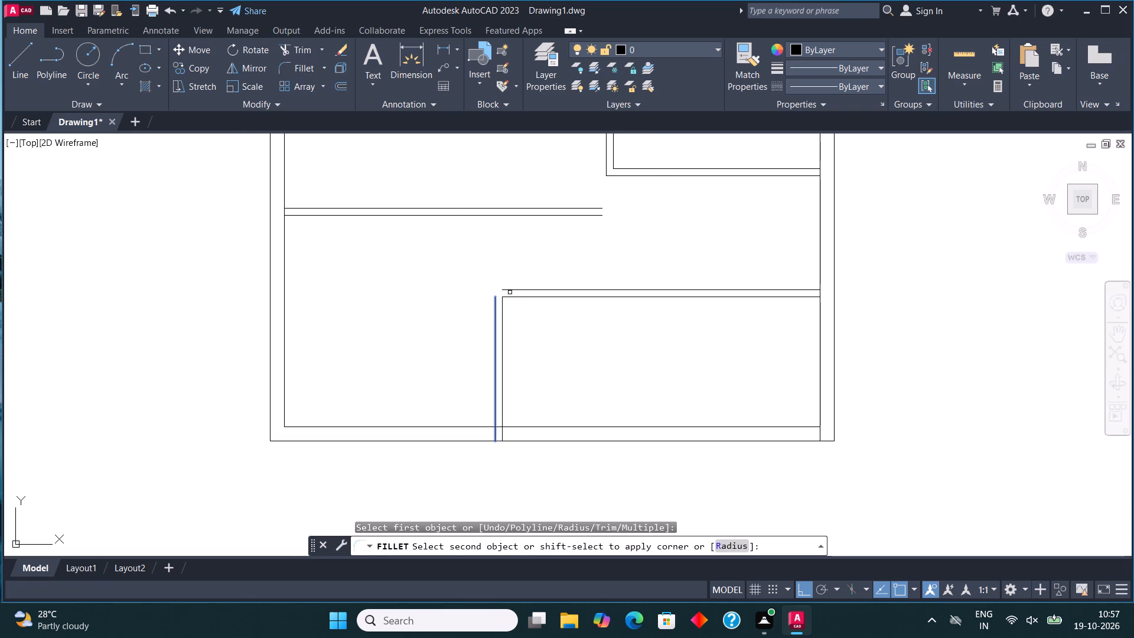
left_click(510, 292)
Draw a vertical line from the lower-right room's outer left partition line at the bottom inner wall up to the horizontal partition above.
left_click(13, 59)
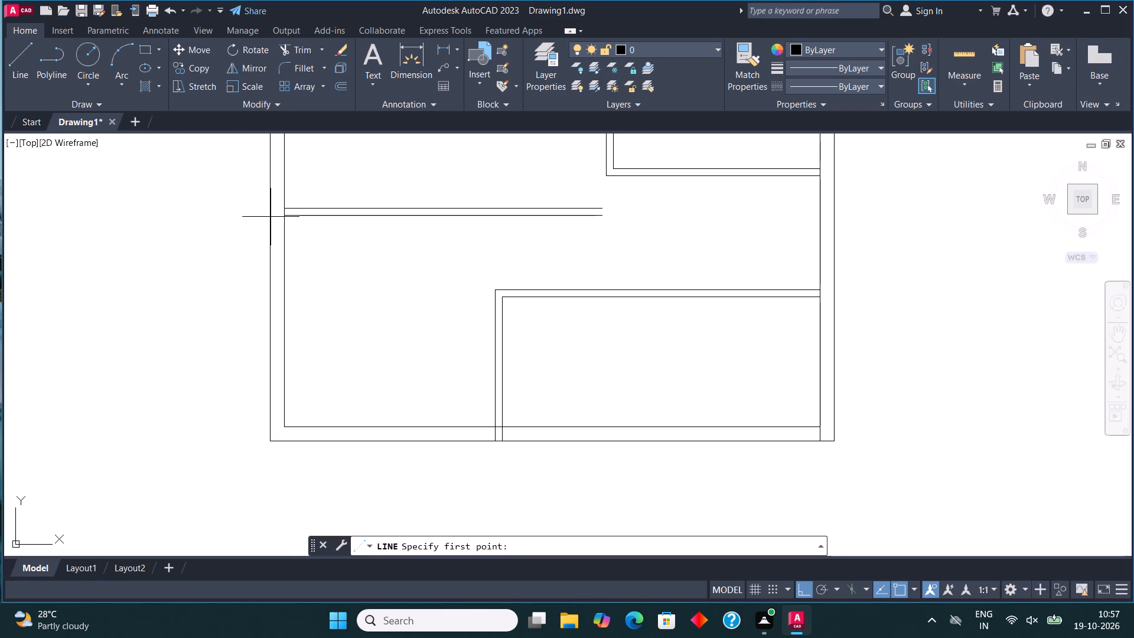
scroll(481, 330, "down", 1)
middle_click_drag(498, 320, 532, 315)
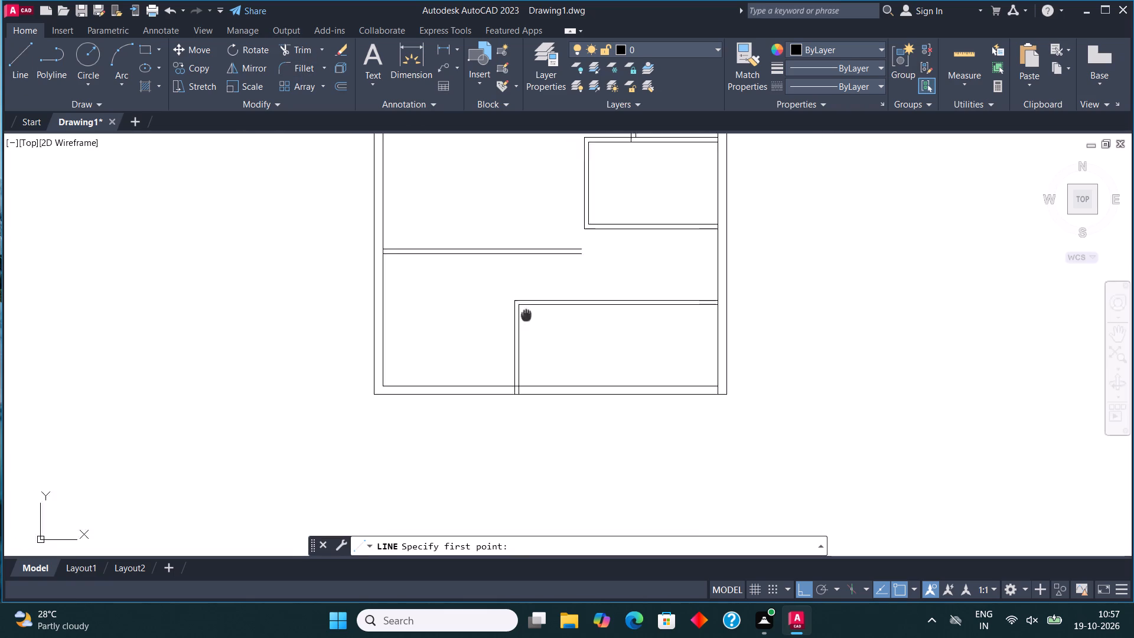
middle_click_drag(532, 315, 617, 323)
scroll(605, 367, "up", 2)
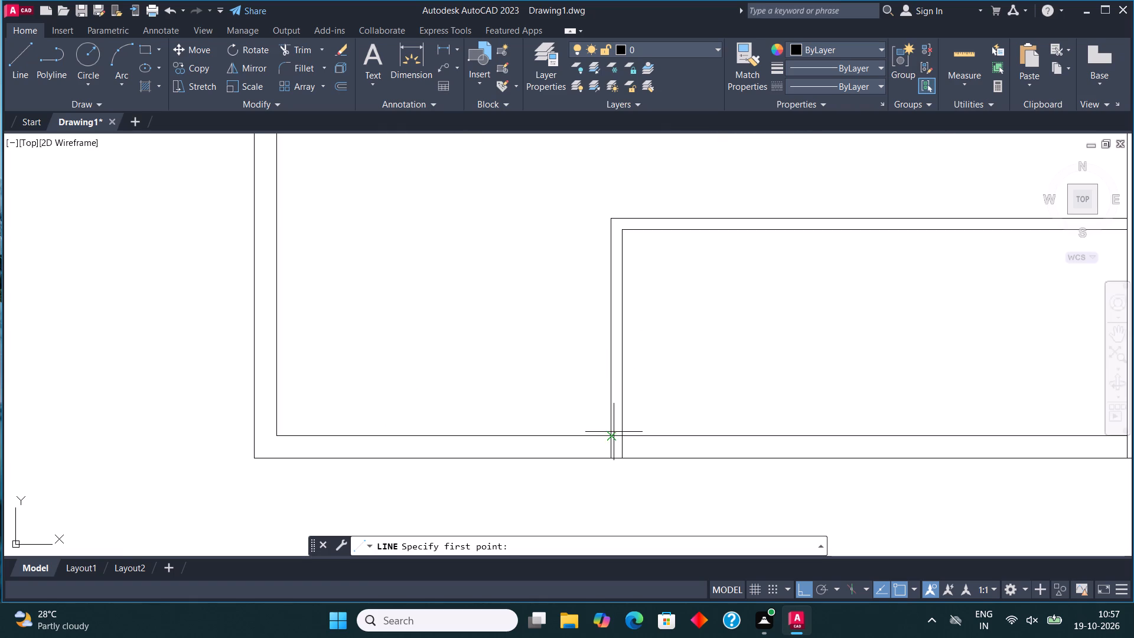
left_click(613, 436)
scroll(605, 188, "down", 1)
middle_click_drag(606, 188, 607, 291)
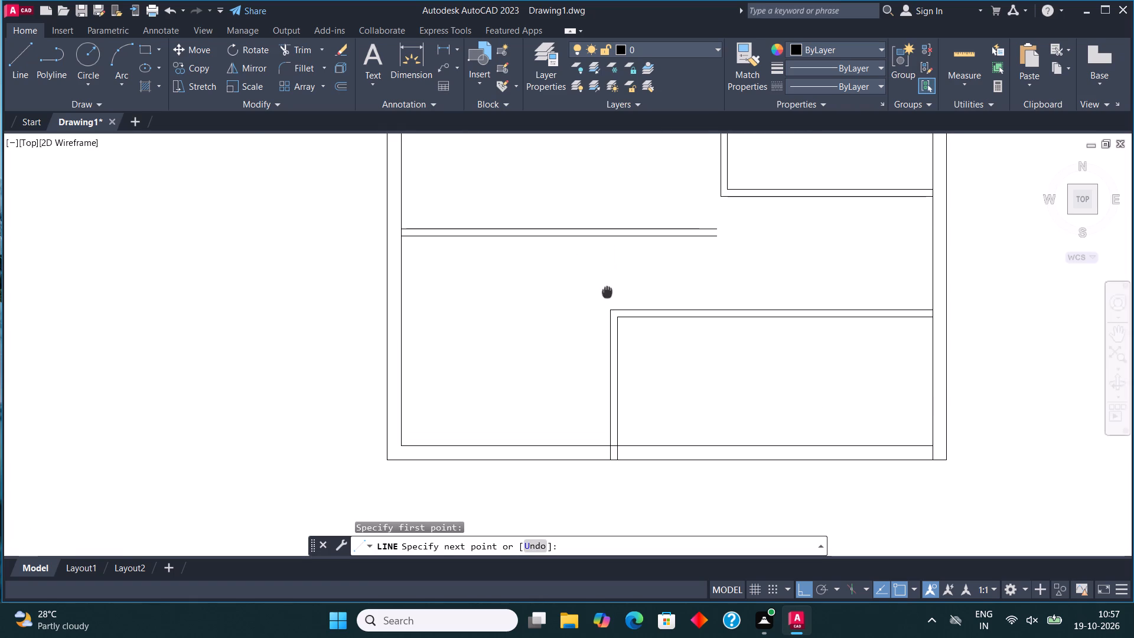
left_click(614, 241)
key("Escape")
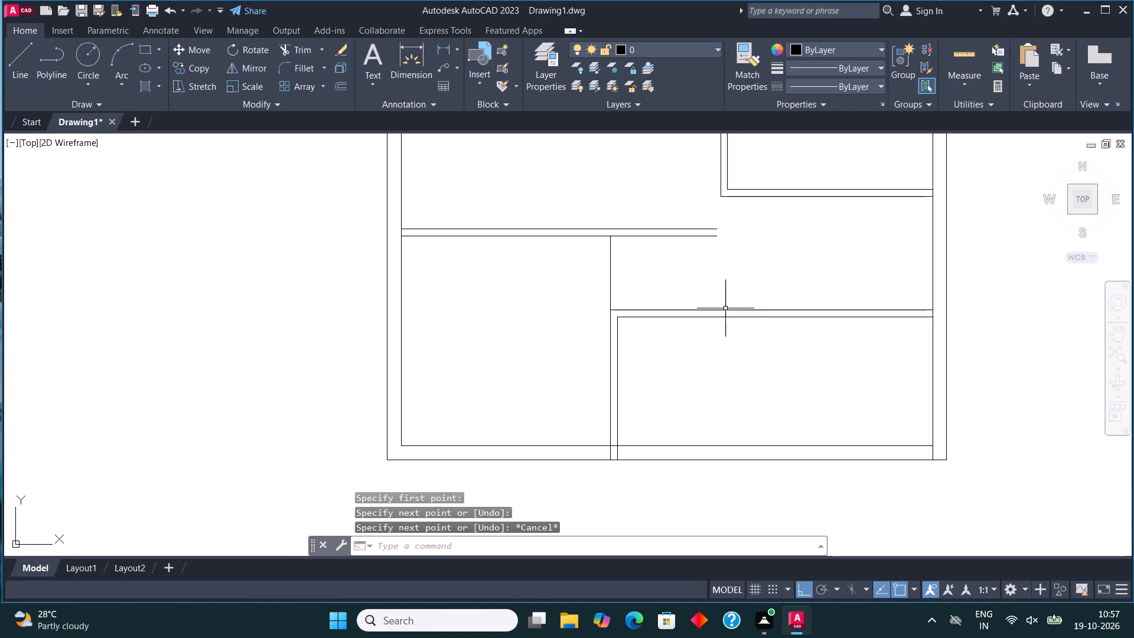
Offset the new vertical line 4.5" rightward to give the partition its thickness.
left_click_drag(649, 298, 641, 288)
left_click(598, 279)
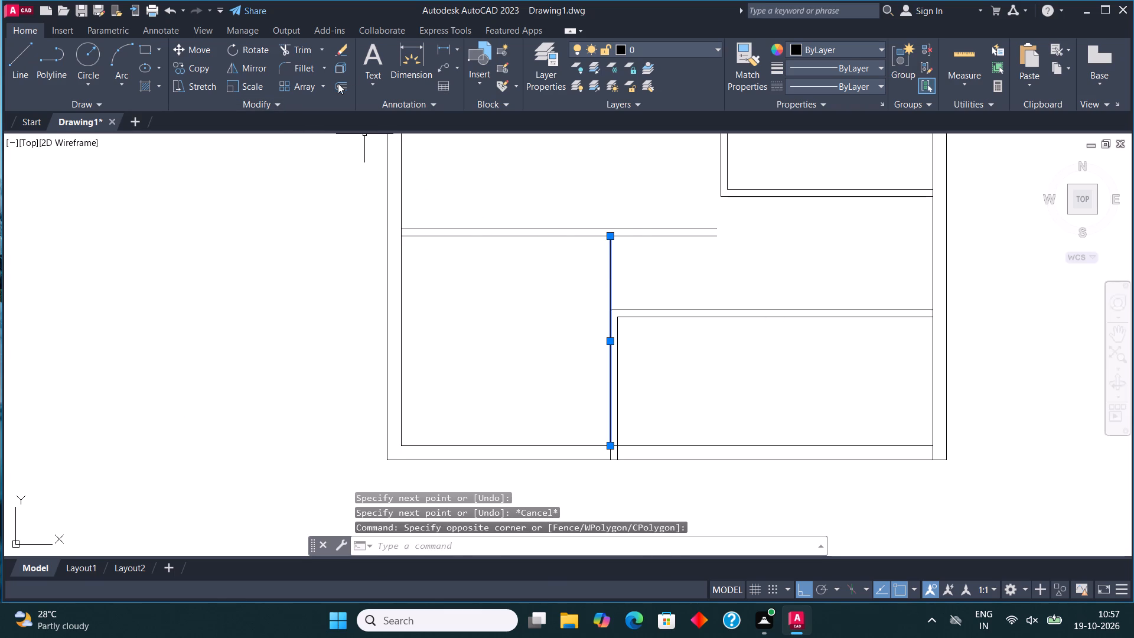
left_click(338, 83)
left_click(608, 277)
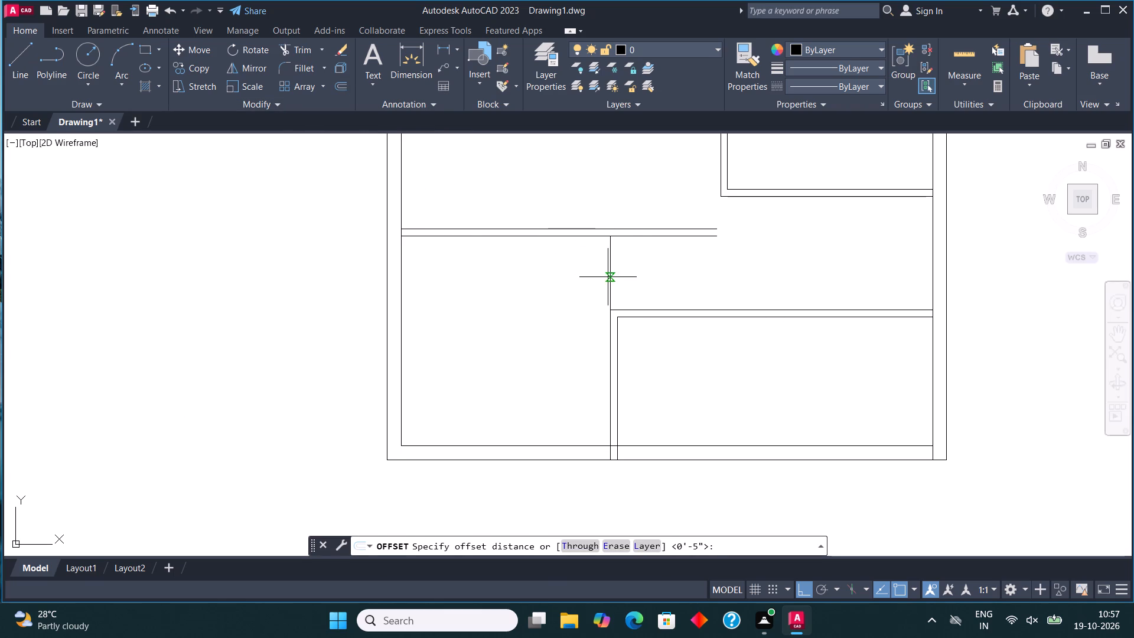
type("4.5\"")
key("Return")
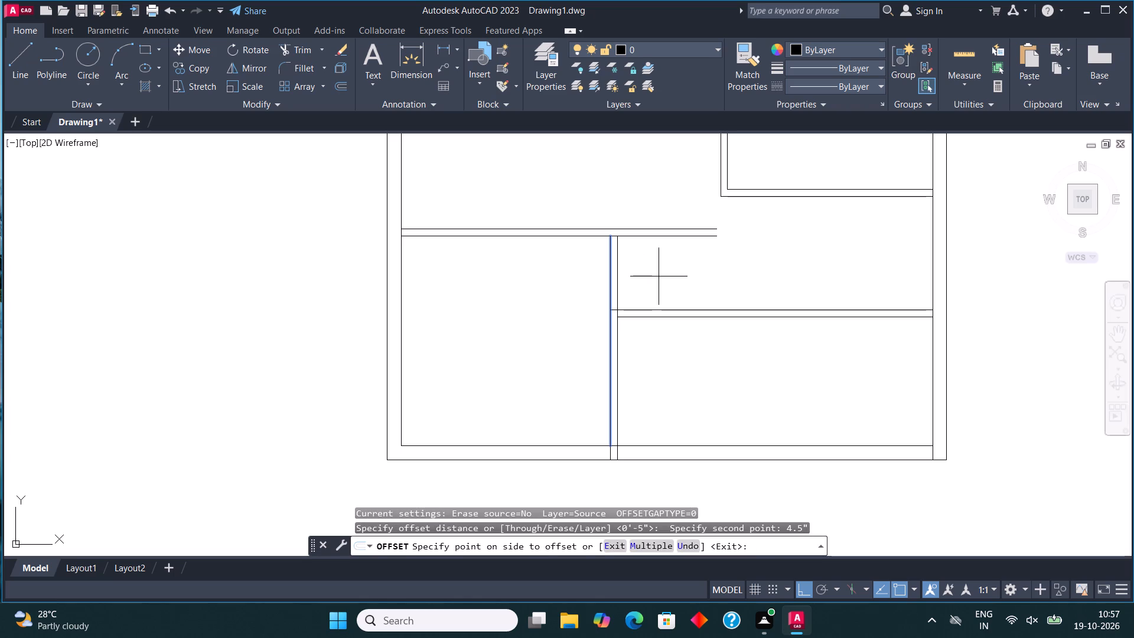
left_click(659, 276)
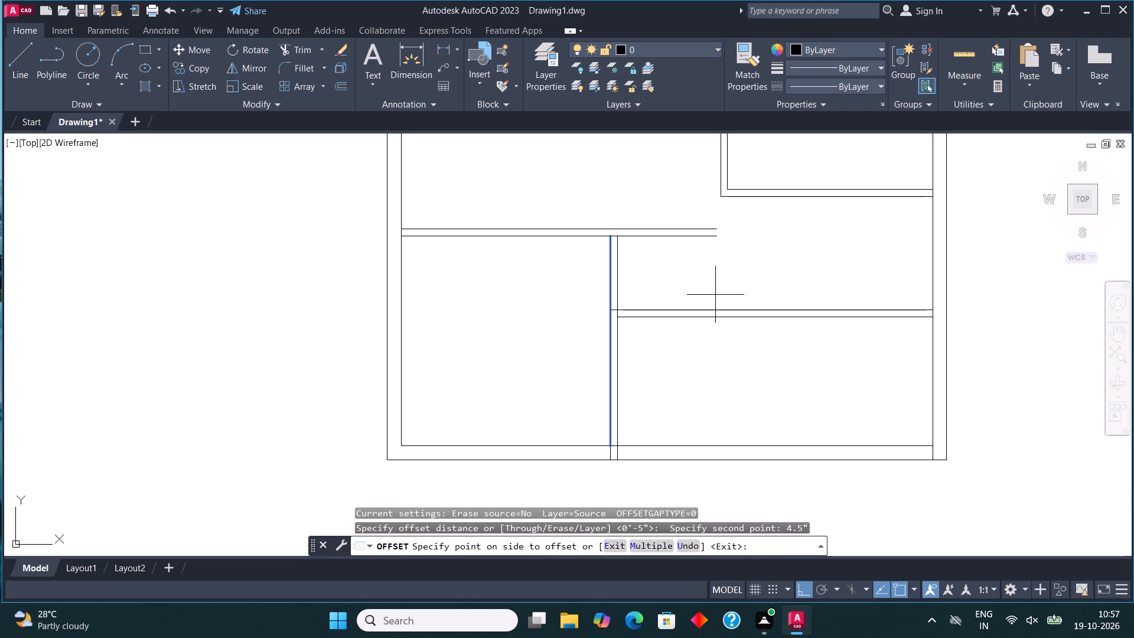
left_click(716, 294)
key("Escape")
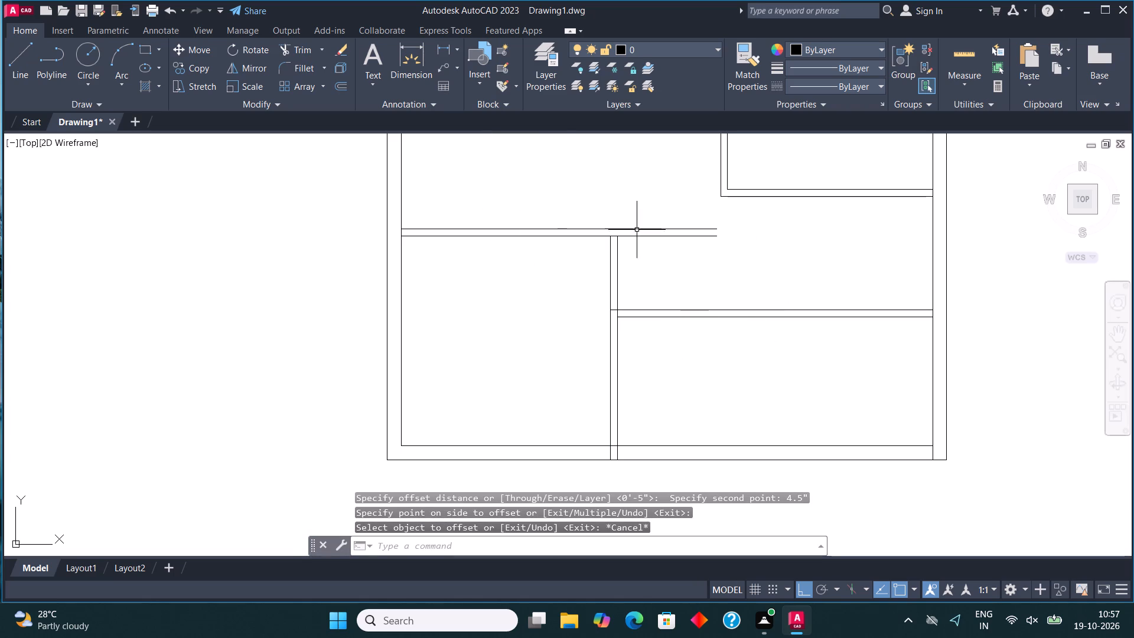
Fillet the horizontal partition's upper line with the vertical partition's right line to close the lower-left room's outer upper-right corner.
scroll(520, 214, "down", 1)
middle_click_drag(577, 203, 566, 206)
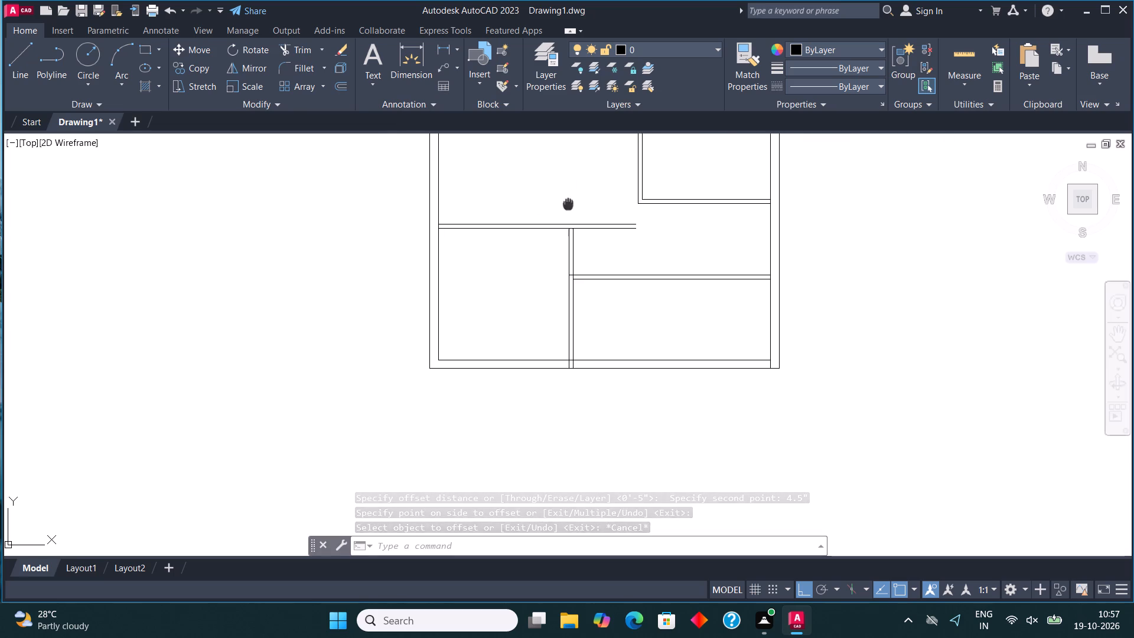
middle_click_drag(566, 206, 500, 259)
scroll(520, 282, "up", 2)
left_click(302, 61)
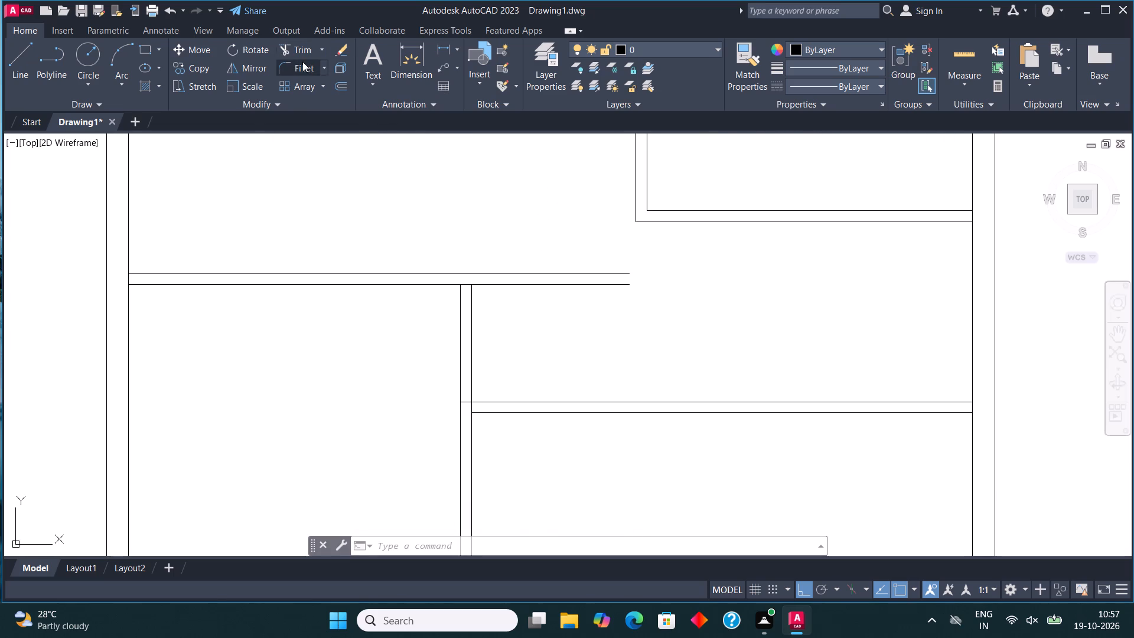
left_click(449, 271)
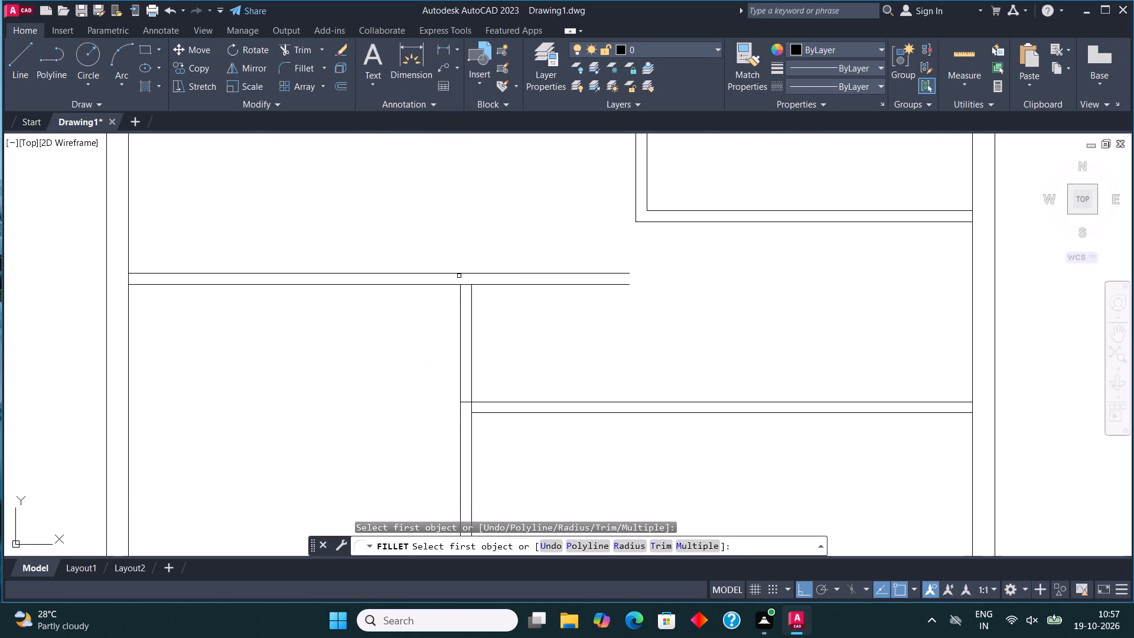
left_click(455, 269)
left_click(460, 275)
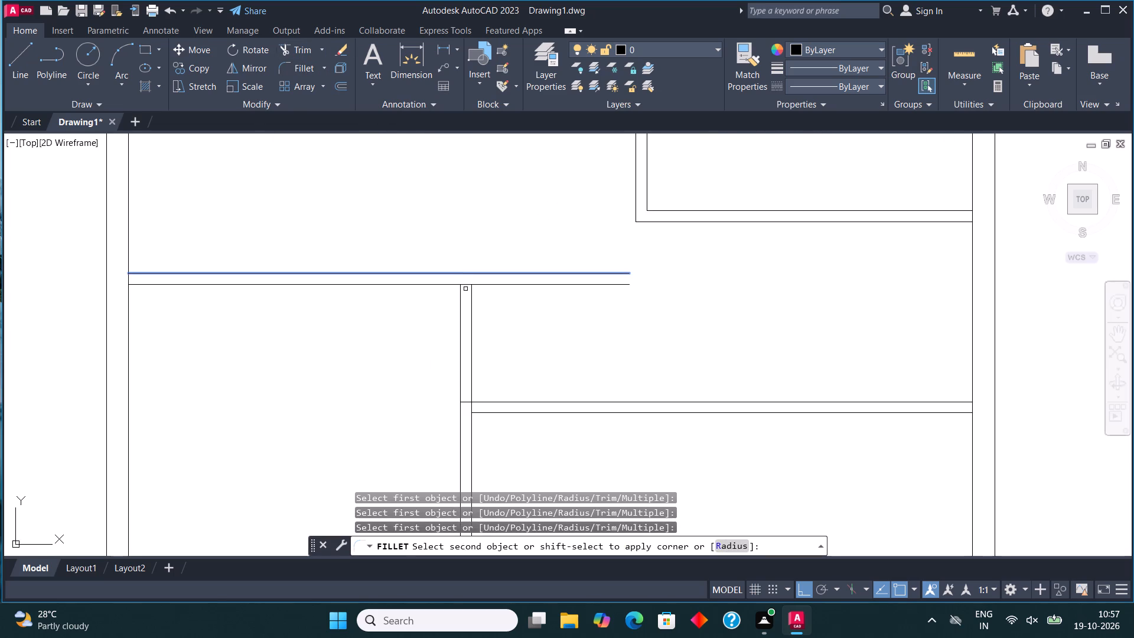
left_click(471, 310)
Trim the horizontal partition's lower line where it runs past the lower-left room's inner upper-right corner.
left_click(296, 47)
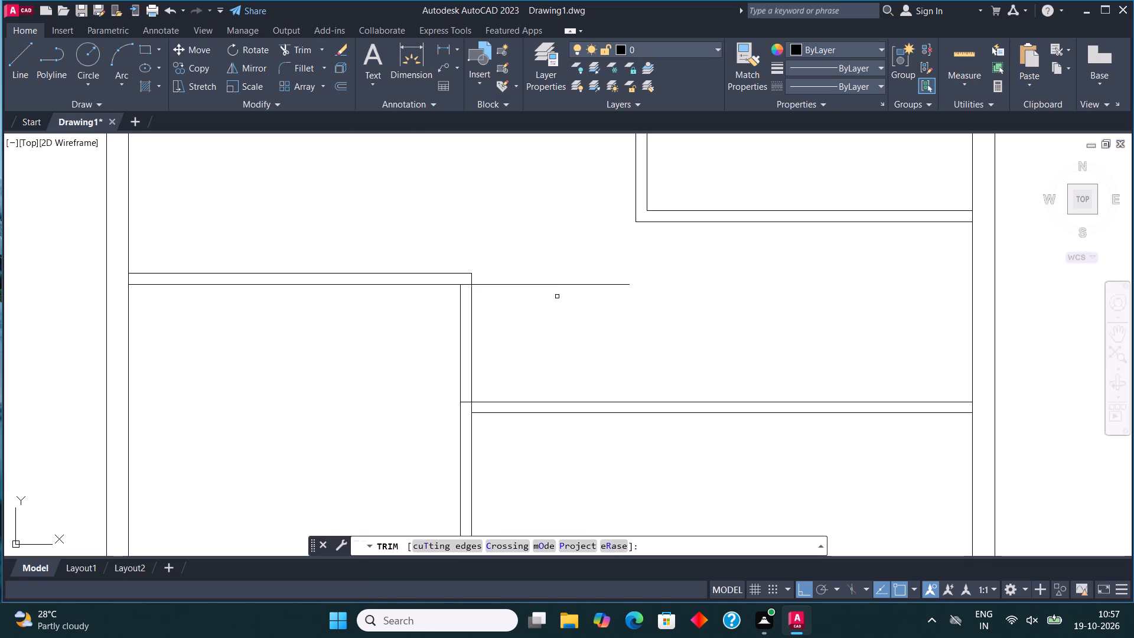
left_click_drag(557, 297, 544, 223)
left_click(468, 285)
Trim the line pieces crossing inside the junction of the vertical partition and the lower-right room's top partition.
scroll(494, 243, "down", 1)
scroll(487, 327, "up", 3)
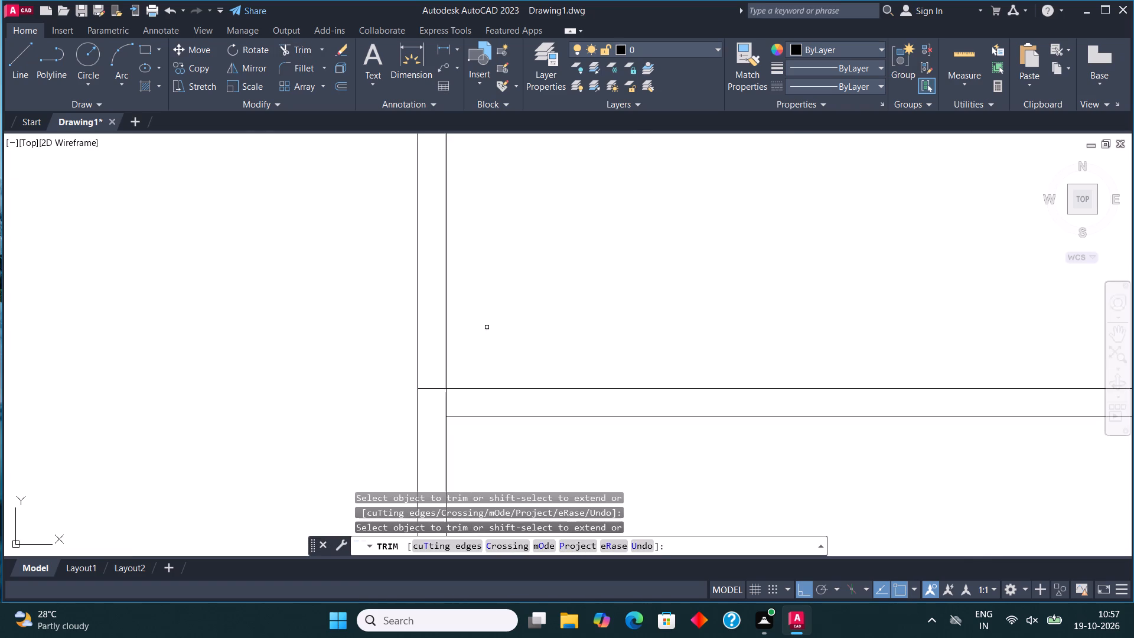
left_click_drag(441, 399, 439, 377)
left_click_drag(439, 395, 465, 399)
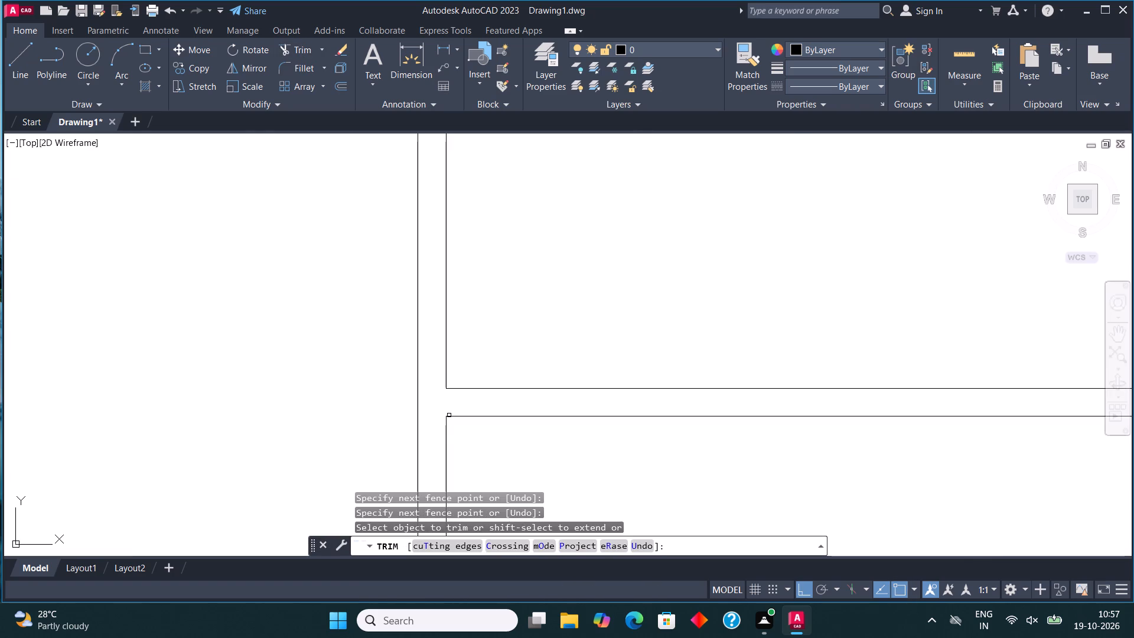
scroll(430, 307, "down", 4)
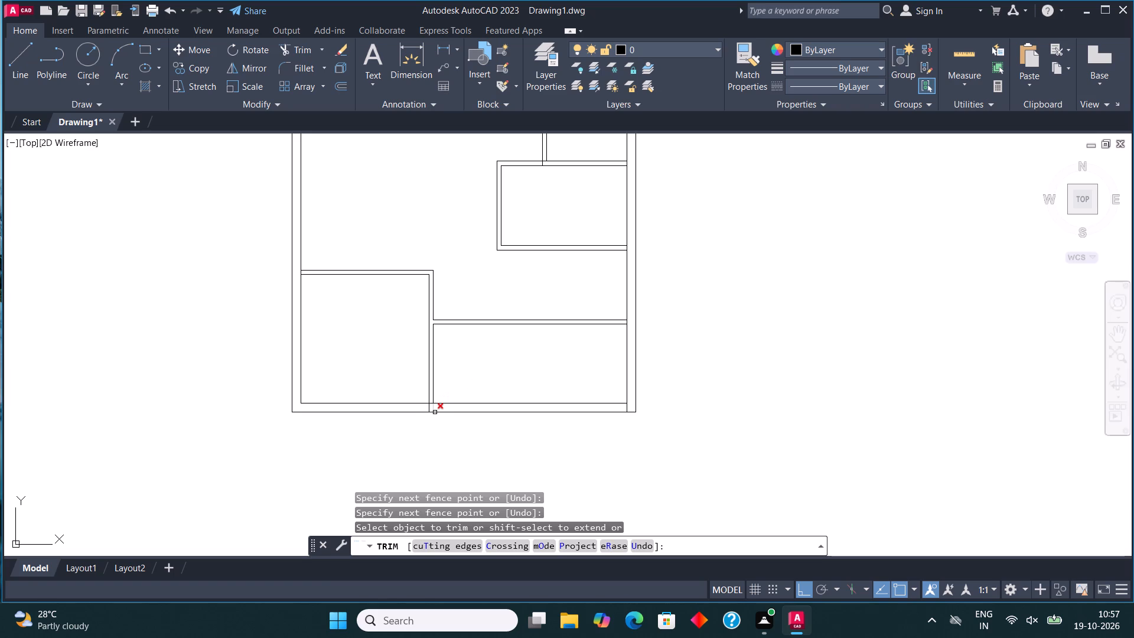
scroll(435, 412, "up", 1)
scroll(435, 412, "down", 1)
middle_click_drag(452, 424, 523, 461)
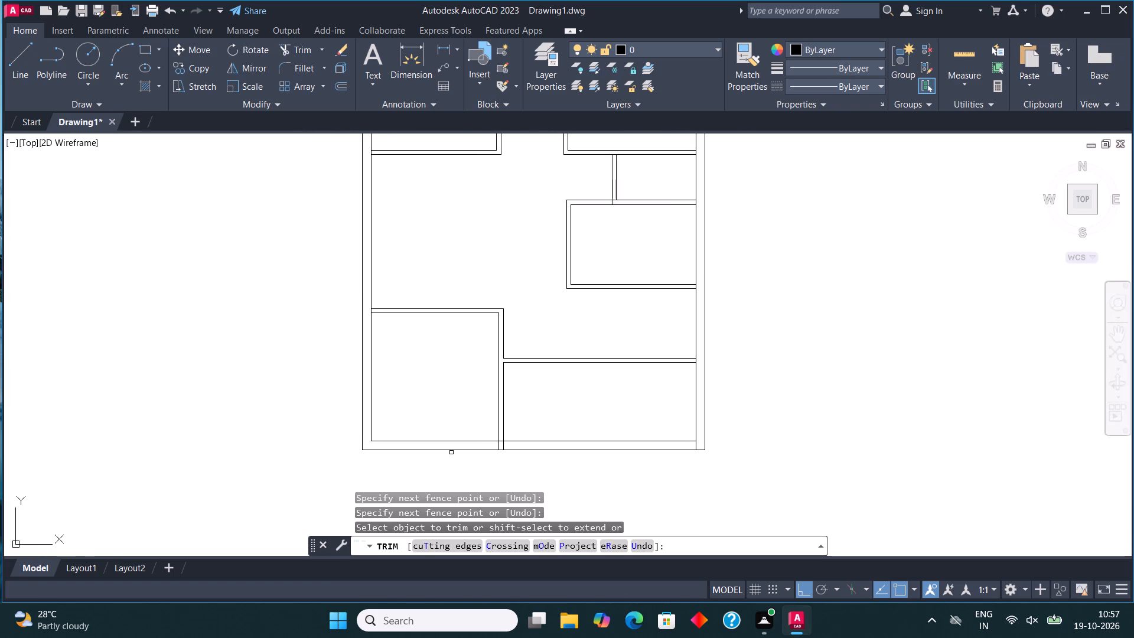
scroll(442, 422, "down", 1)
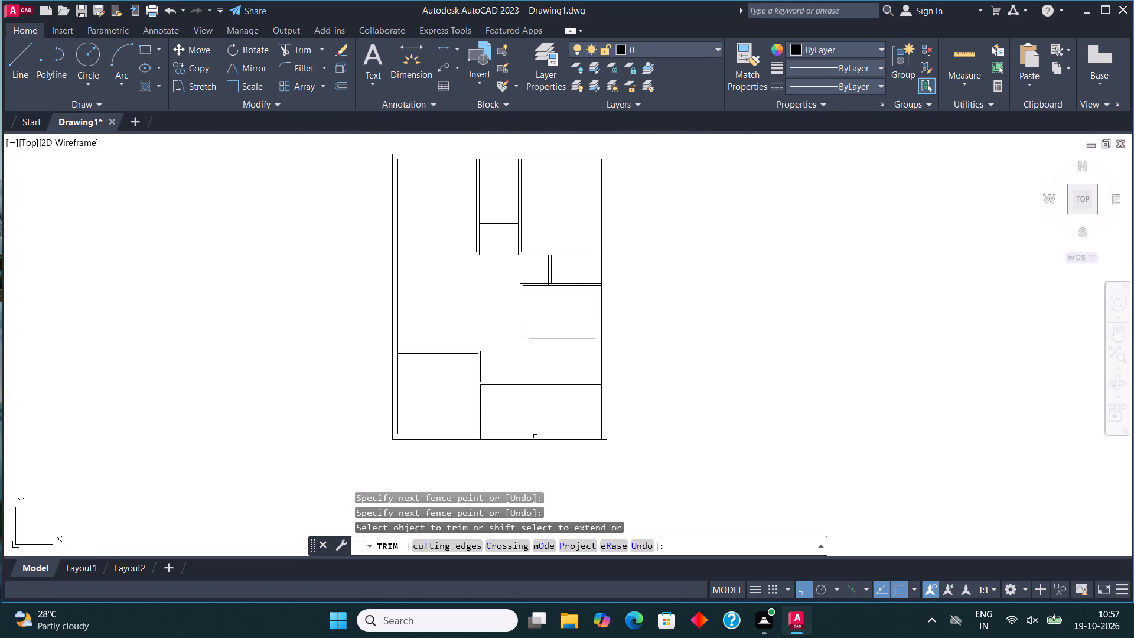
scroll(535, 437, "up", 1)
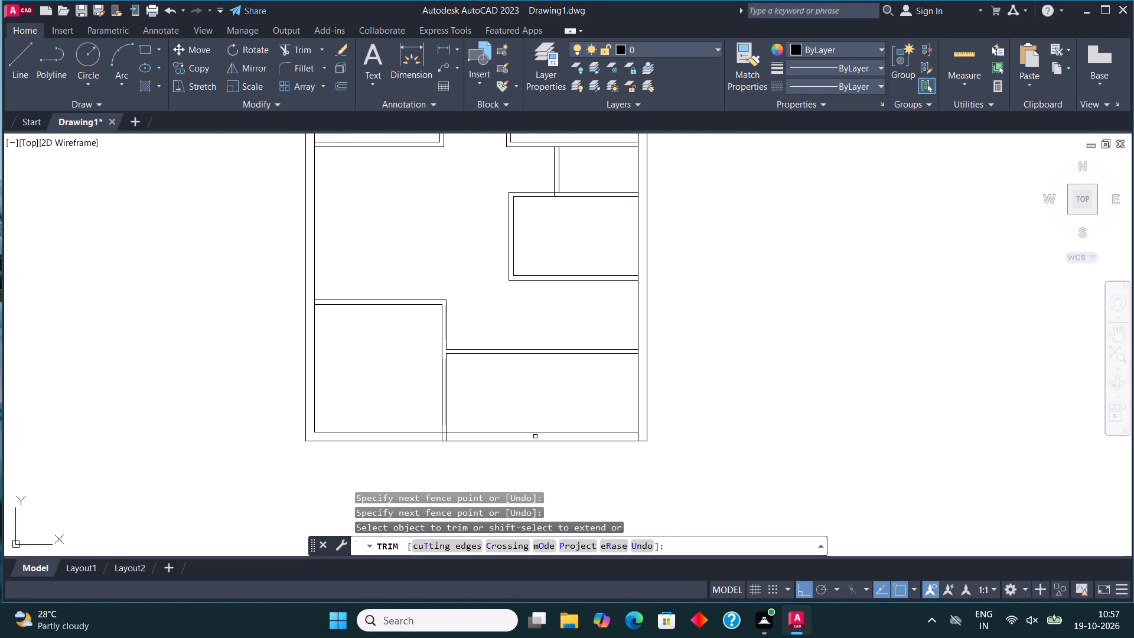
key("Escape")
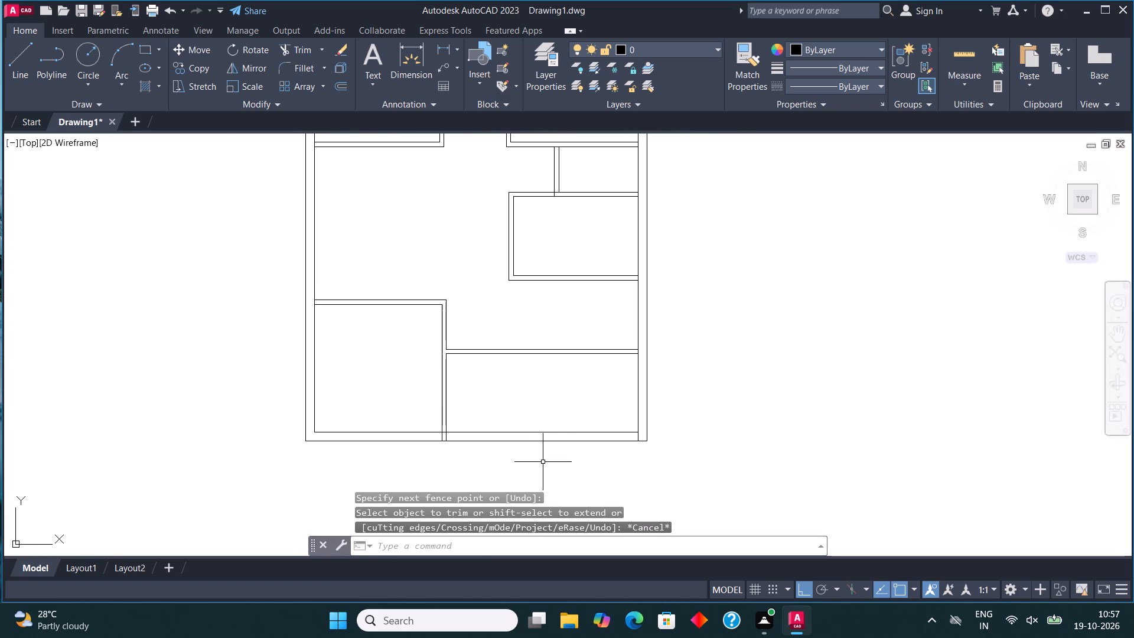
Draw lines from the vertical partition's lower end 9" below the bottom wall, across to the right wall's outer face and up to its corner.
scroll(495, 385, "down", 1)
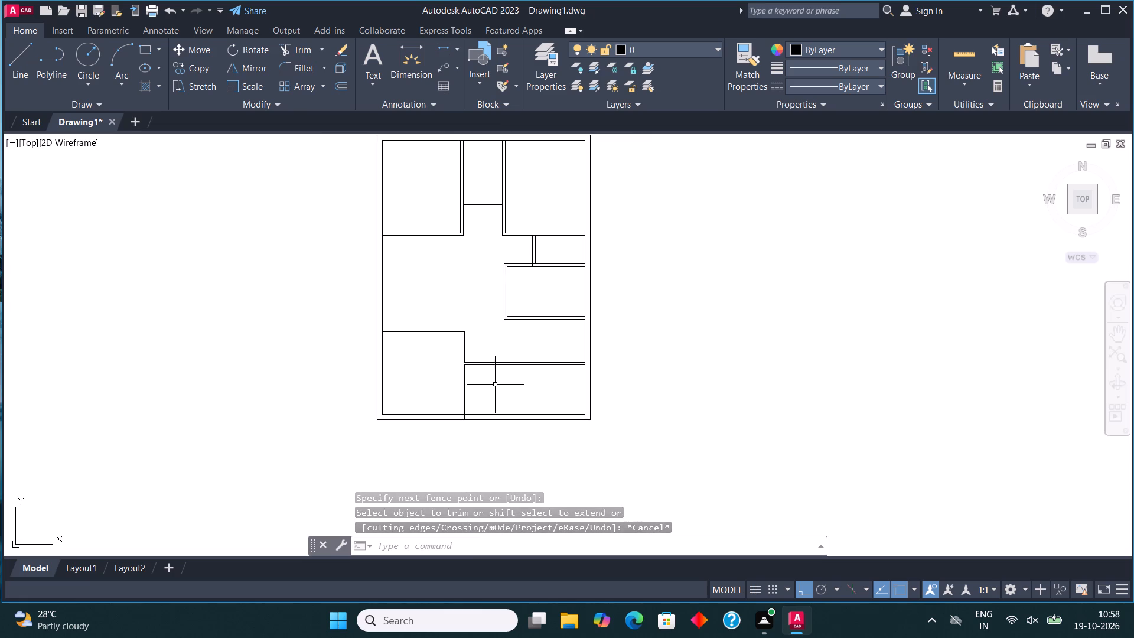
middle_click_drag(511, 295, 543, 336)
scroll(551, 491, "up", 3)
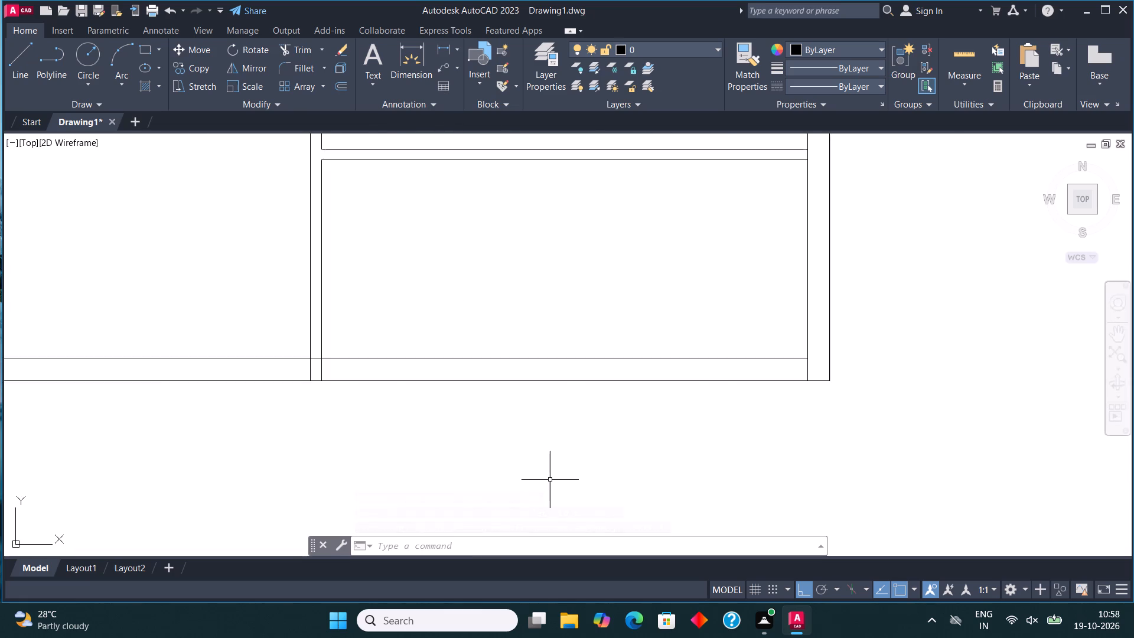
scroll(550, 480, "up", 1)
scroll(510, 381, "down", 1)
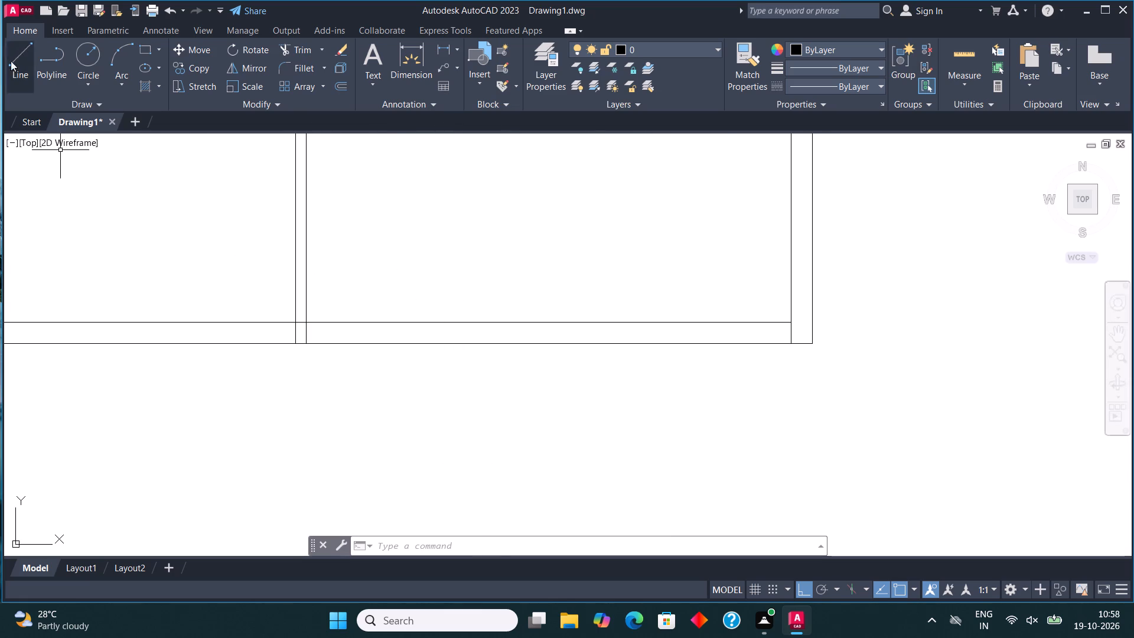
left_click(14, 66)
left_click(307, 346)
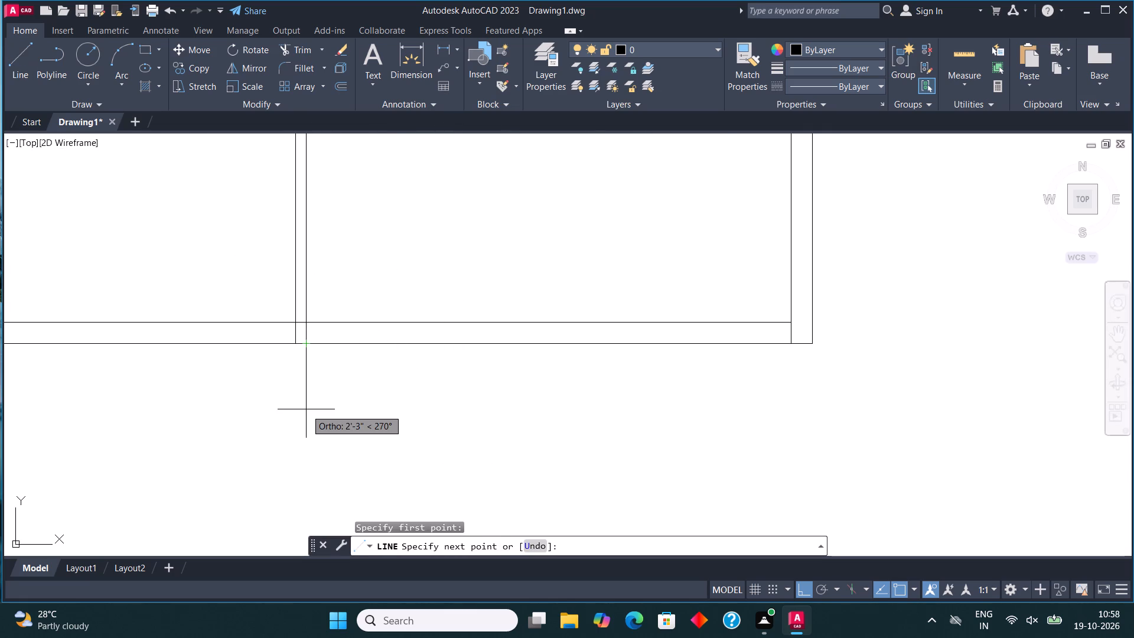
type("9\"")
key("Return")
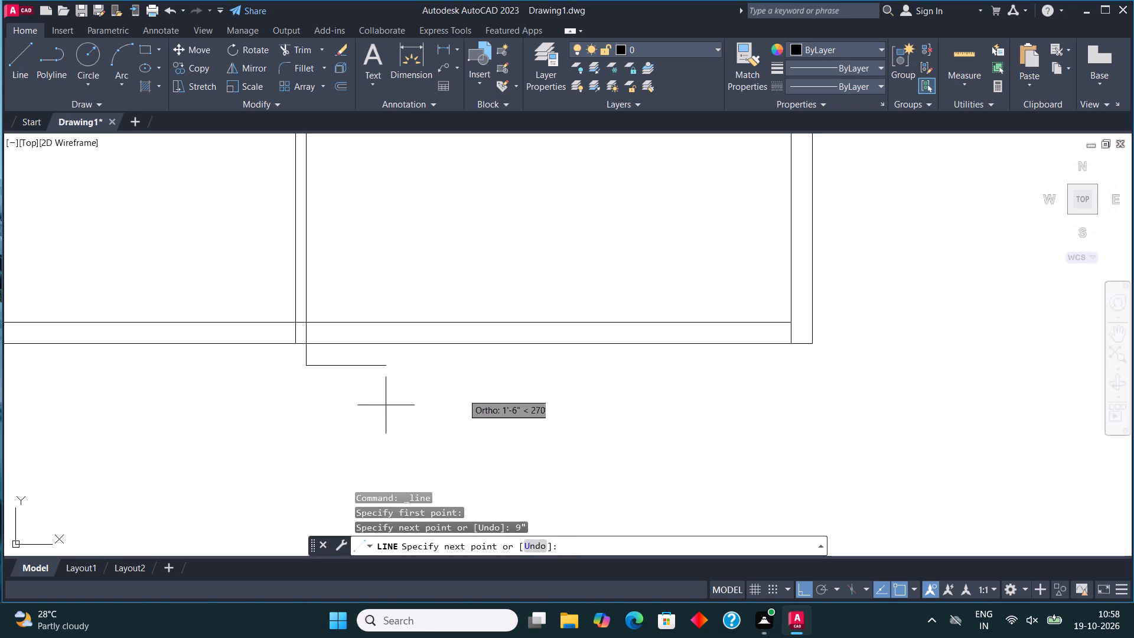
left_click(814, 361)
left_click(810, 317)
Draw a line extending the right wall's inner face down to the new bottom line.
left_click(8, 54)
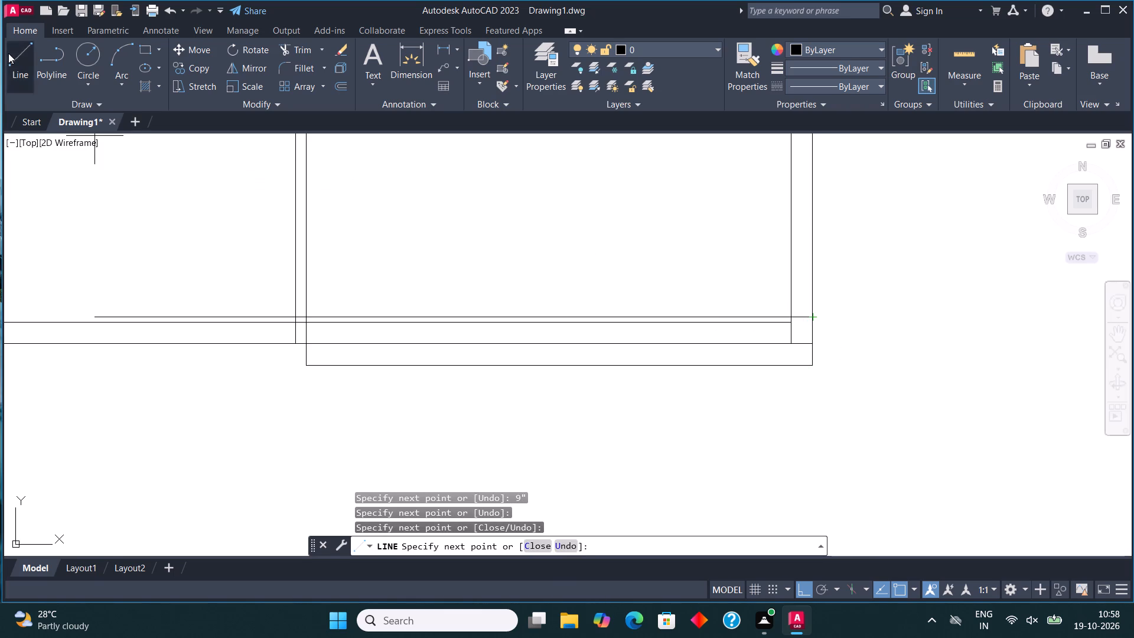
left_click(790, 342)
left_click(794, 371)
key("Escape")
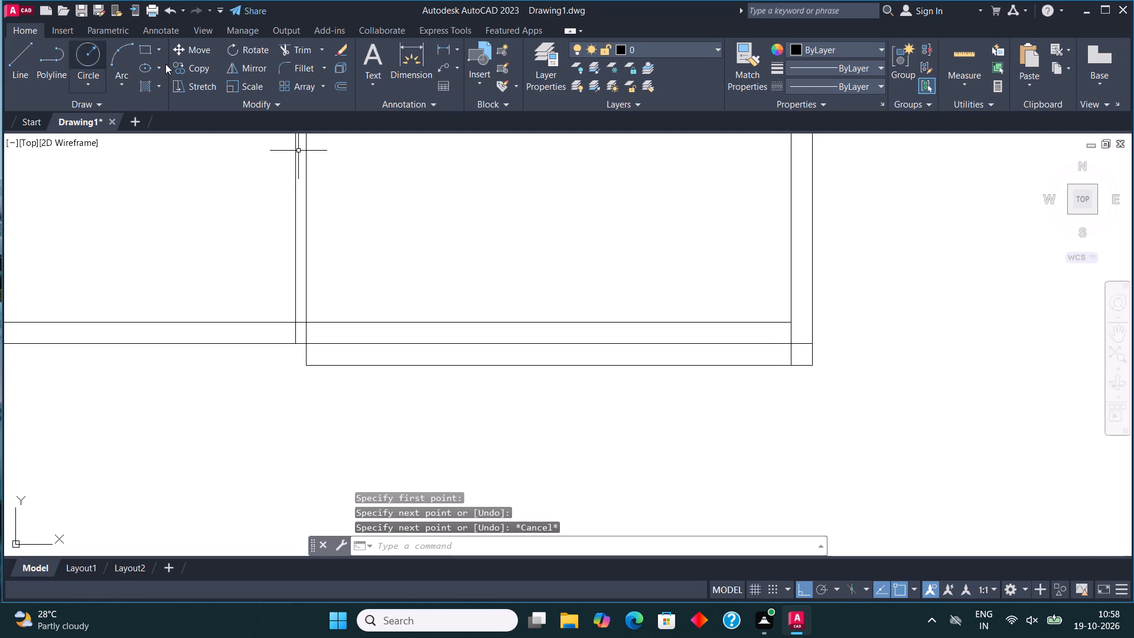
Trim the old bottom wall line where it crosses between the right wall's two faces.
left_click(285, 50)
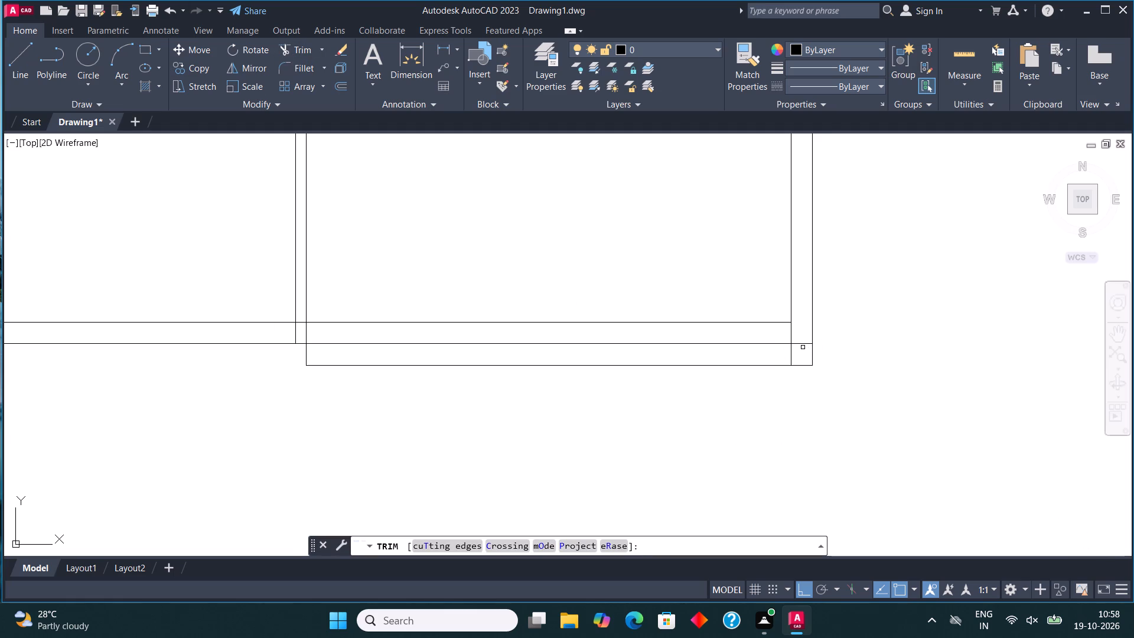
left_click(803, 347)
left_click(800, 294)
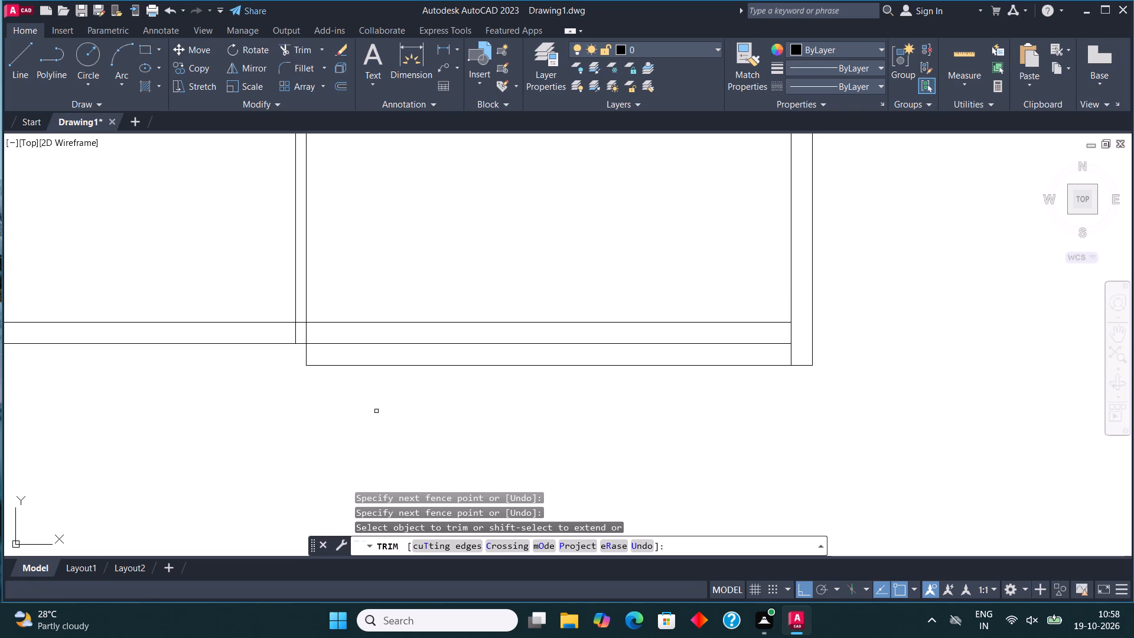
scroll(448, 429, "down", 1)
key("Escape")
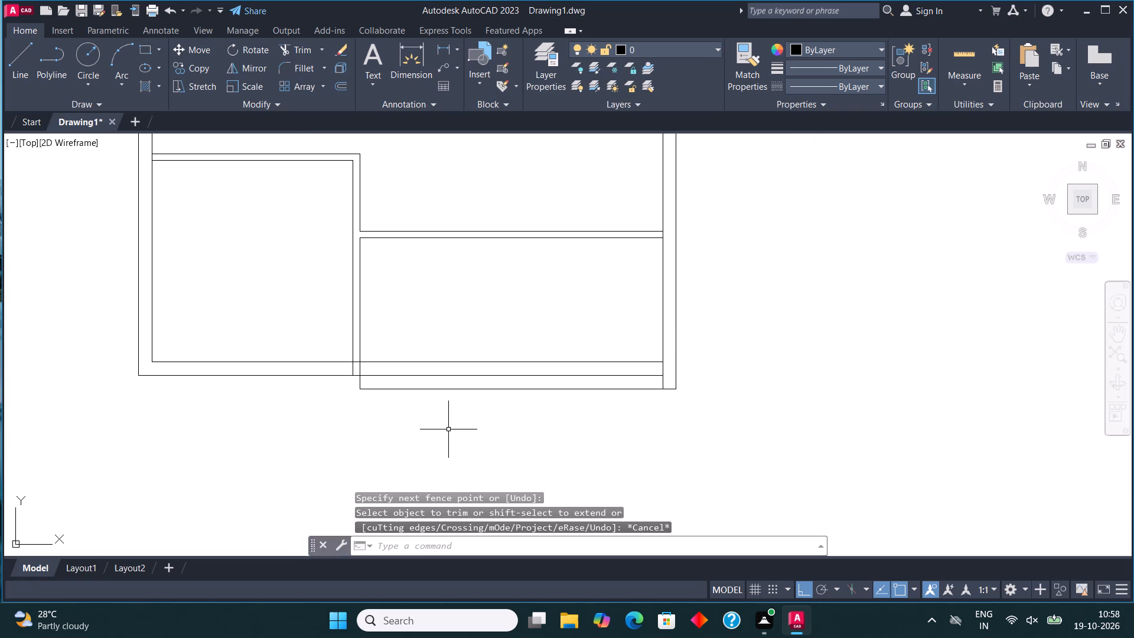
Trim the vertical partition's left line where it runs through the thickness of the bottom outer wall.
scroll(529, 419, "down", 1)
scroll(422, 383, "up", 1)
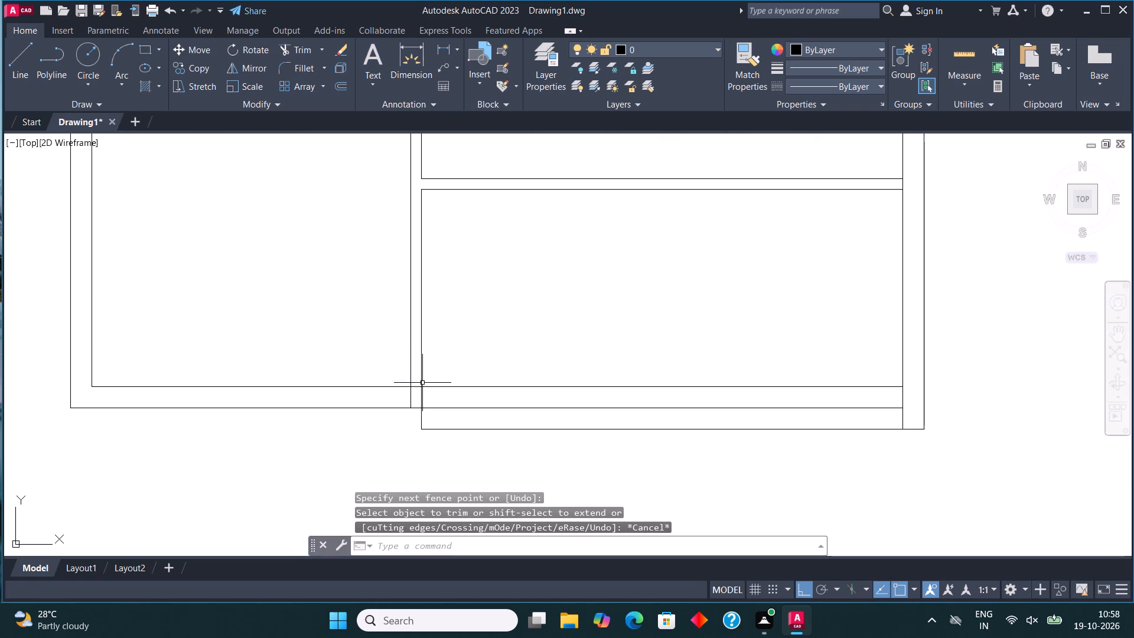
scroll(422, 383, "up", 2)
left_click(299, 47)
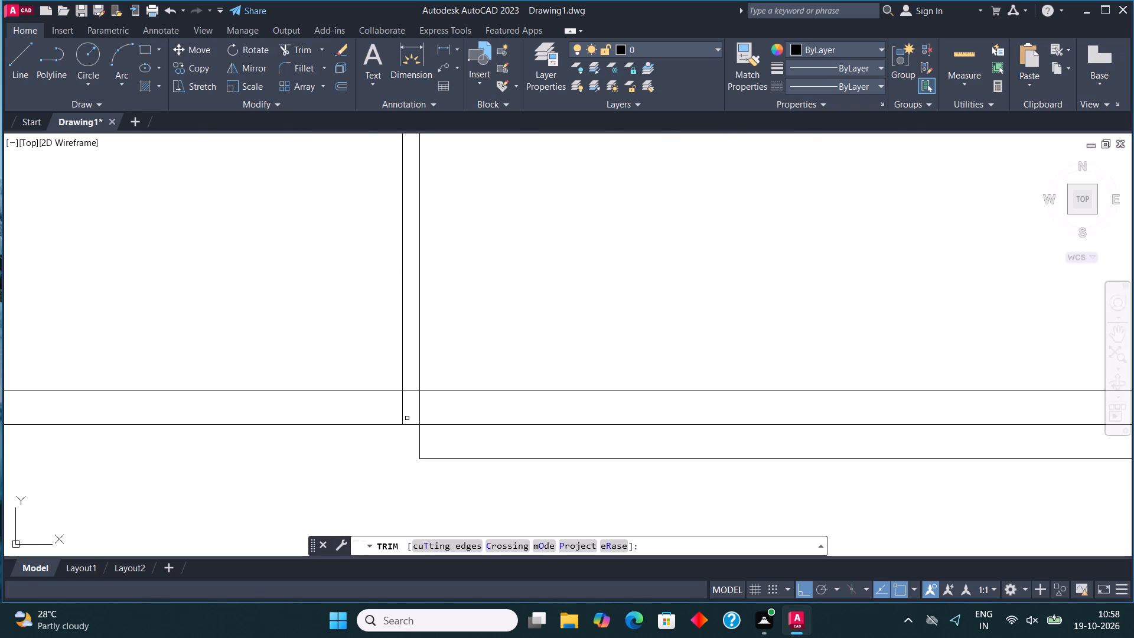
left_click(405, 415)
left_click(381, 400)
scroll(605, 422, "down", 2)
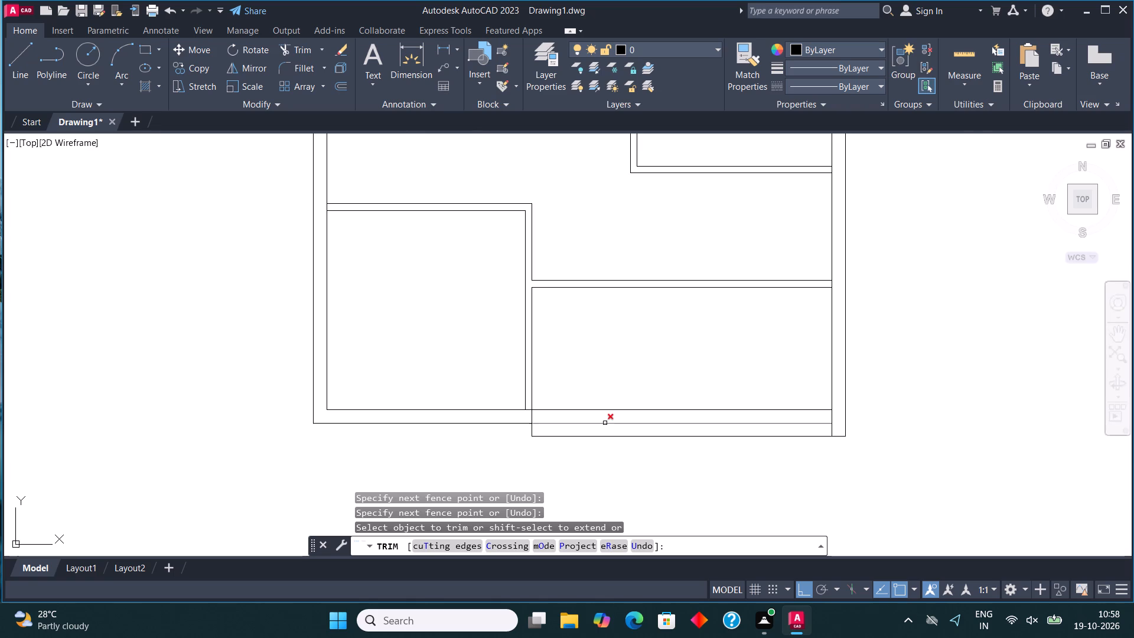
key("Escape")
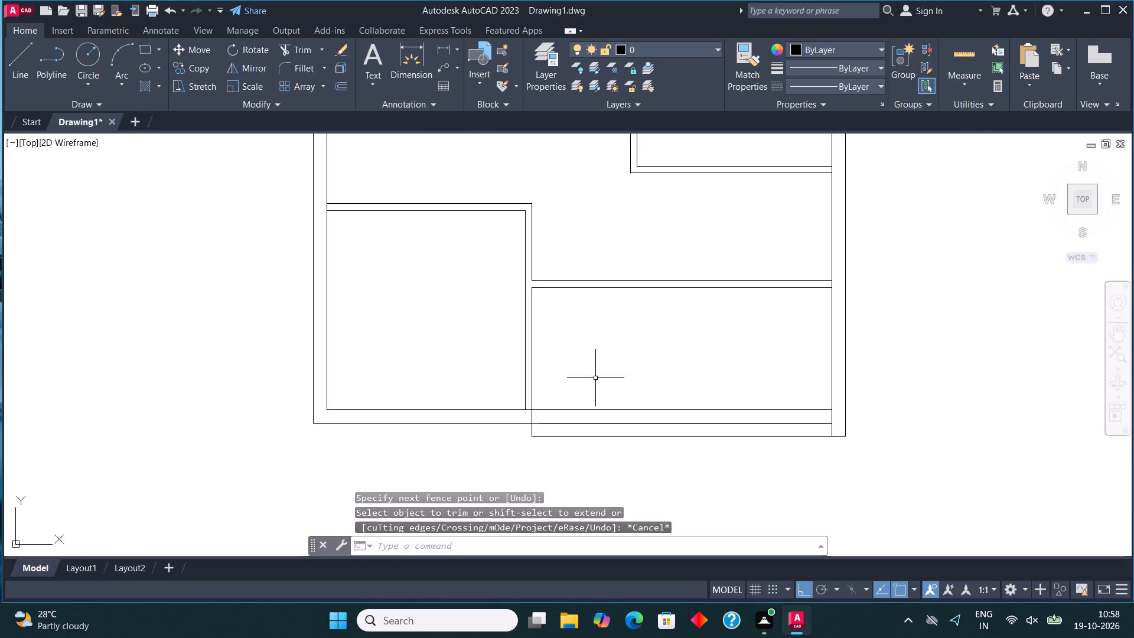
Draw a window rectangle across the thickness of the left outer wall, beside the upper-left room.
scroll(595, 398, "down", 2)
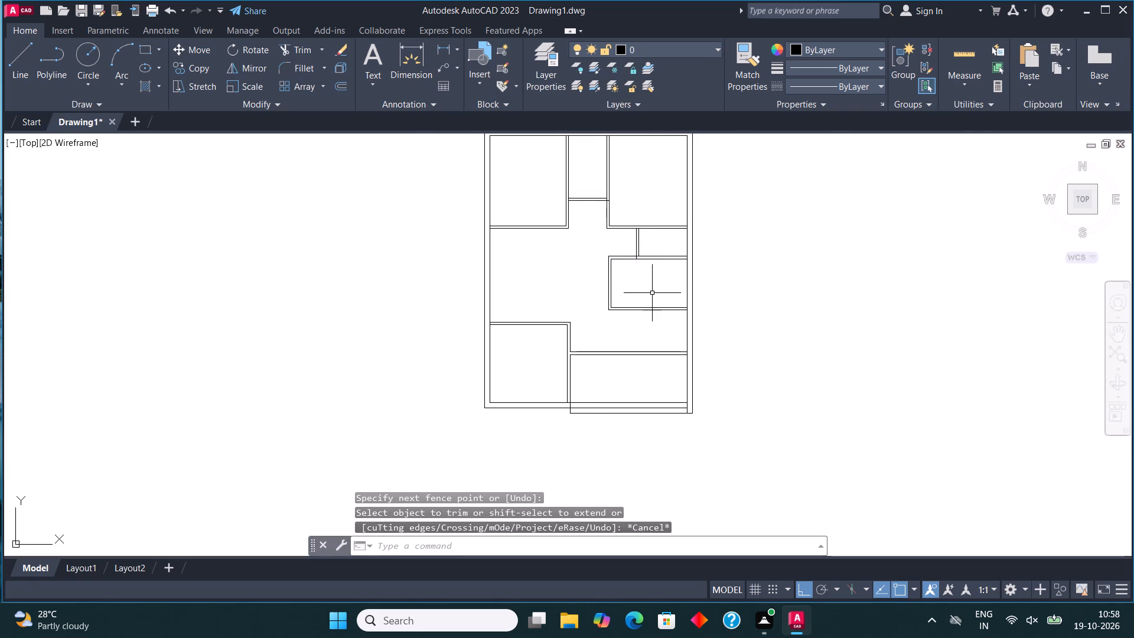
middle_click_drag(653, 295, 676, 416)
scroll(567, 265, "up", 1)
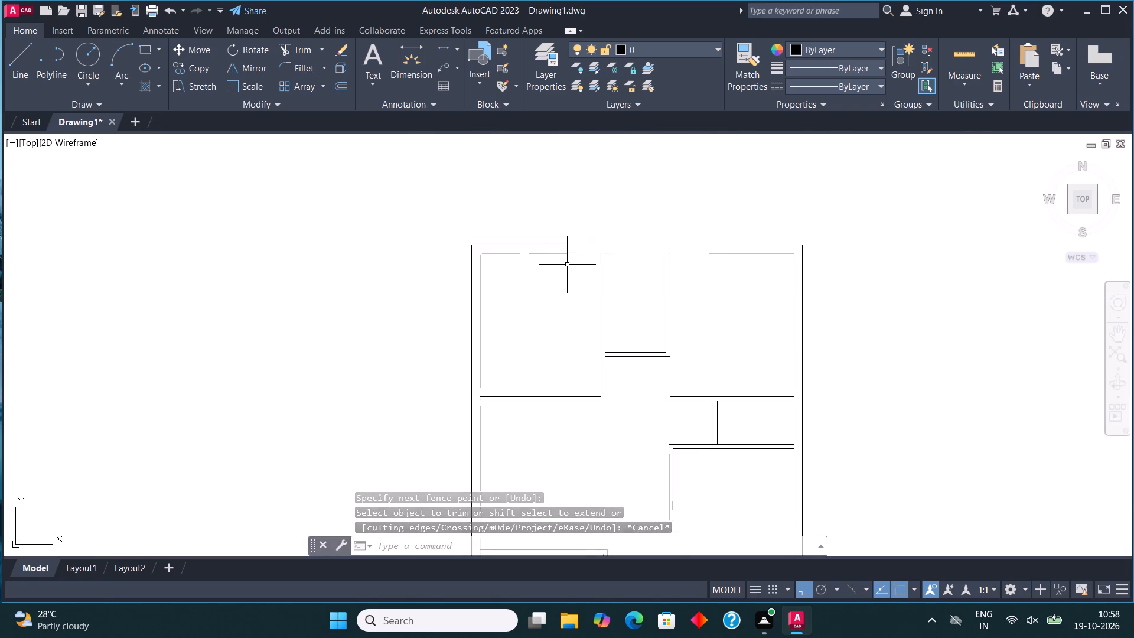
middle_click_drag(567, 265, 550, 281)
scroll(487, 333, "up", 2)
middle_click_drag(487, 333, 512, 288)
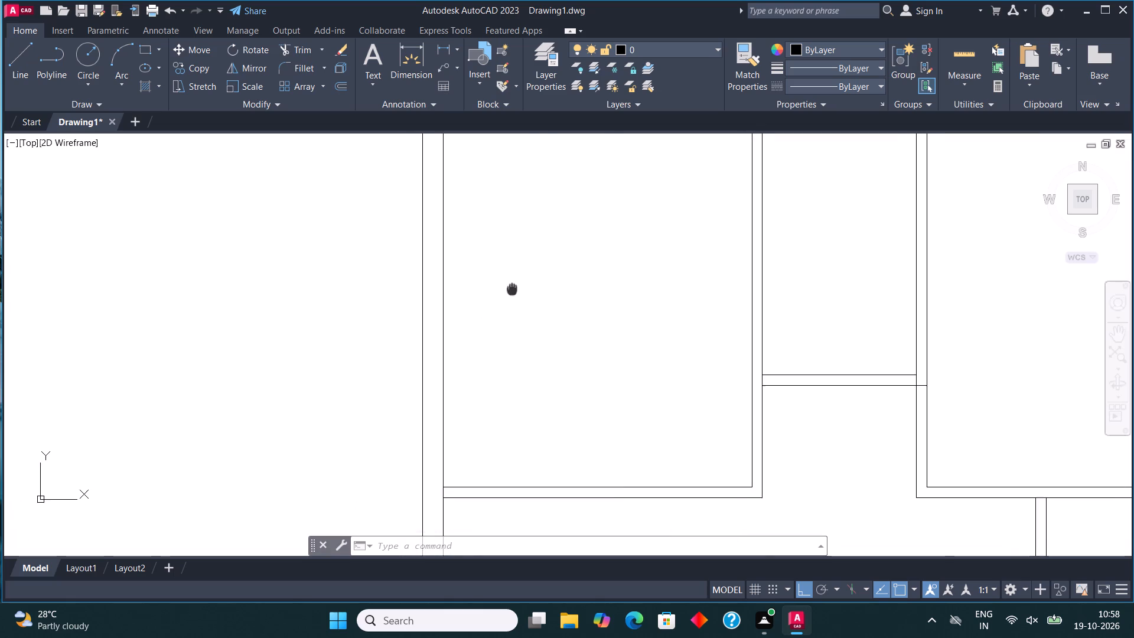
middle_click_drag(512, 288, 516, 307)
scroll(513, 311, "down", 1)
left_click(145, 46)
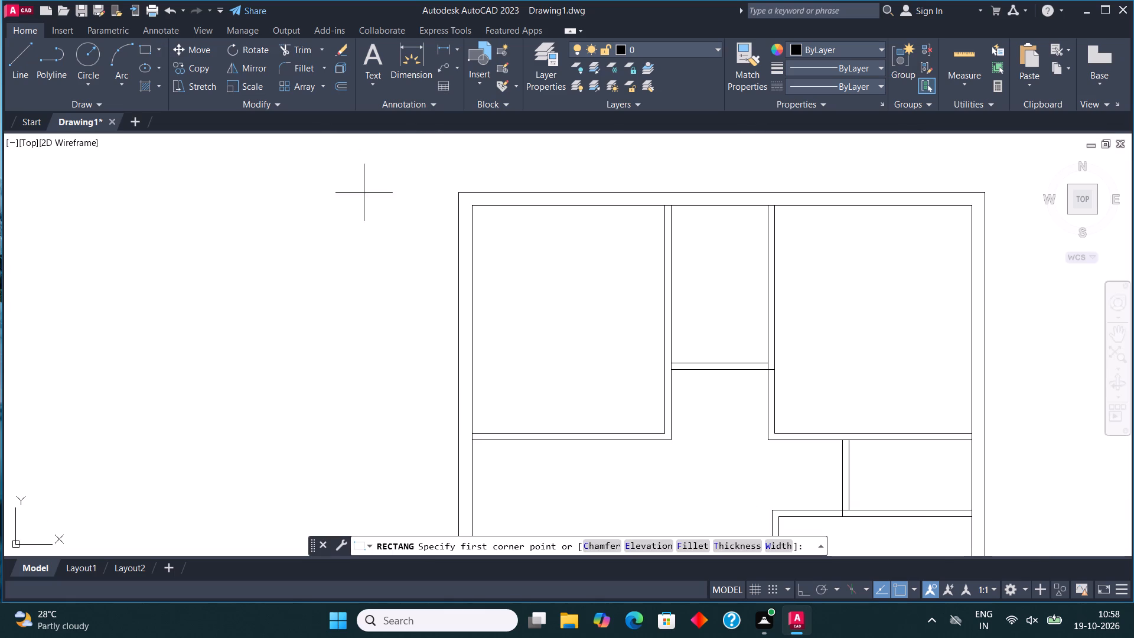
left_click(472, 269)
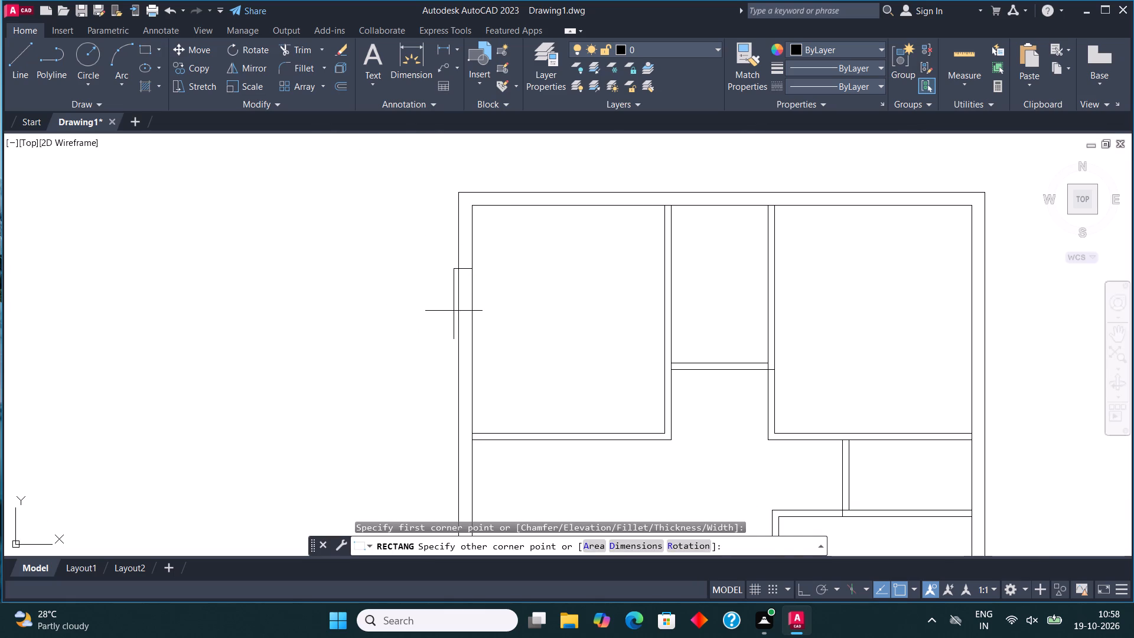
left_click(457, 396)
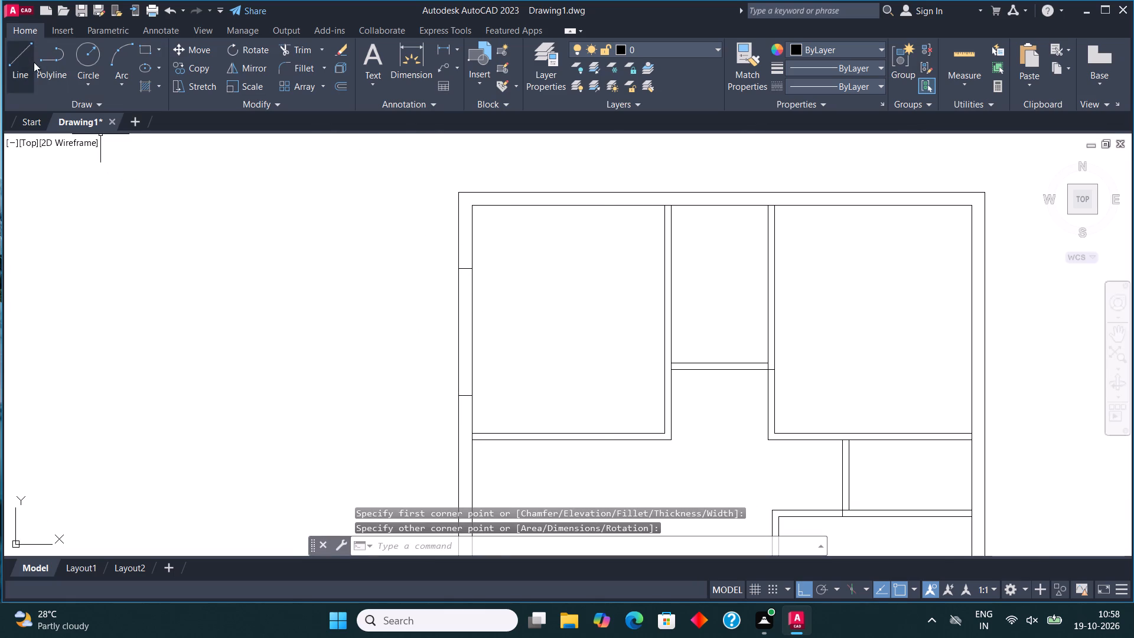
Draw the window's centre line between the midpoints of the rectangle's two short sides.
left_click(25, 56)
left_click(465, 396)
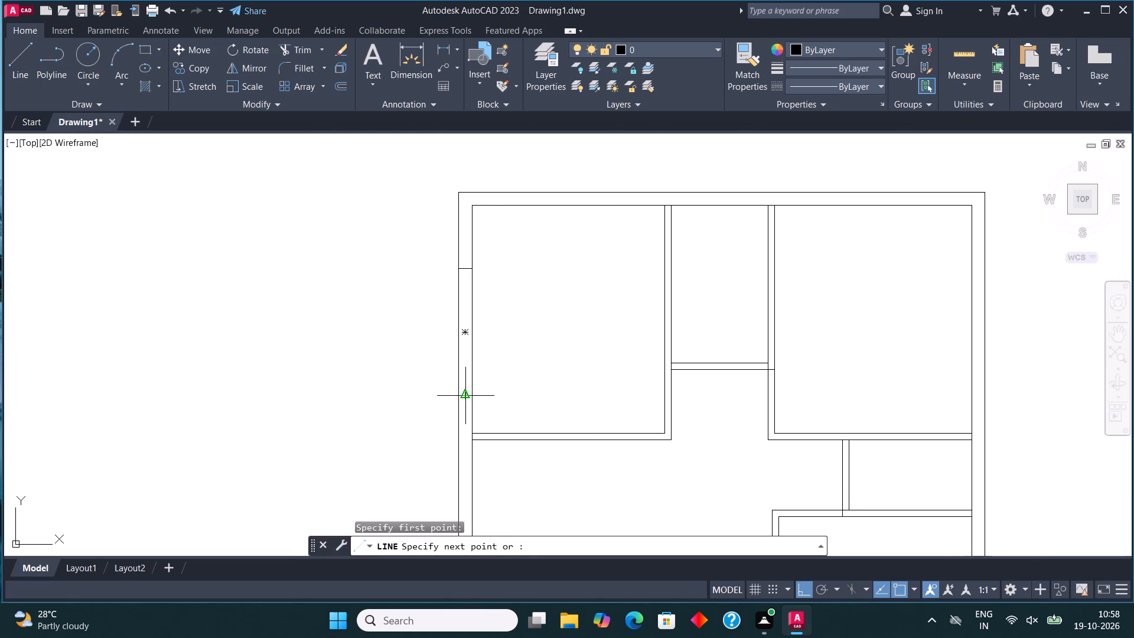
left_click(466, 268)
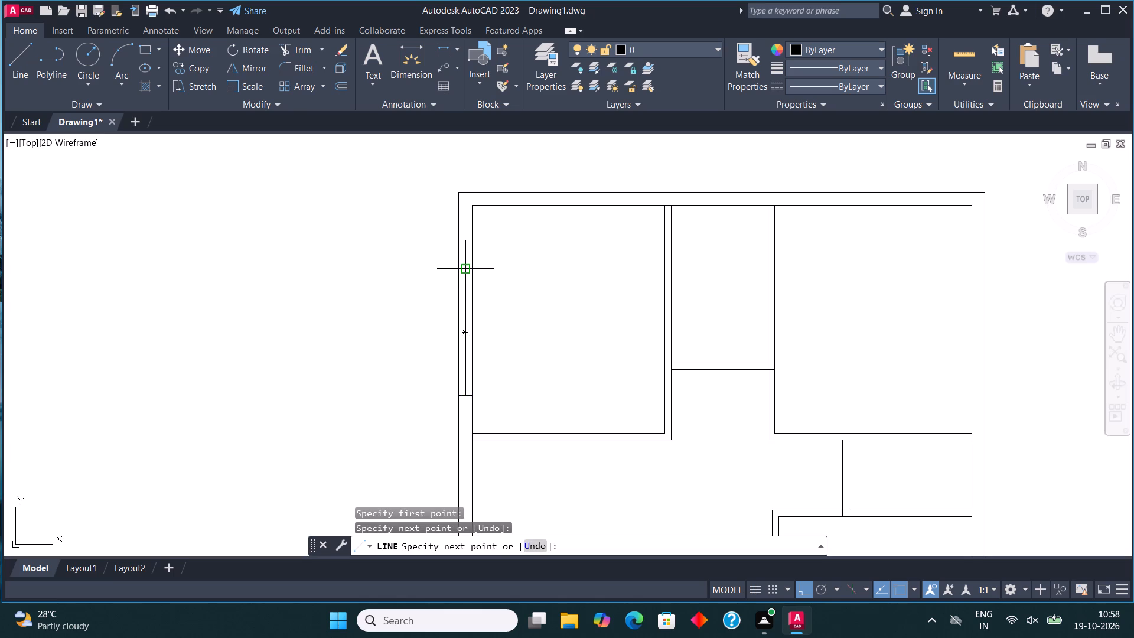
key("Escape")
Copy the window rectangle and its centre line horizontally into the right outer wall beside the upper-right room.
scroll(471, 291, "down", 1)
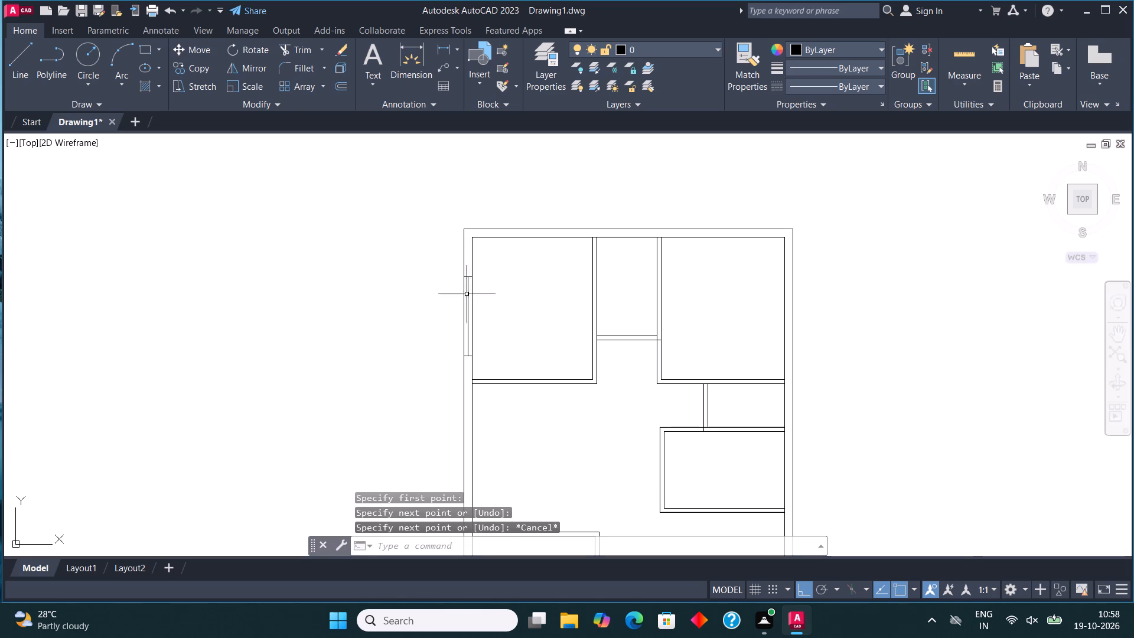
left_click(450, 360)
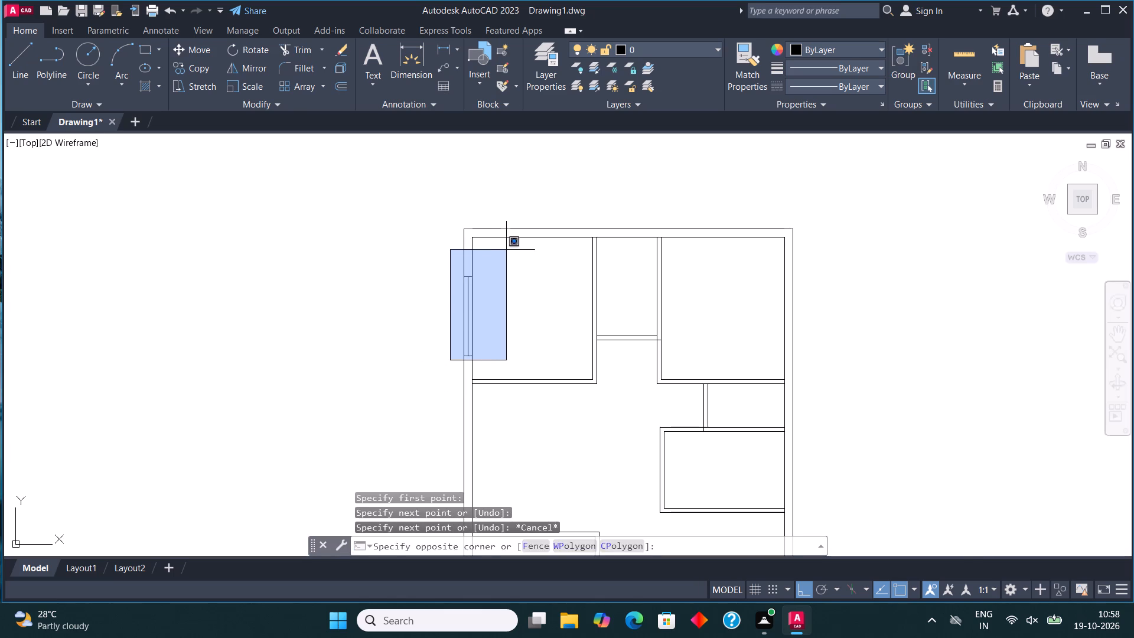
left_click(506, 250)
left_click(198, 61)
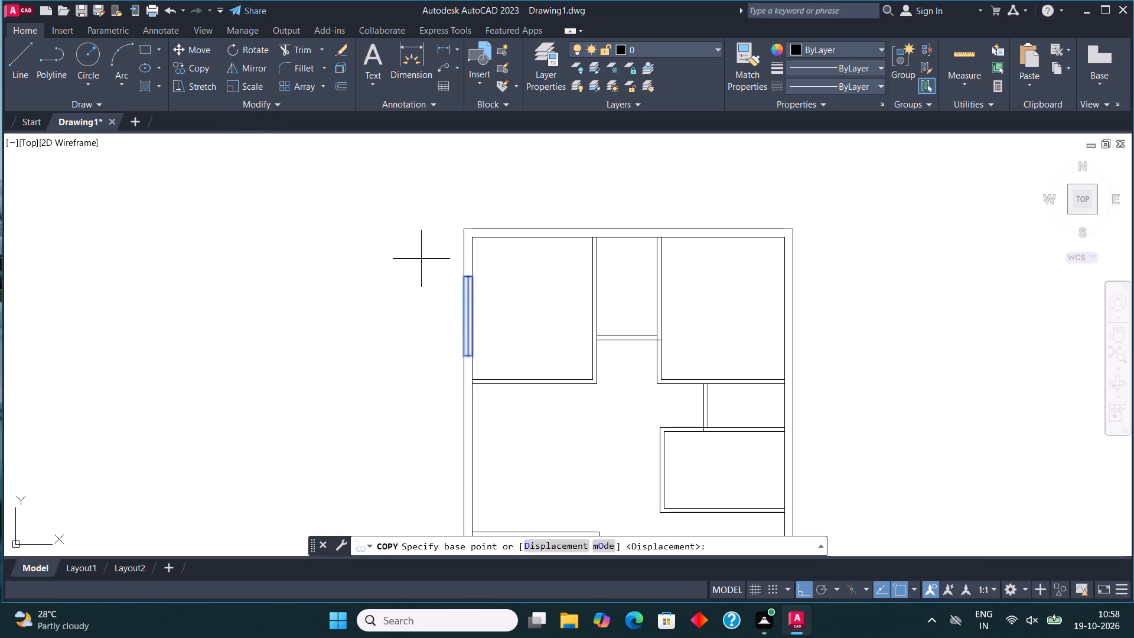
scroll(477, 281, "up", 3)
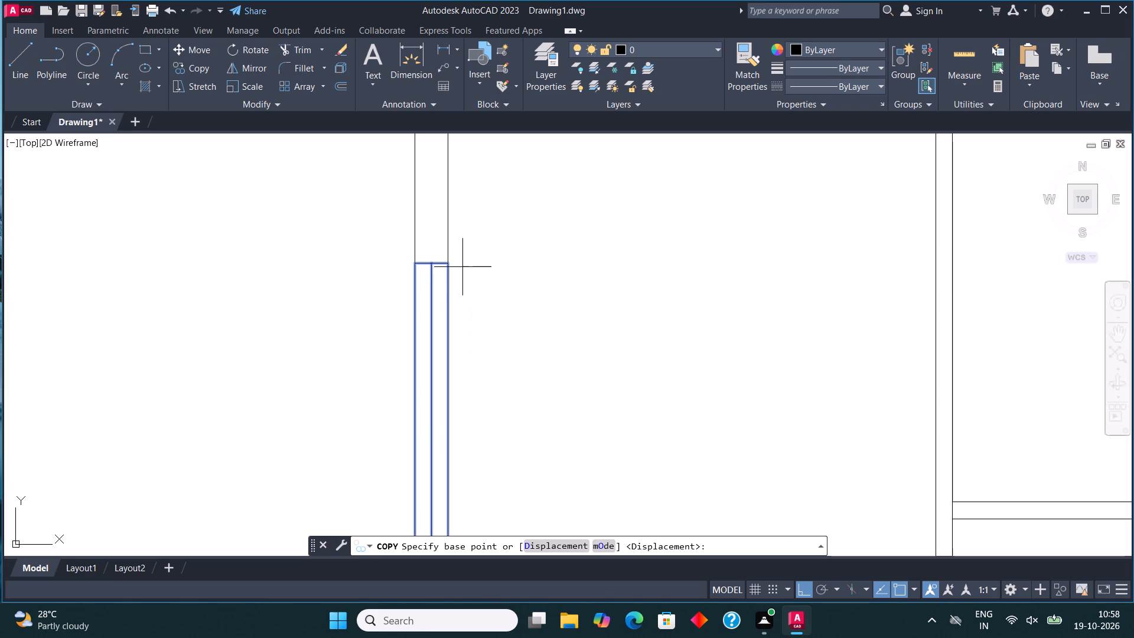
left_click(447, 263)
scroll(447, 263, "down", 2)
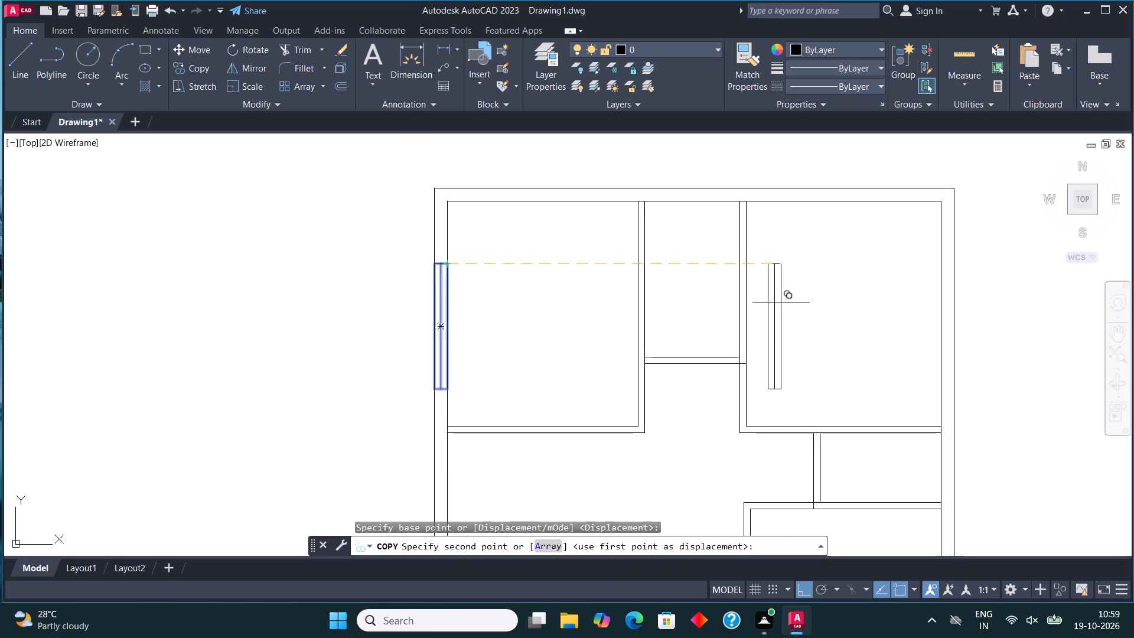
scroll(904, 282, "up", 3)
scroll(970, 237, "down", 2)
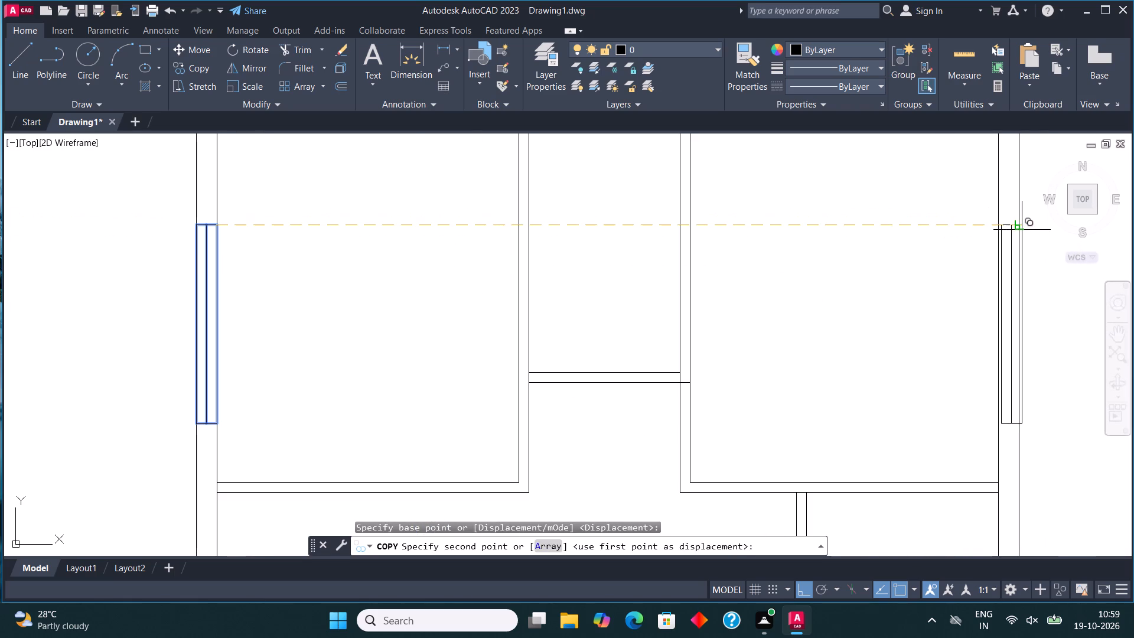
left_click(1016, 227)
scroll(725, 229, "down", 3)
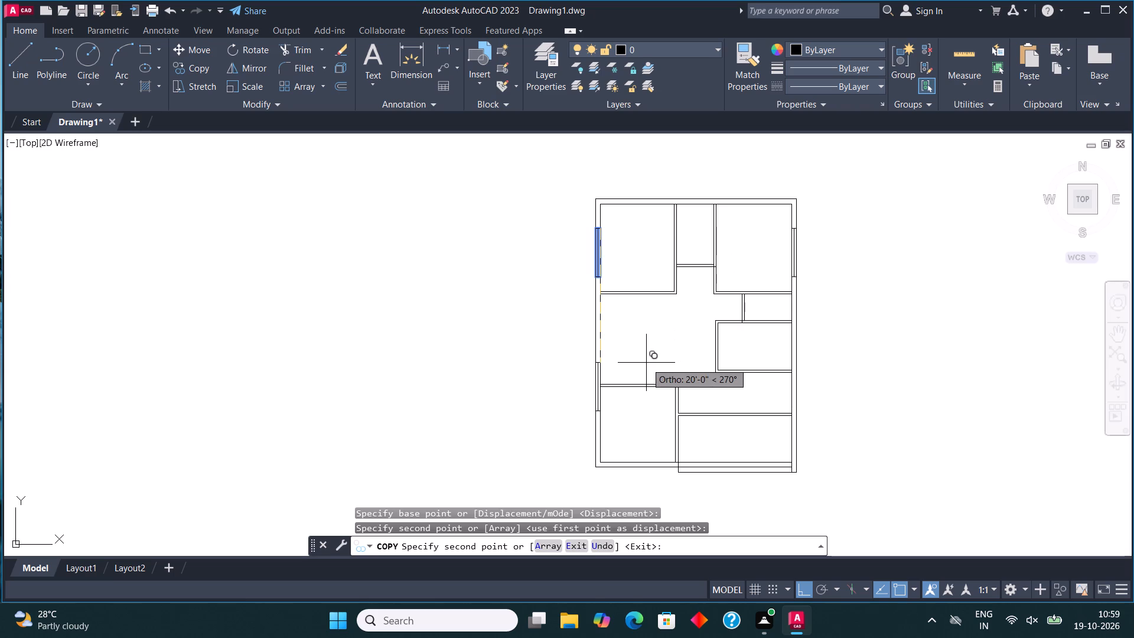
scroll(646, 363, "down", 2)
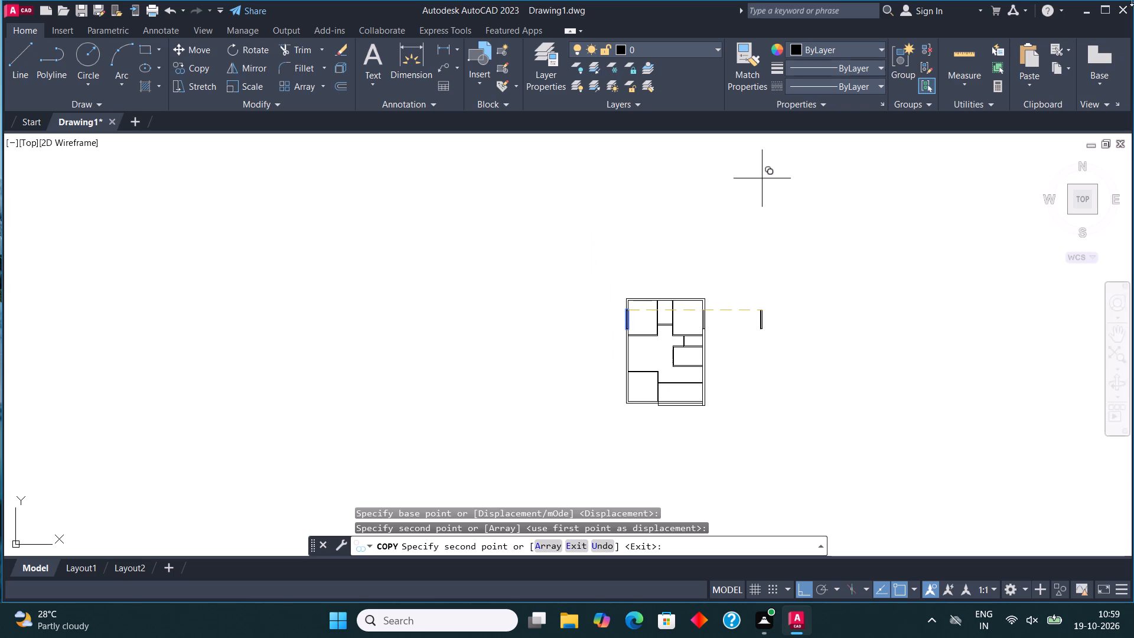
key("Escape")
Draw a smaller window rectangle across the thickness of the top outer wall, above the narrow middle room.
scroll(1133, 0, "down", 2)
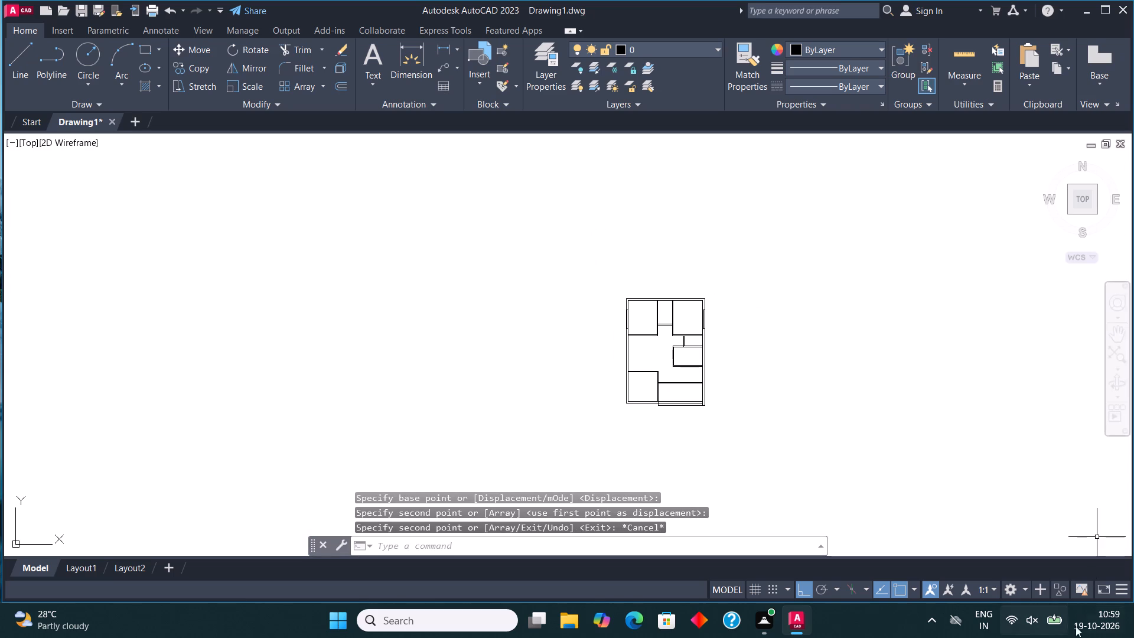
scroll(367, 194, "up", 1)
scroll(840, 340, "up", 3)
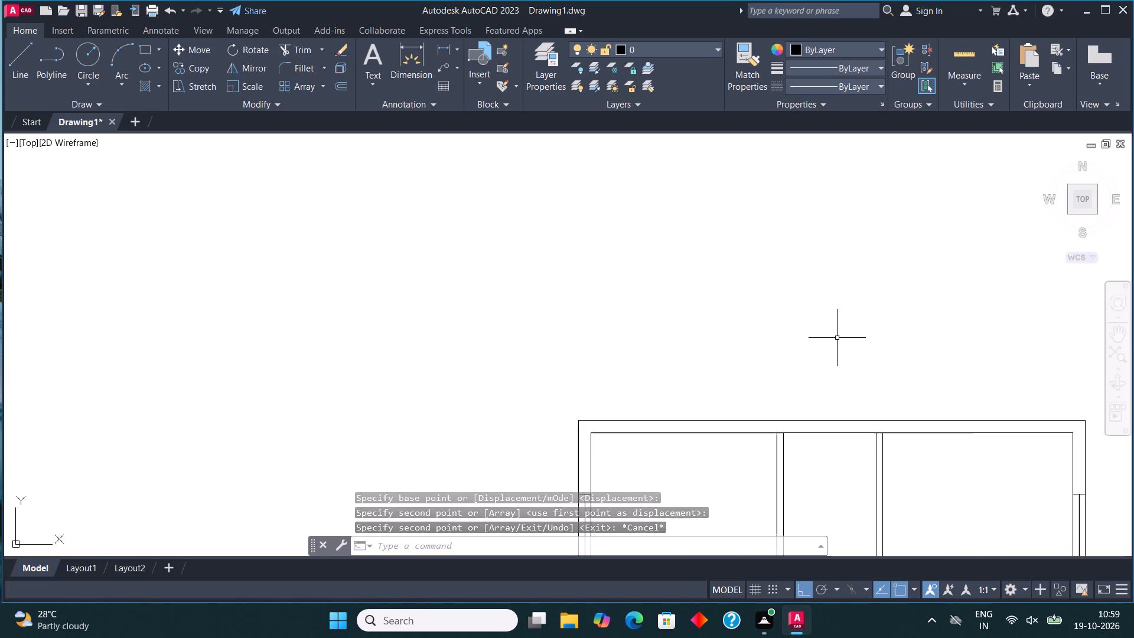
middle_click_drag(822, 328, 384, 198)
scroll(384, 198, "up", 1)
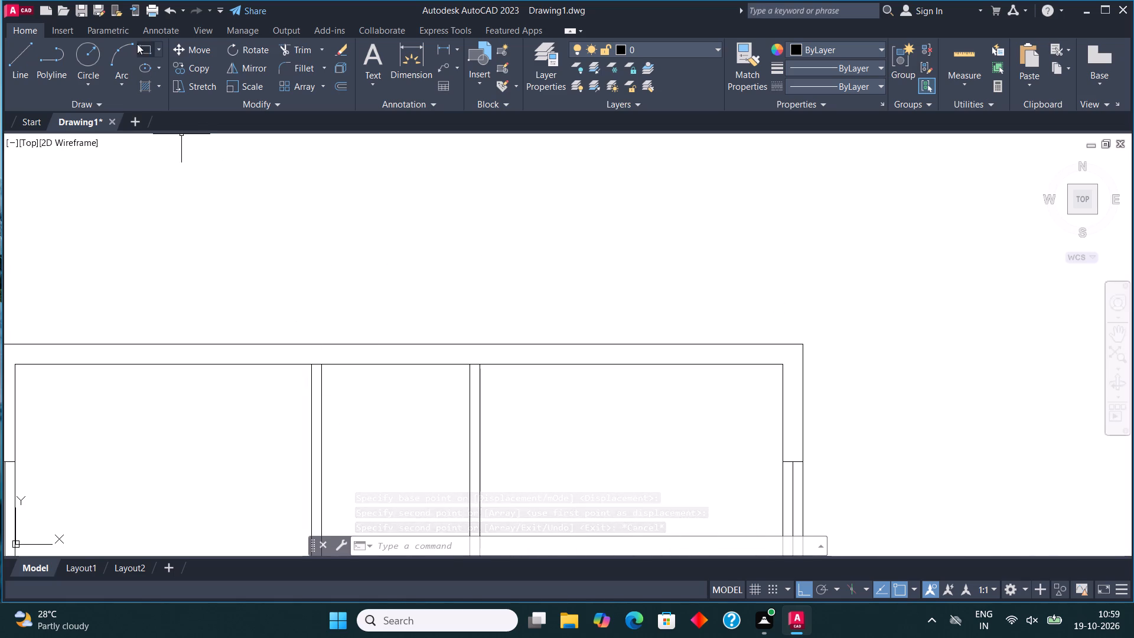
left_click(148, 47)
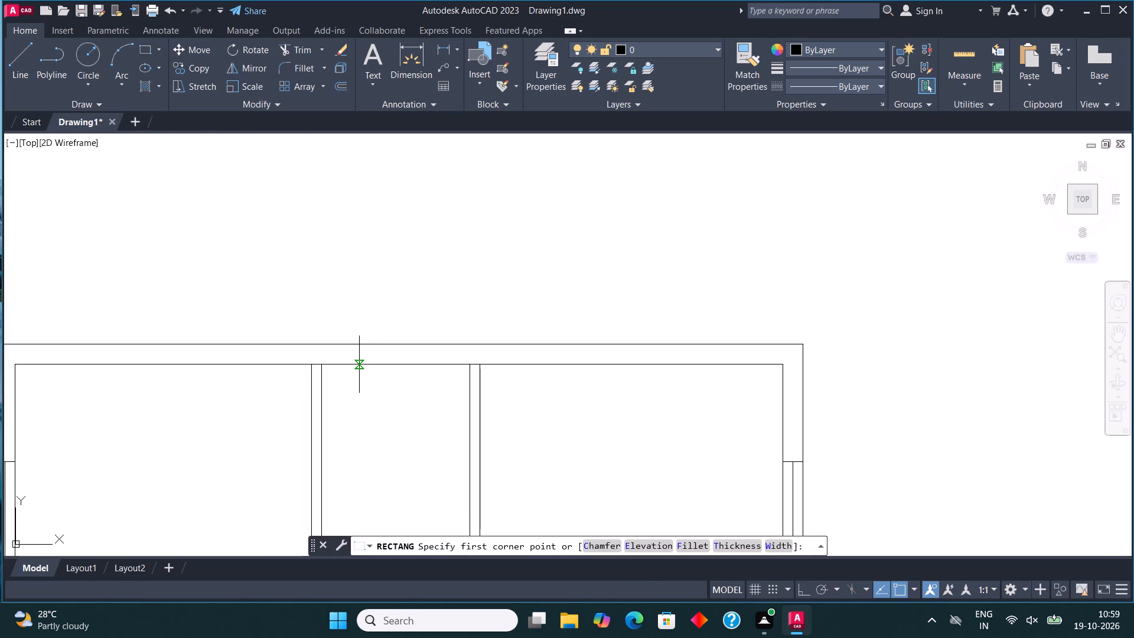
left_click(359, 364)
left_click(427, 341)
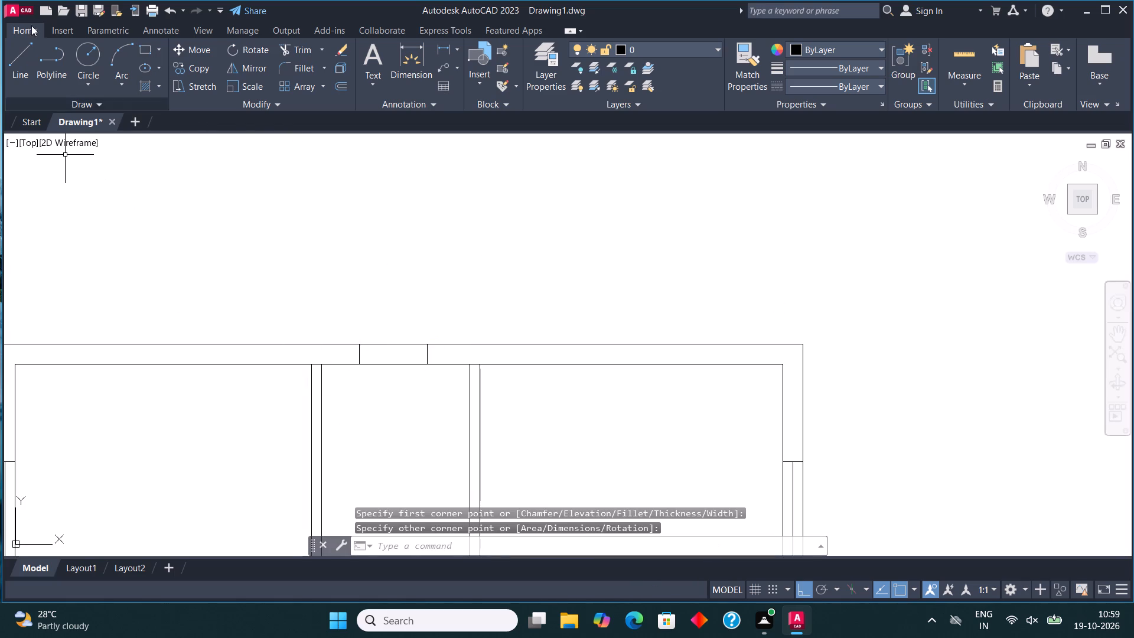
Draw the centre line of the top outer wall's window between the midpoints of its two short sides.
left_click(28, 54)
left_click(360, 355)
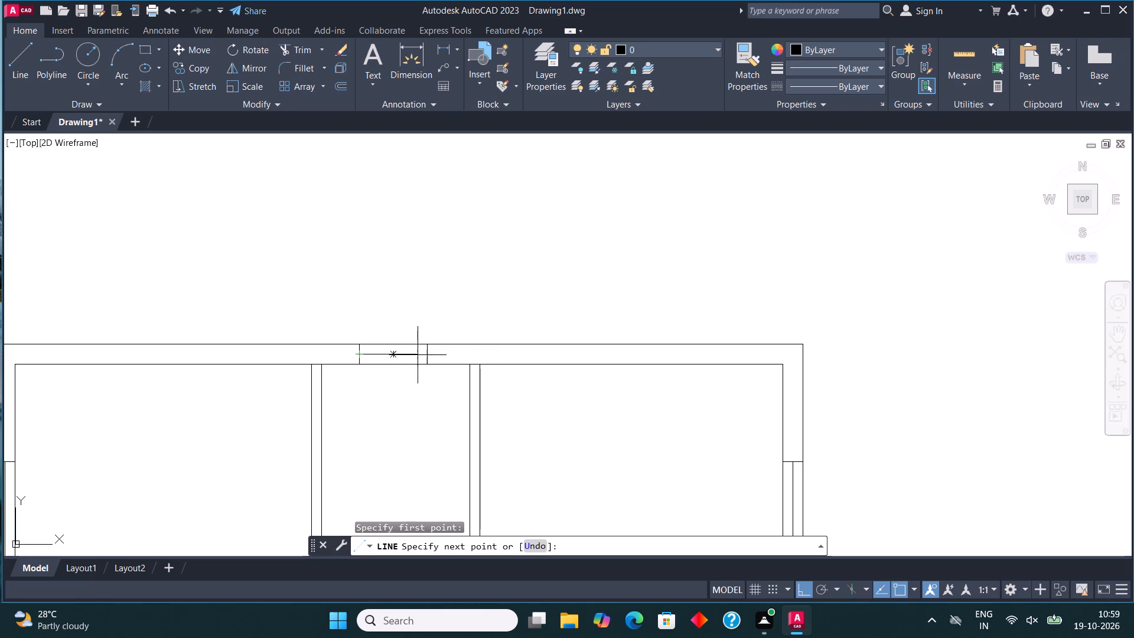
left_click(428, 353)
key("Escape")
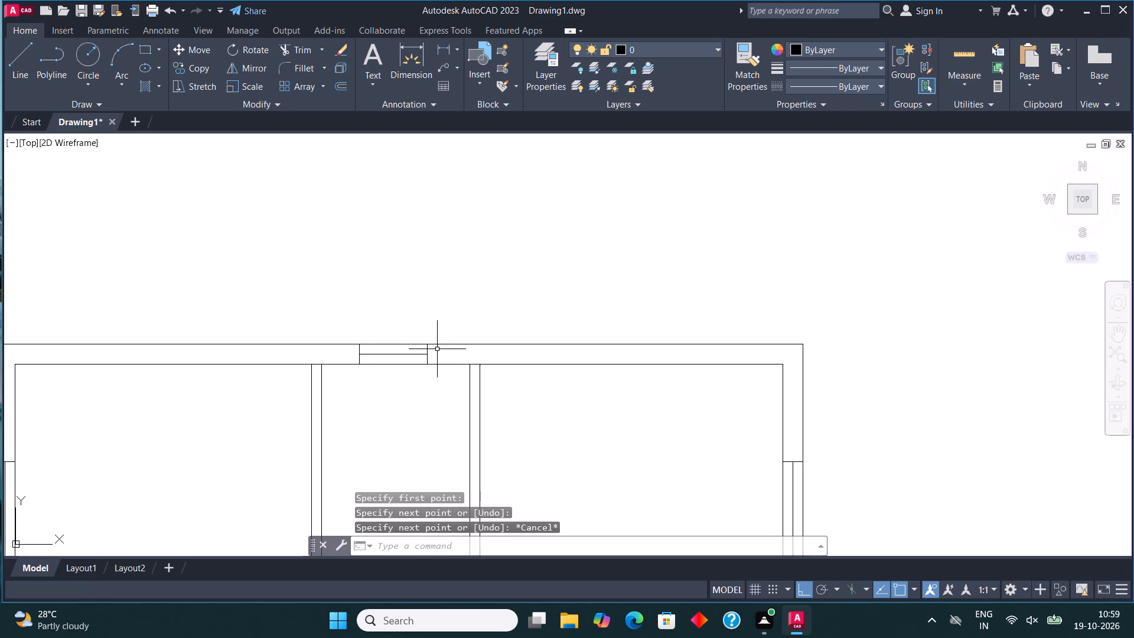
Draw a window in the right outer wall beside the small room below the upper-right room, as a wall-thick rectangle with a lengthwise centre line.
scroll(494, 302, "down", 4)
scroll(565, 362, "up", 4)
middle_click_drag(553, 381, 547, 360)
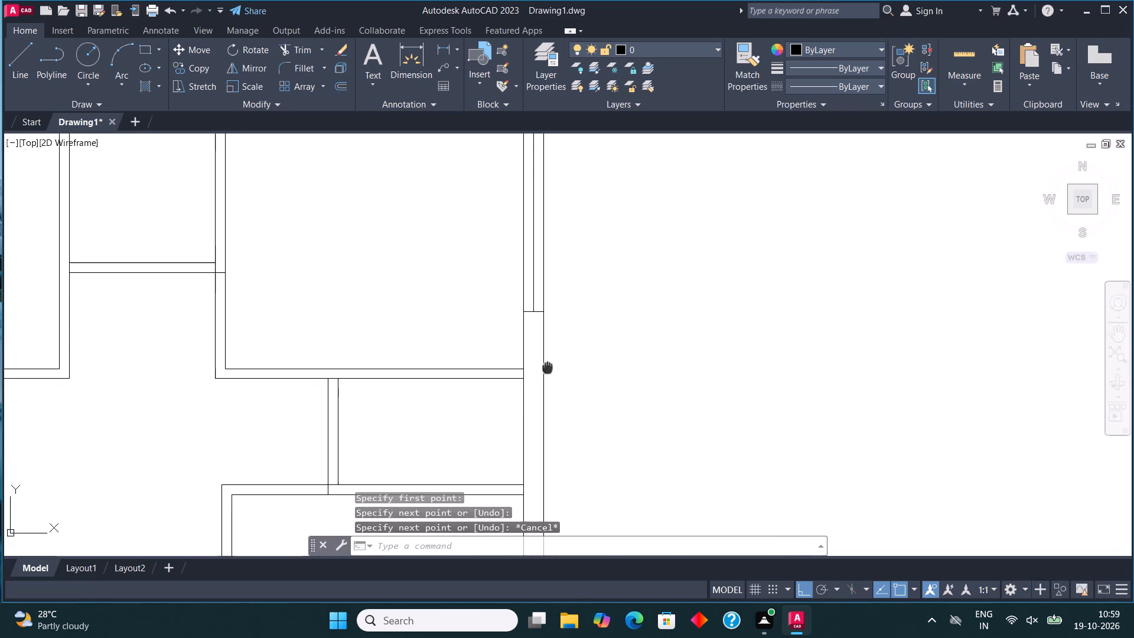
middle_click_drag(547, 360, 537, 306)
left_click(145, 46)
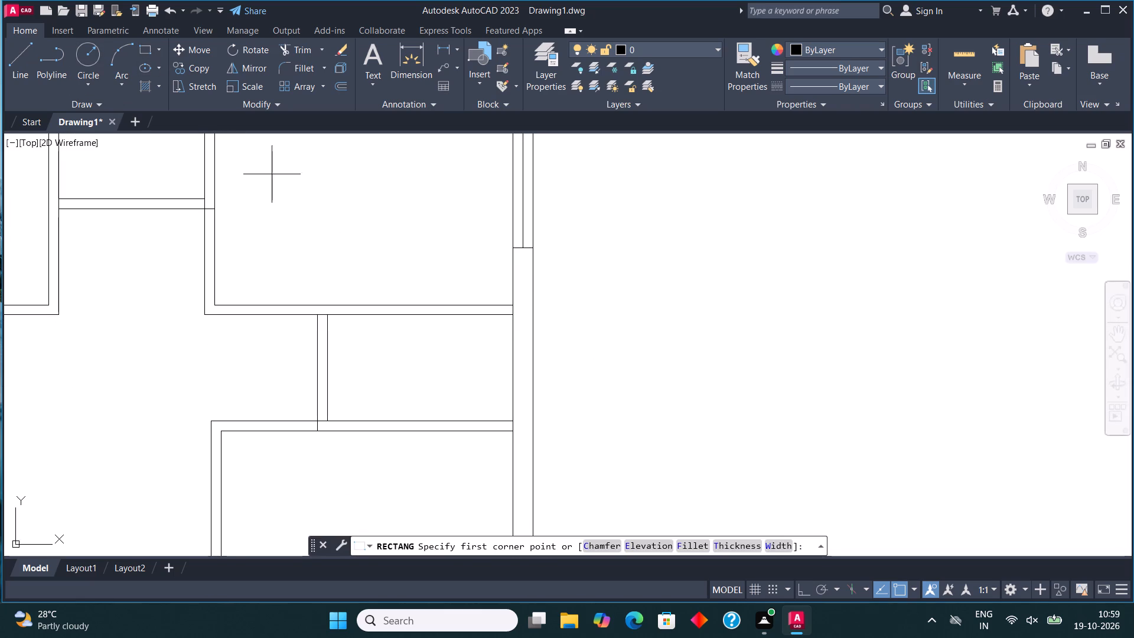
left_click(515, 331)
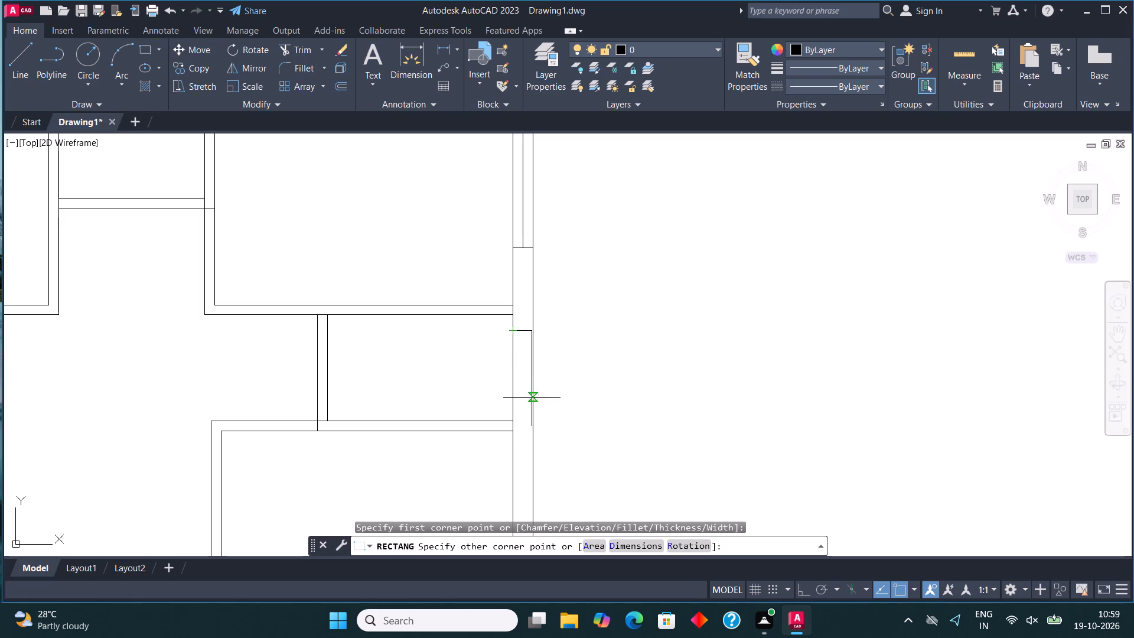
left_click(532, 411)
left_click(25, 57)
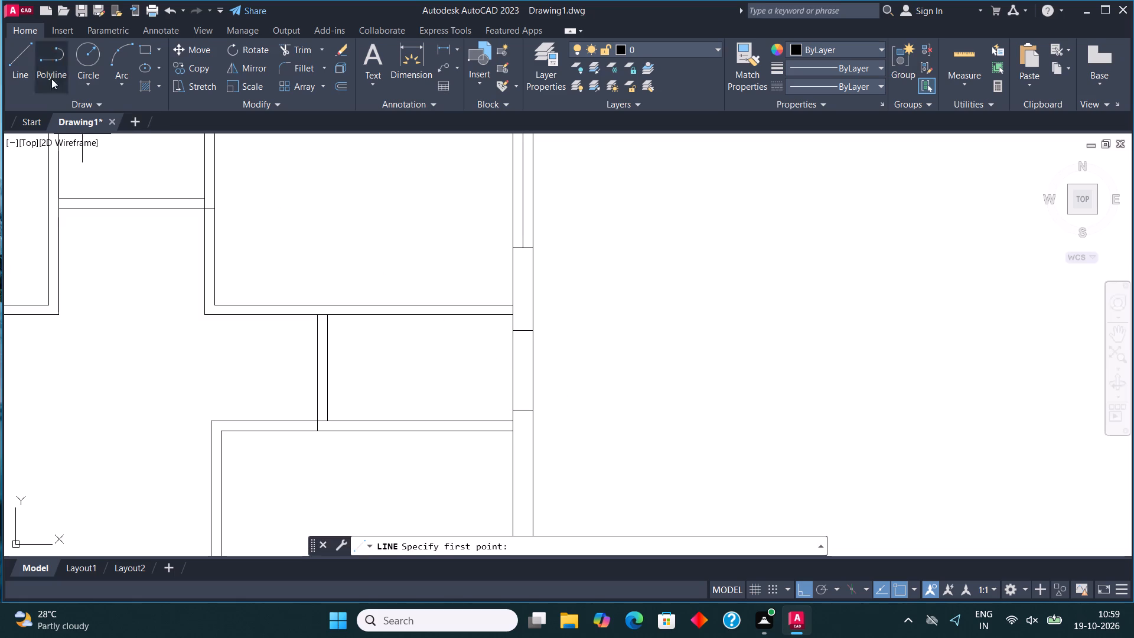
left_click(522, 409)
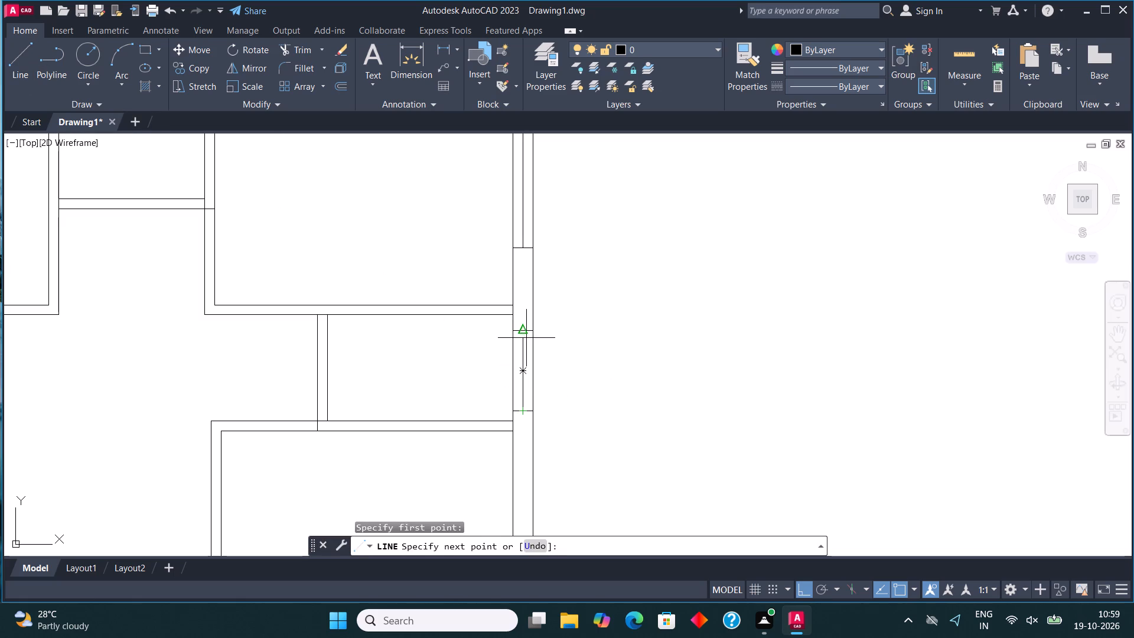
left_click(522, 335)
key("Escape")
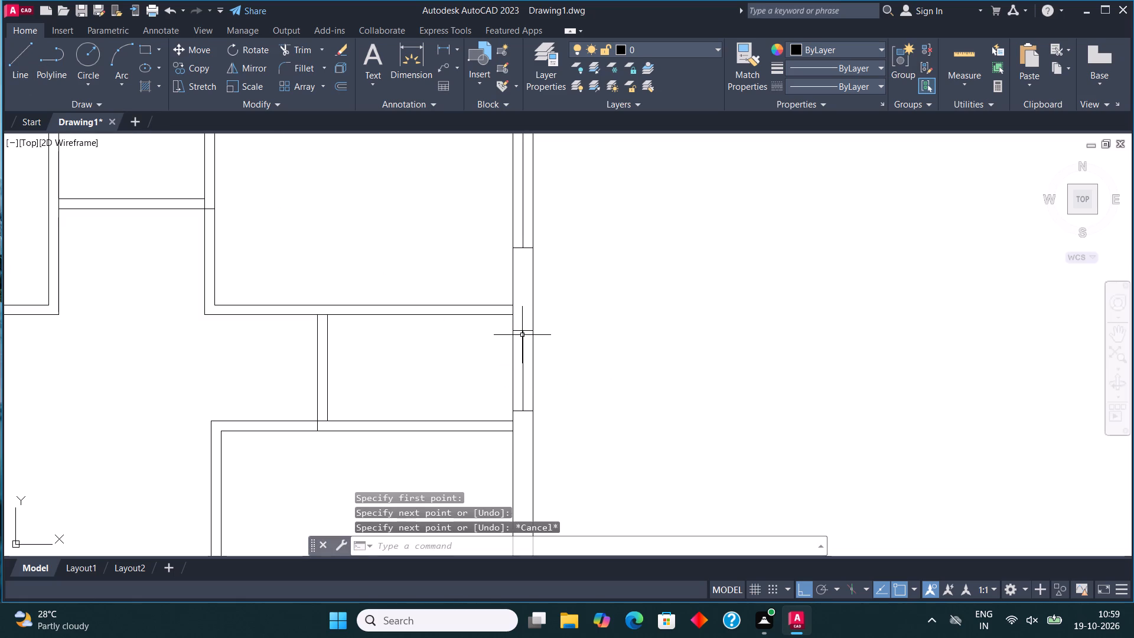
Draw a longer window rectangle with a centre line in the right outer wall, beside the enclosed room below the small room.
left_click(145, 45)
scroll(505, 279, "down", 1)
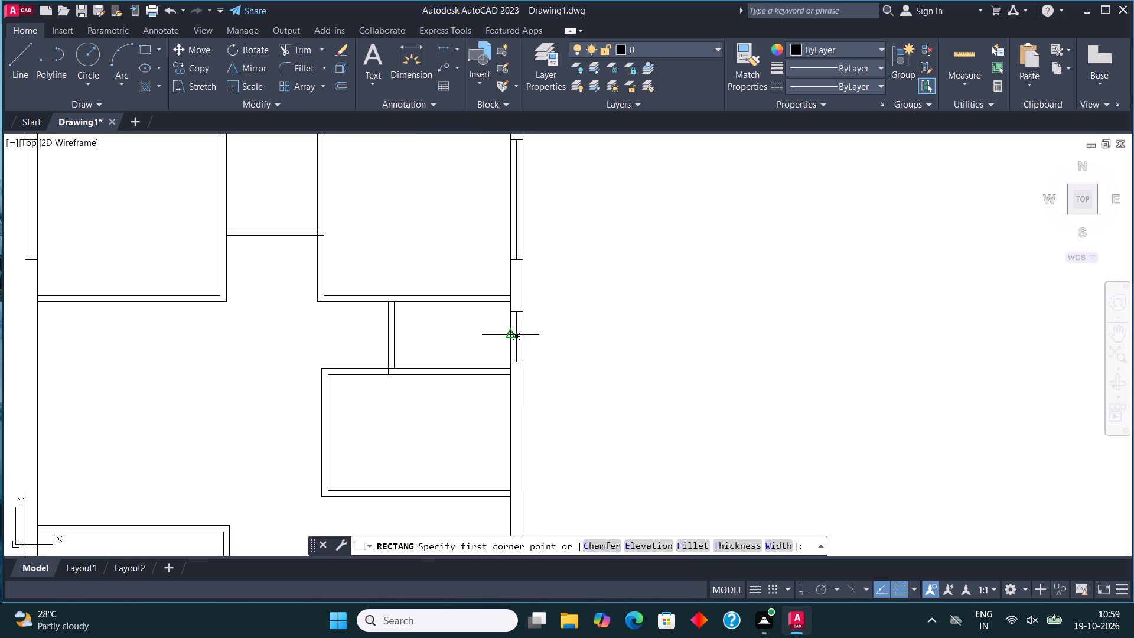
middle_click_drag(529, 372, 539, 309)
scroll(521, 329, "up", 1)
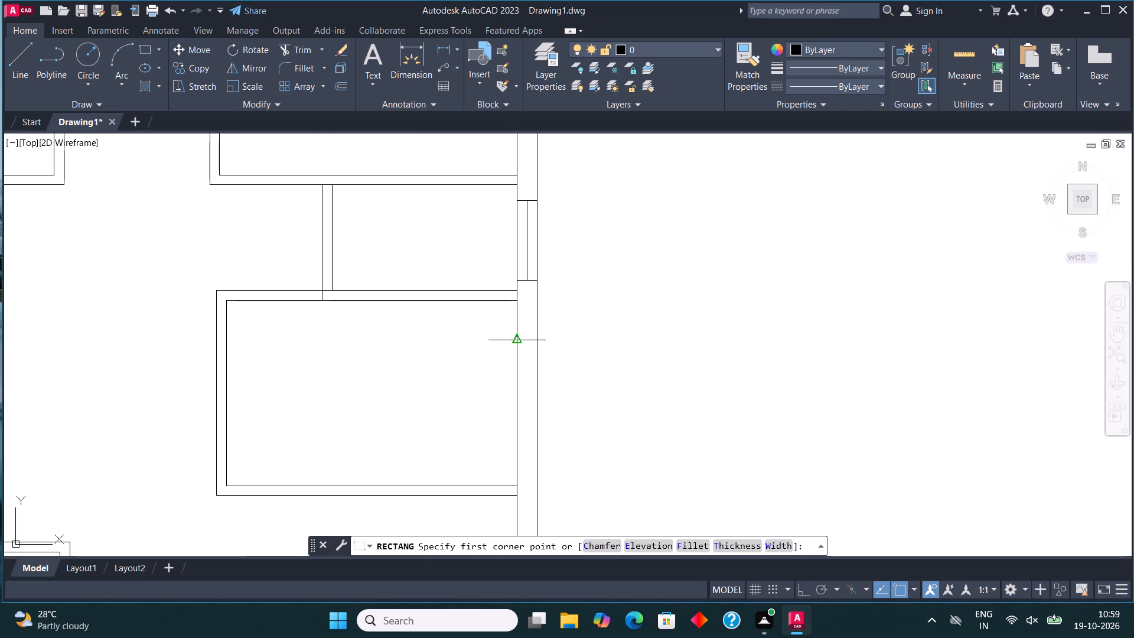
left_click(516, 341)
left_click(536, 457)
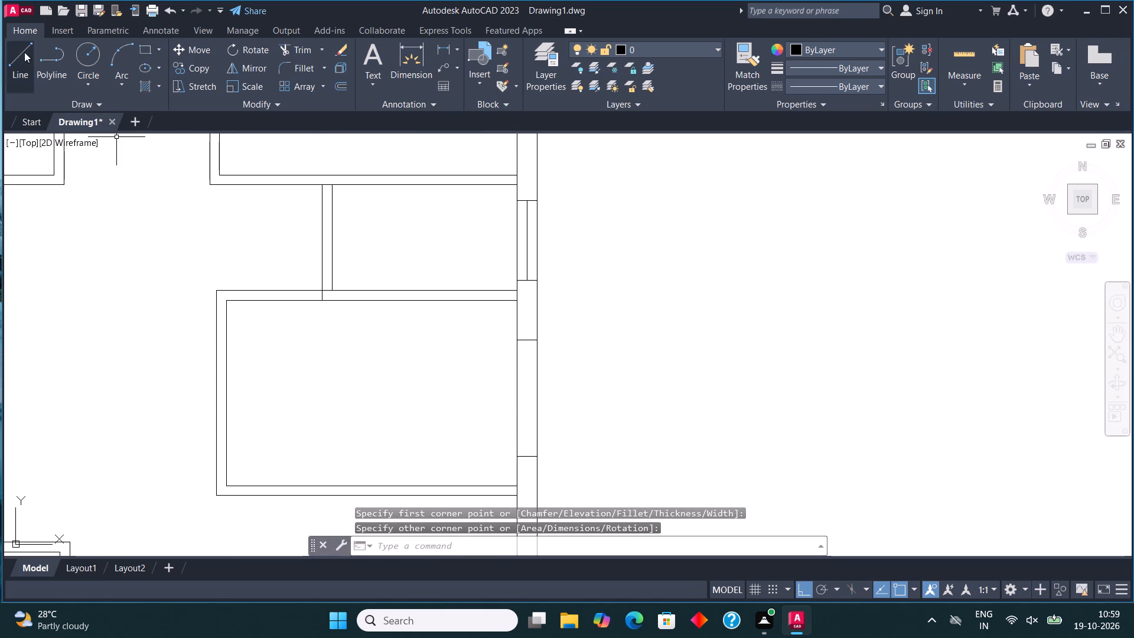
left_click(23, 52)
left_click(523, 461)
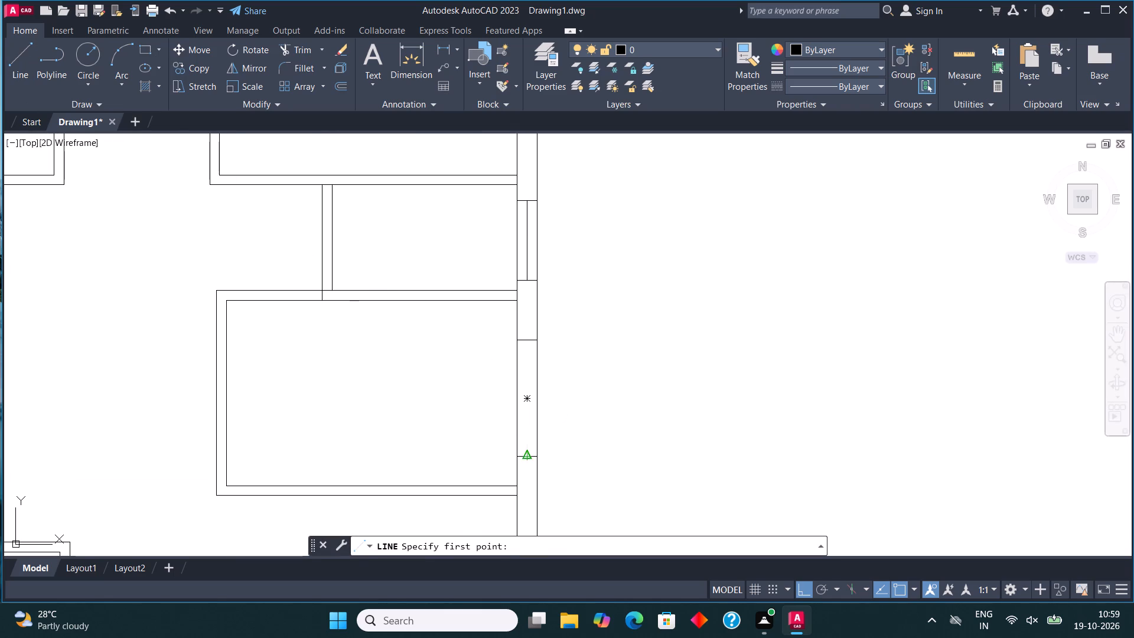
left_click(527, 341)
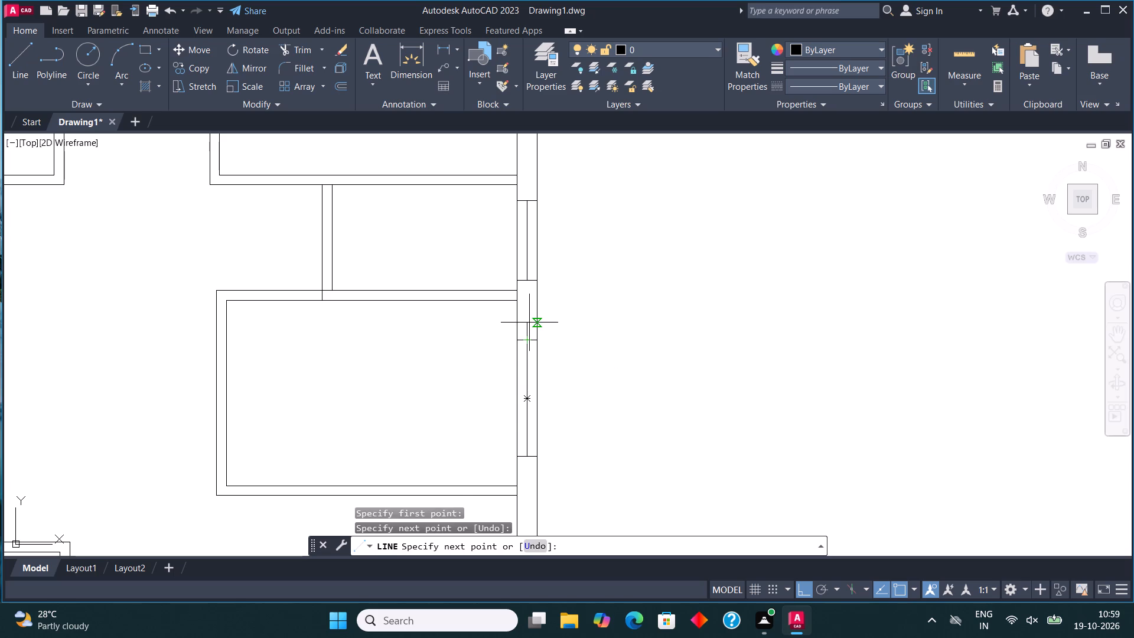
key("Escape")
Draw a window rectangle with a centre line across the bottom outer wall's thickness, below the lower-left room.
scroll(568, 318, "down", 3)
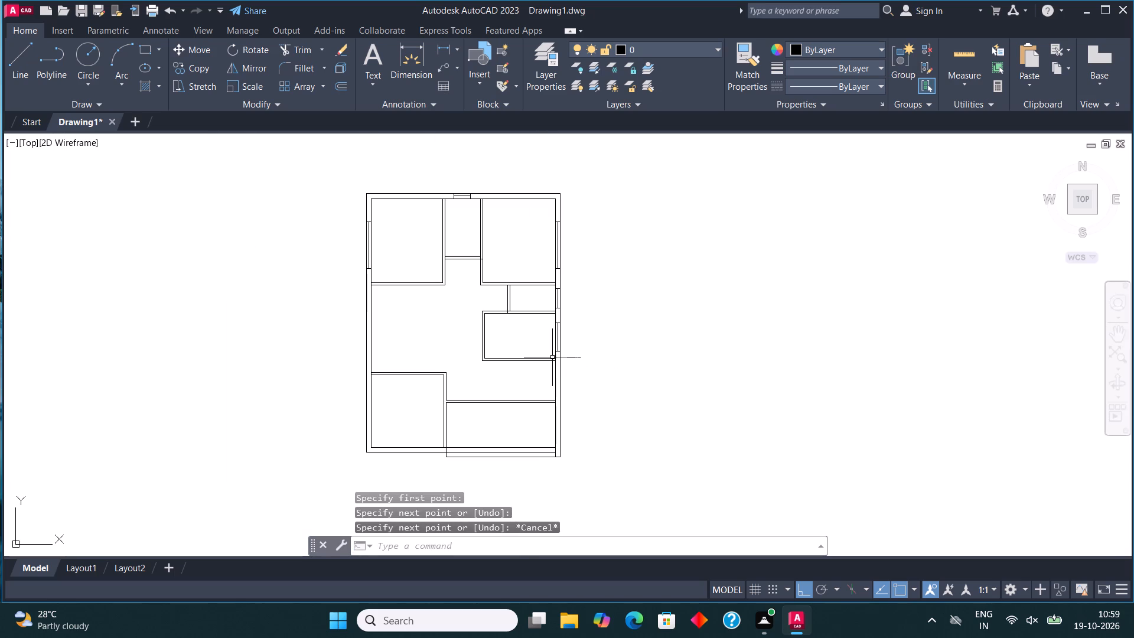
scroll(403, 456, "up", 4)
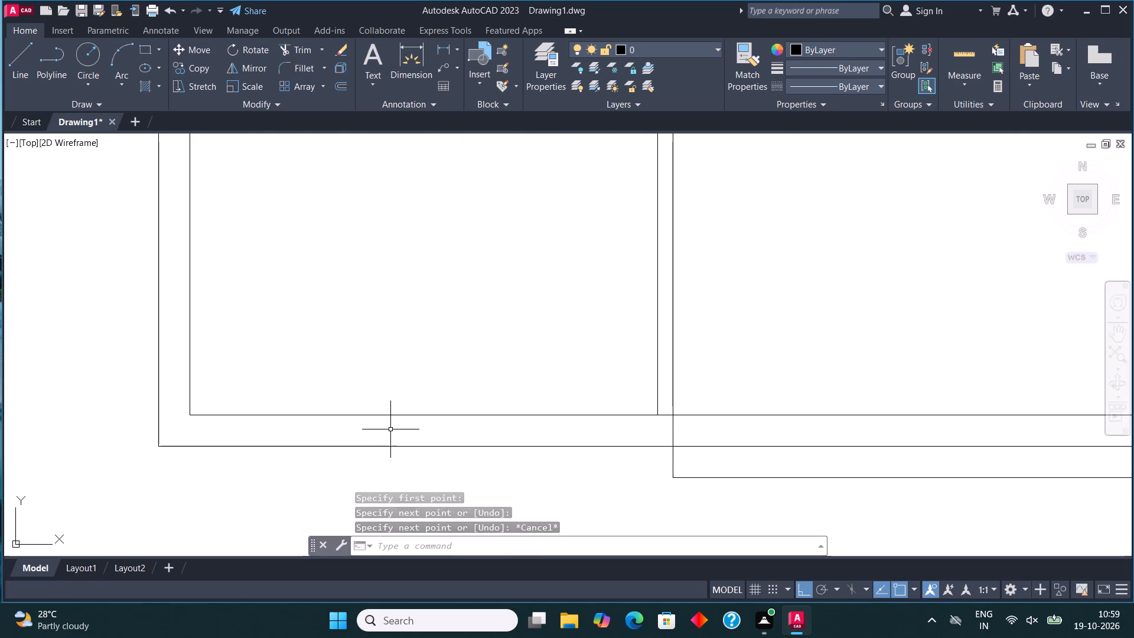
middle_click_drag(401, 418, 415, 393)
left_click(146, 50)
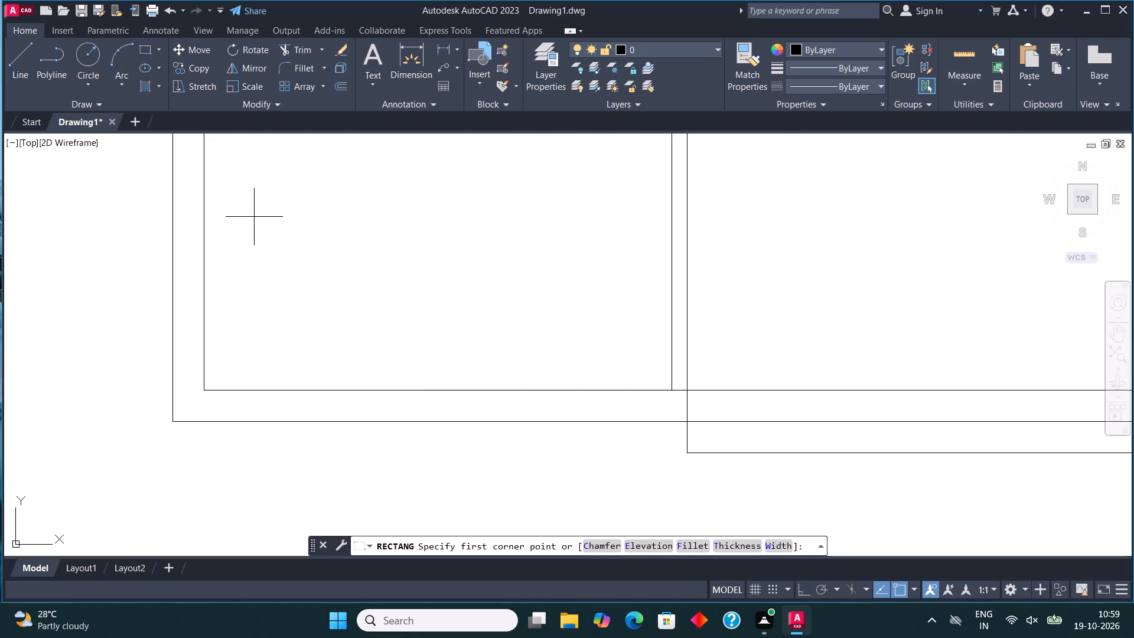
left_click(542, 393)
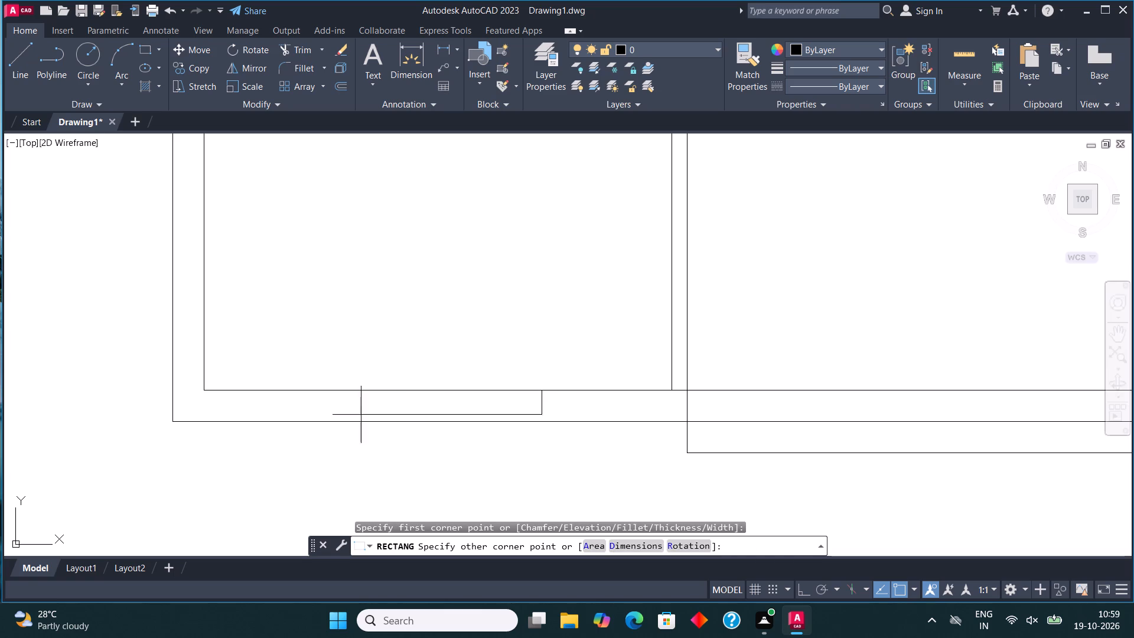
left_click(316, 427)
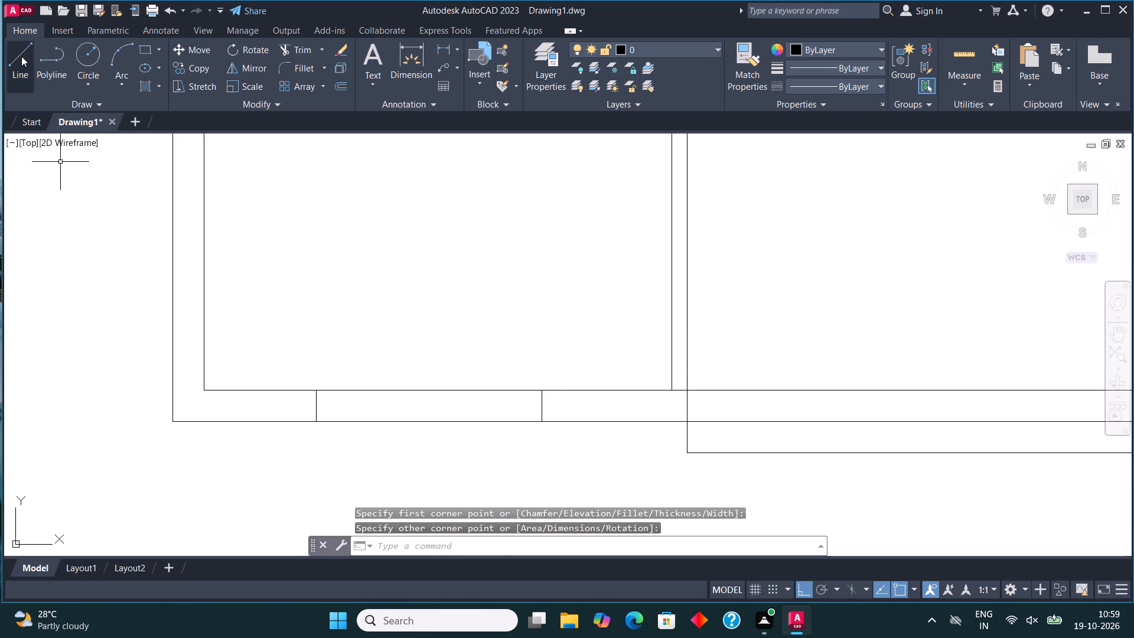
left_click(21, 56)
left_click(319, 405)
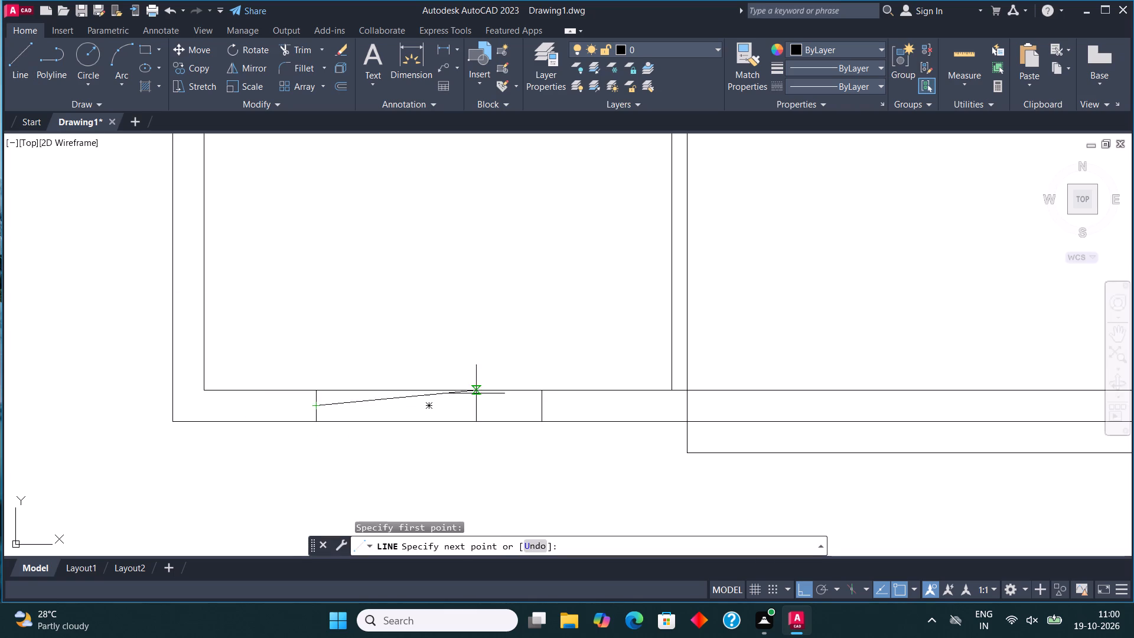
left_click(546, 402)
key("Escape")
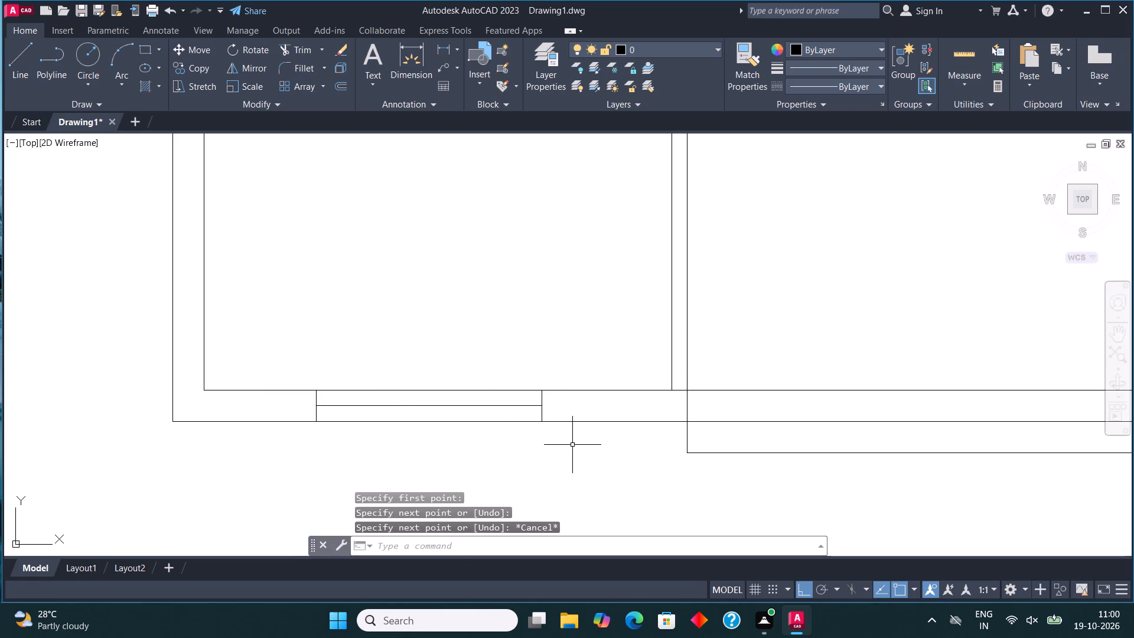
Copy the upper-left room's window straight down the left outer wall, to the open area between the upper-left and lower-left rooms.
scroll(506, 434, "down", 2)
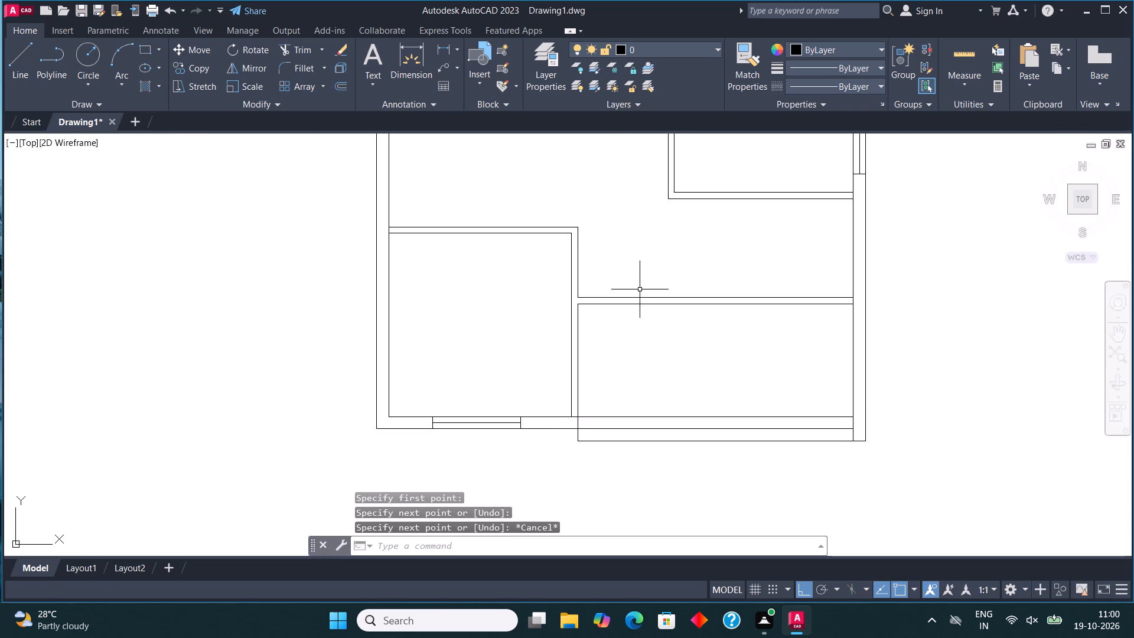
middle_click_drag(631, 289, 584, 343)
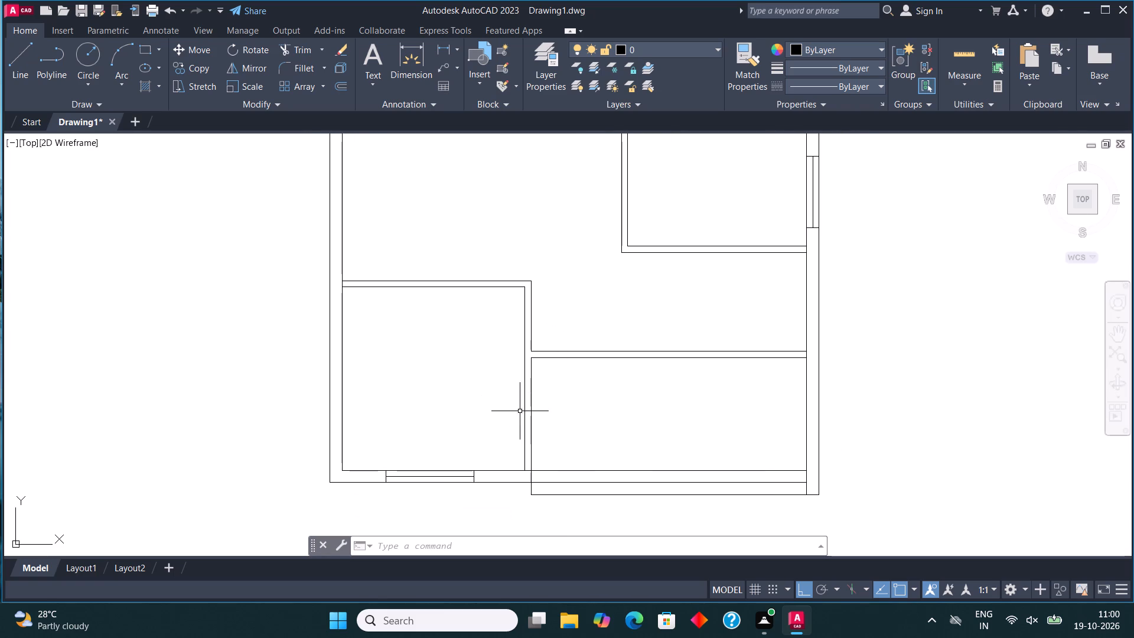
scroll(527, 425, "down", 1)
middle_click_drag(549, 356, 534, 477)
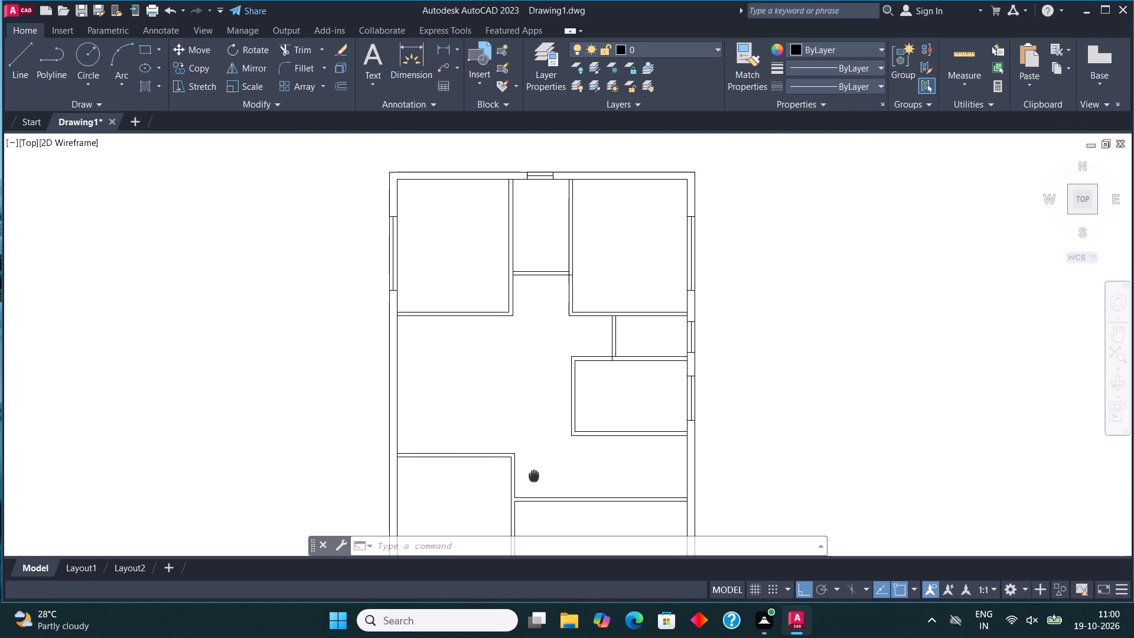
middle_click_drag(534, 477, 533, 478)
scroll(478, 439, "down", 2)
scroll(555, 448, "up", 1)
scroll(280, 411, "up", 1)
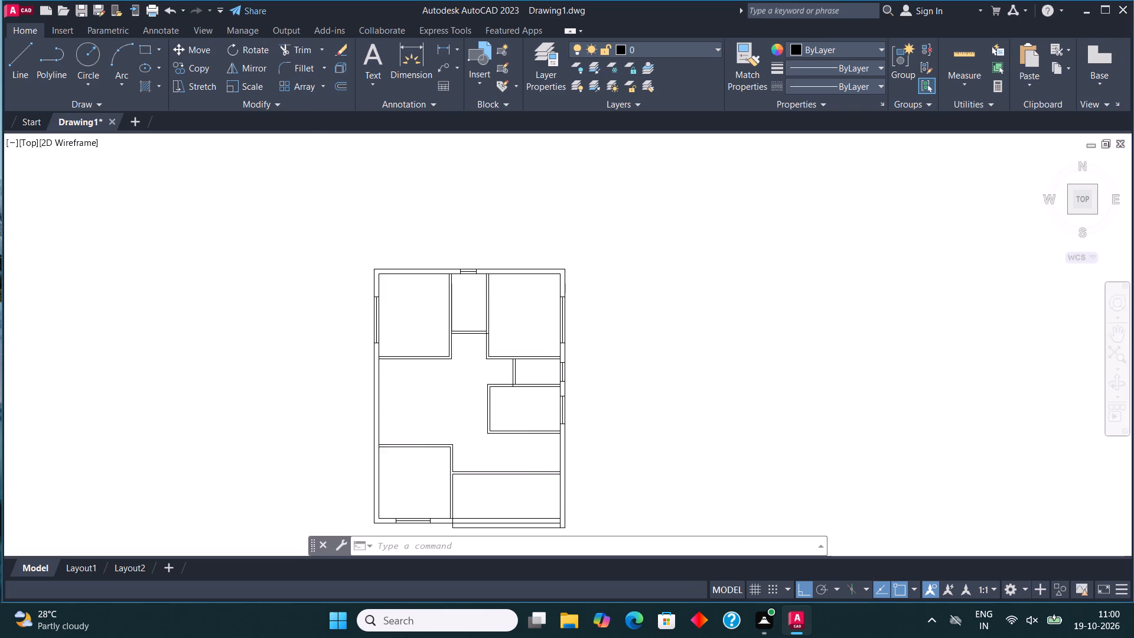
scroll(434, 224, "up", 2)
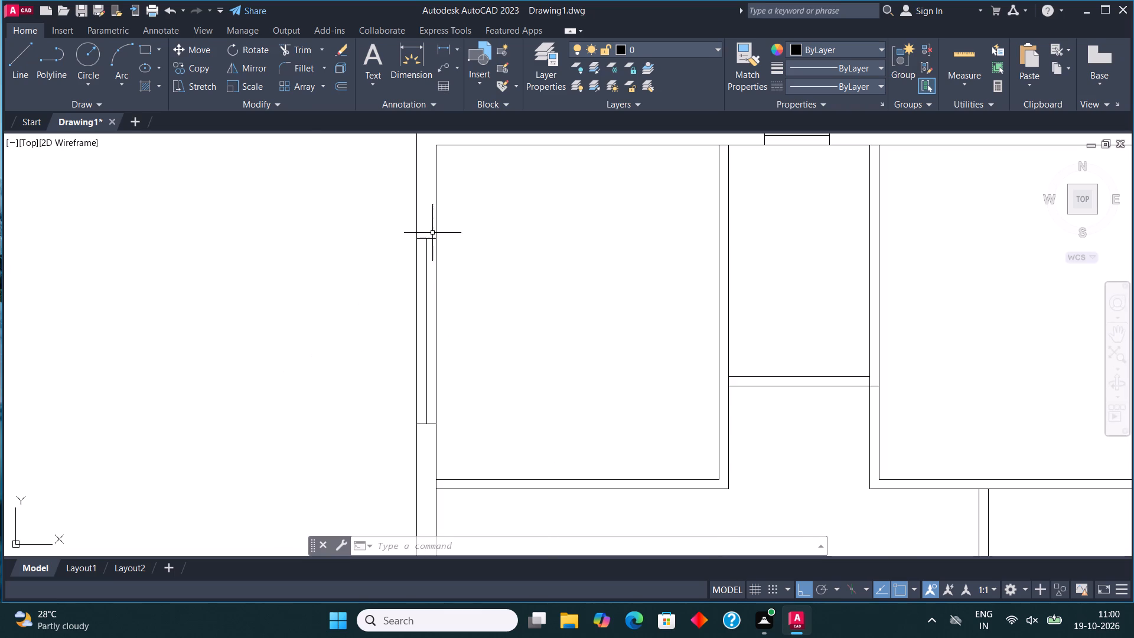
left_click(406, 440)
left_click(480, 203)
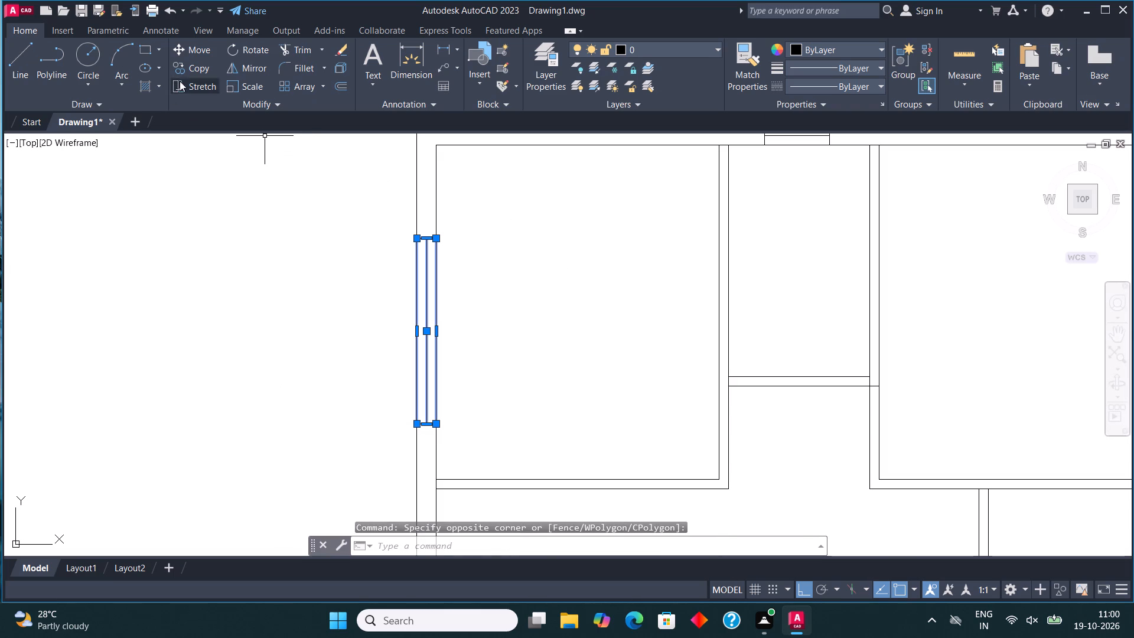
left_click(193, 69)
left_click(438, 240)
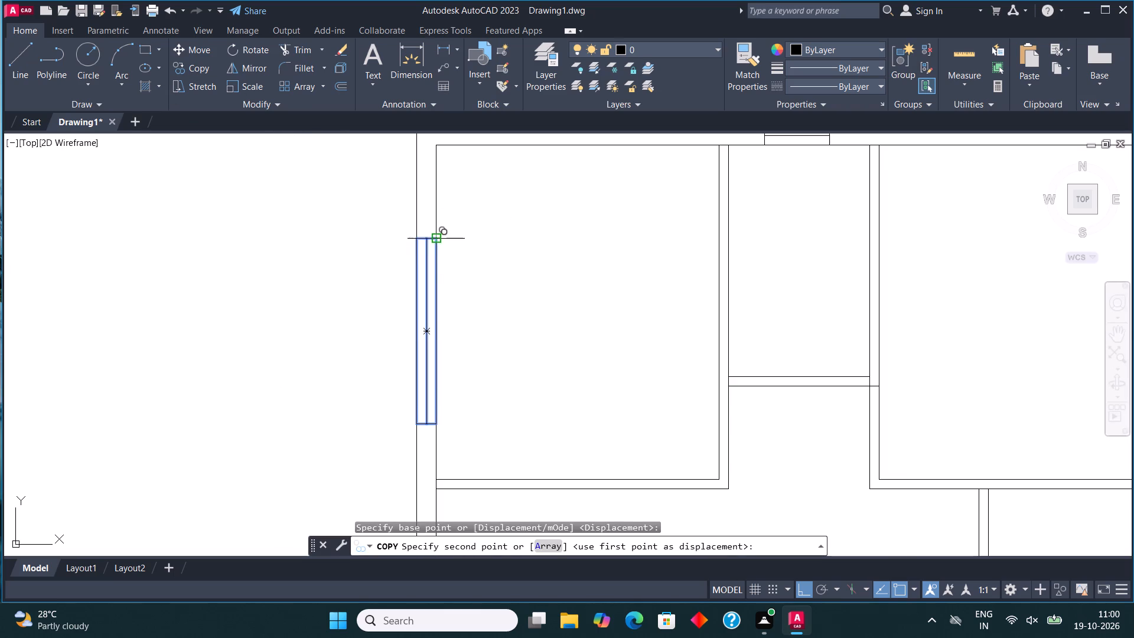
scroll(438, 243, "down", 3)
scroll(431, 323, "up", 1)
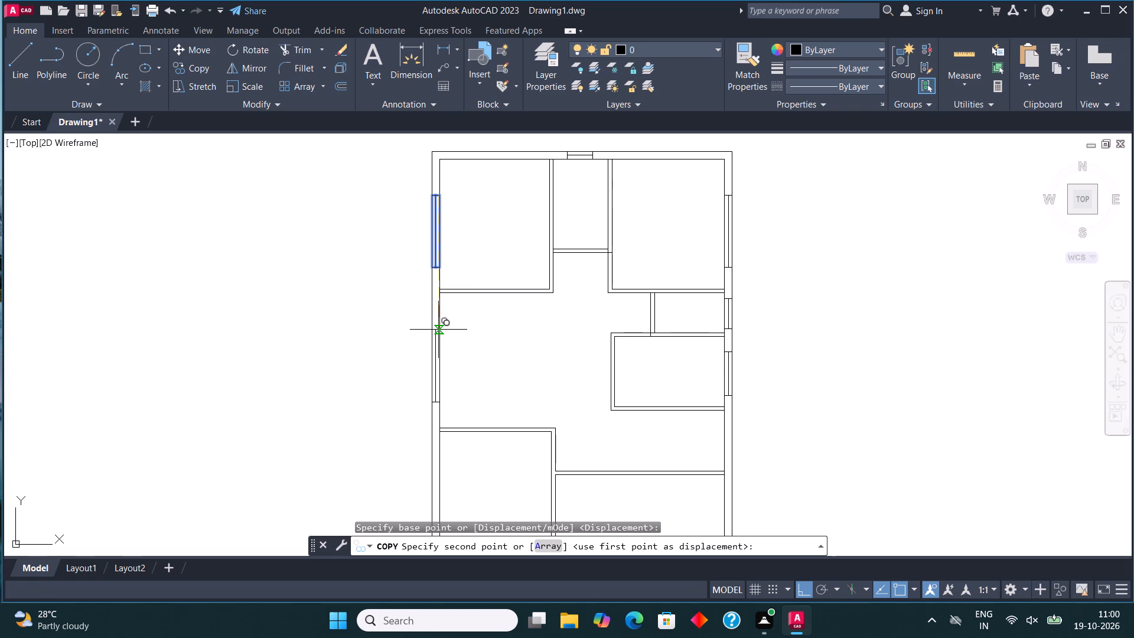
left_click(438, 325)
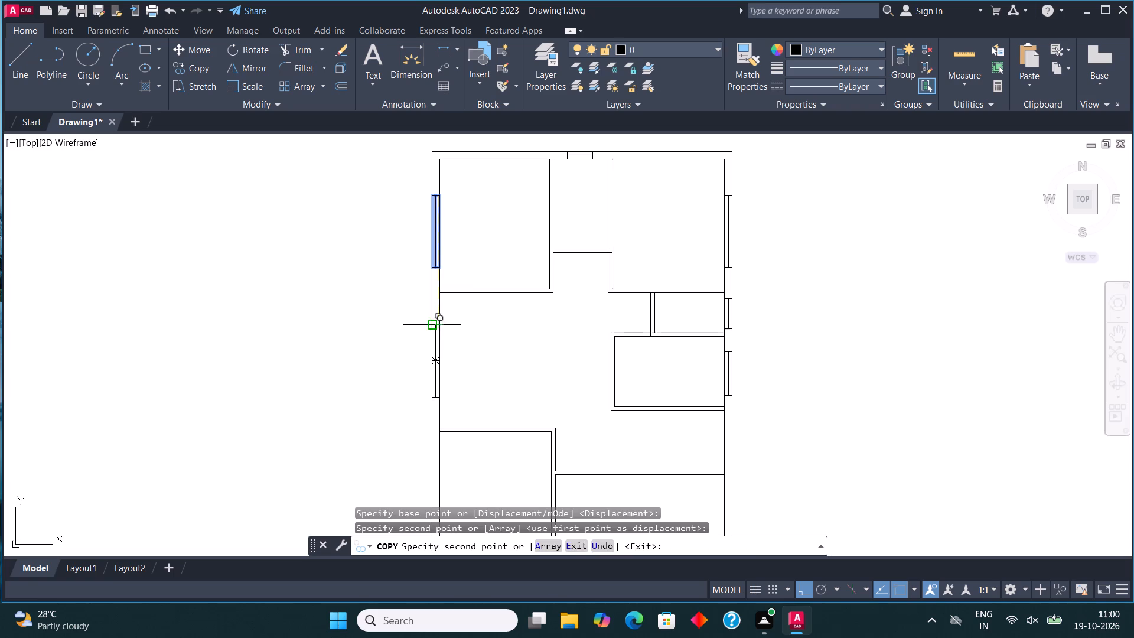
scroll(379, 327, "down", 2)
key("Escape")
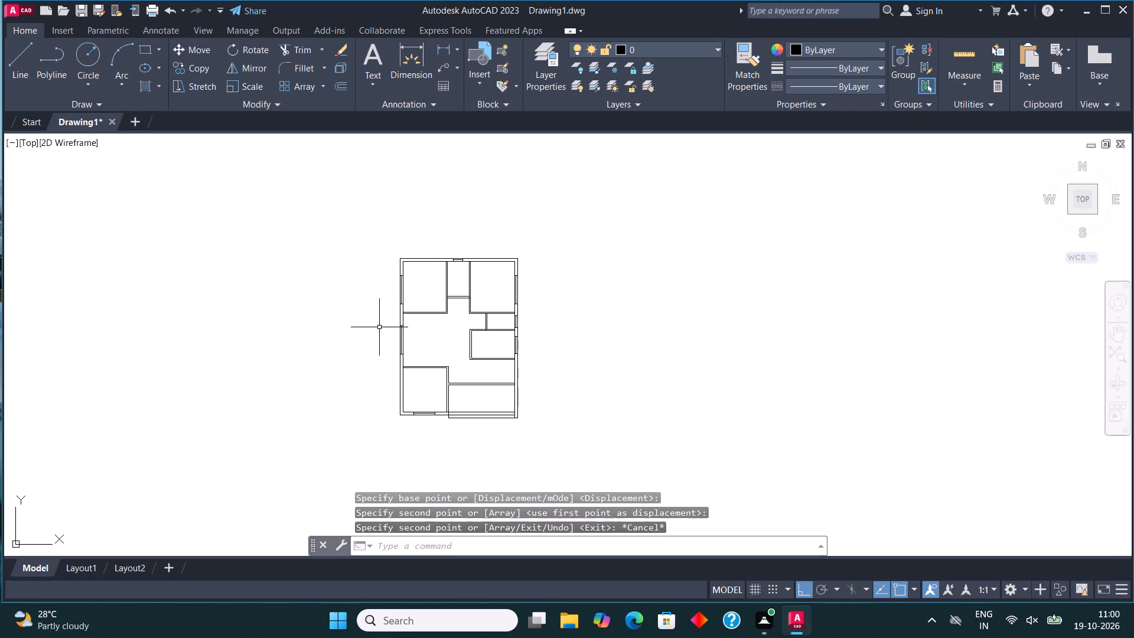
Copy the enclosed room's window straight down the right outer wall, to the open space above the lower-right room.
scroll(500, 243, "up", 2)
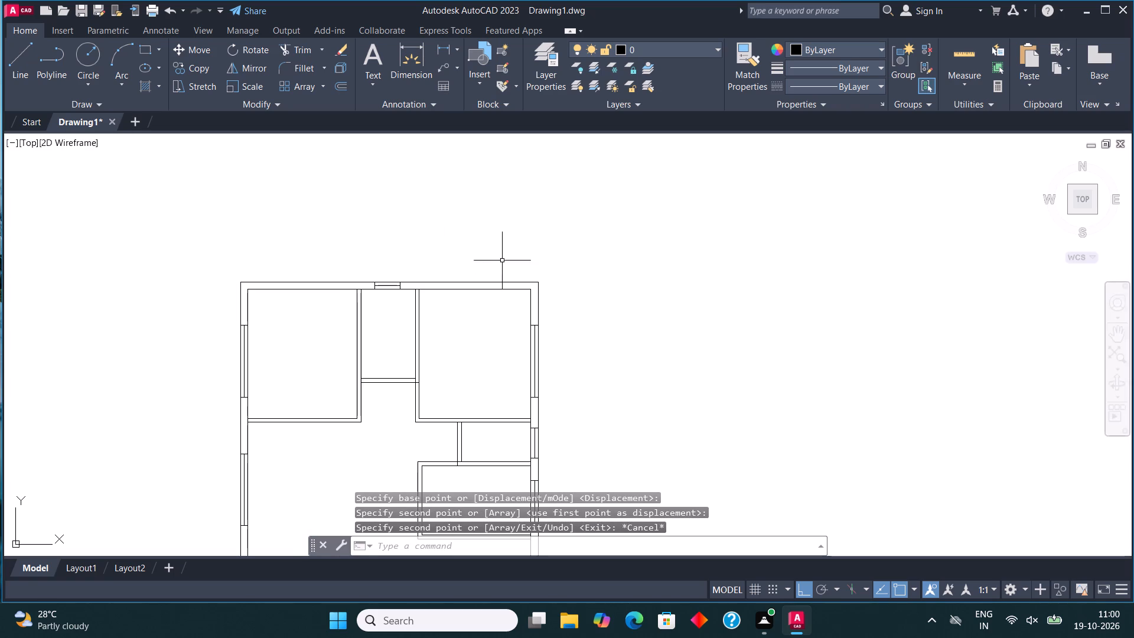
middle_click_drag(529, 359, 526, 230)
scroll(518, 399, "up", 2)
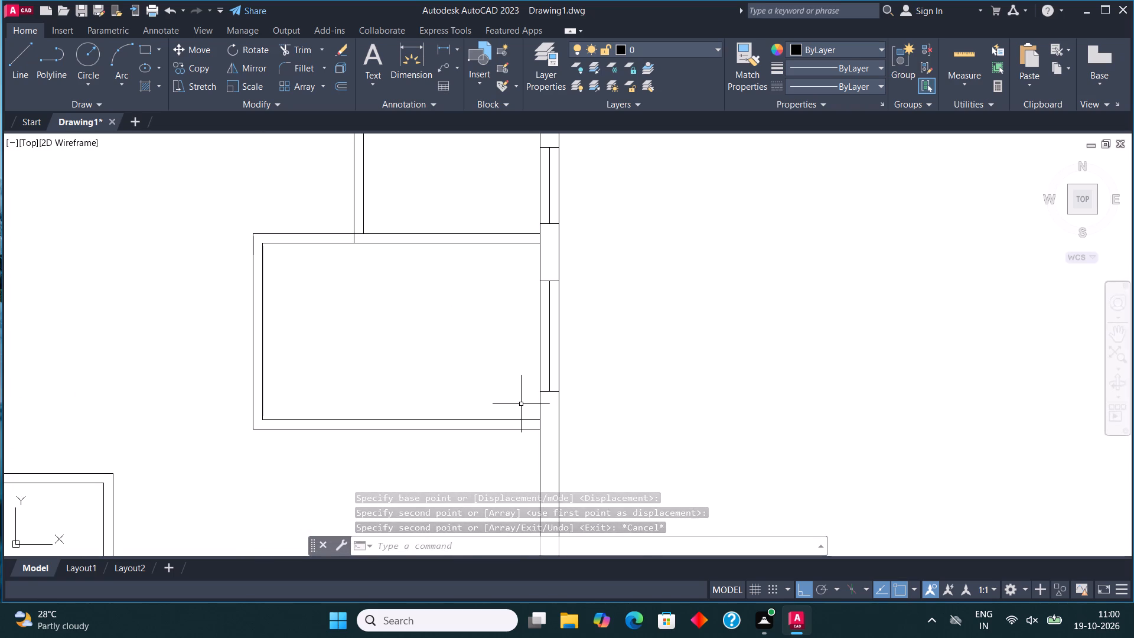
left_click(523, 406)
left_click(587, 274)
left_click(190, 61)
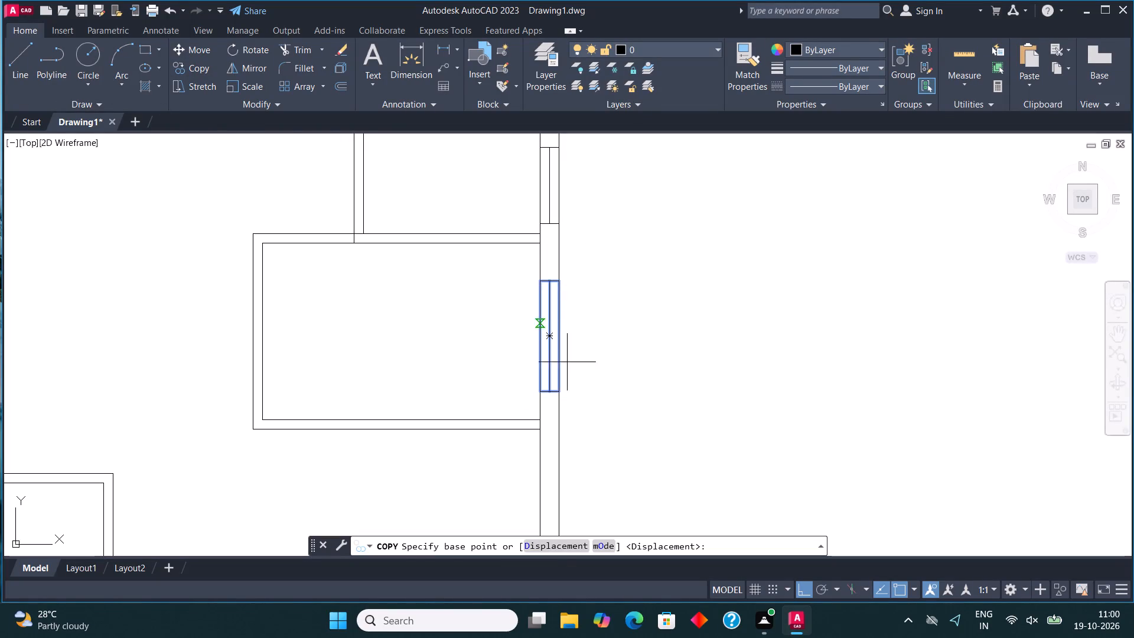
left_click(536, 392)
scroll(539, 396, "down", 4)
scroll(539, 426, "up", 3)
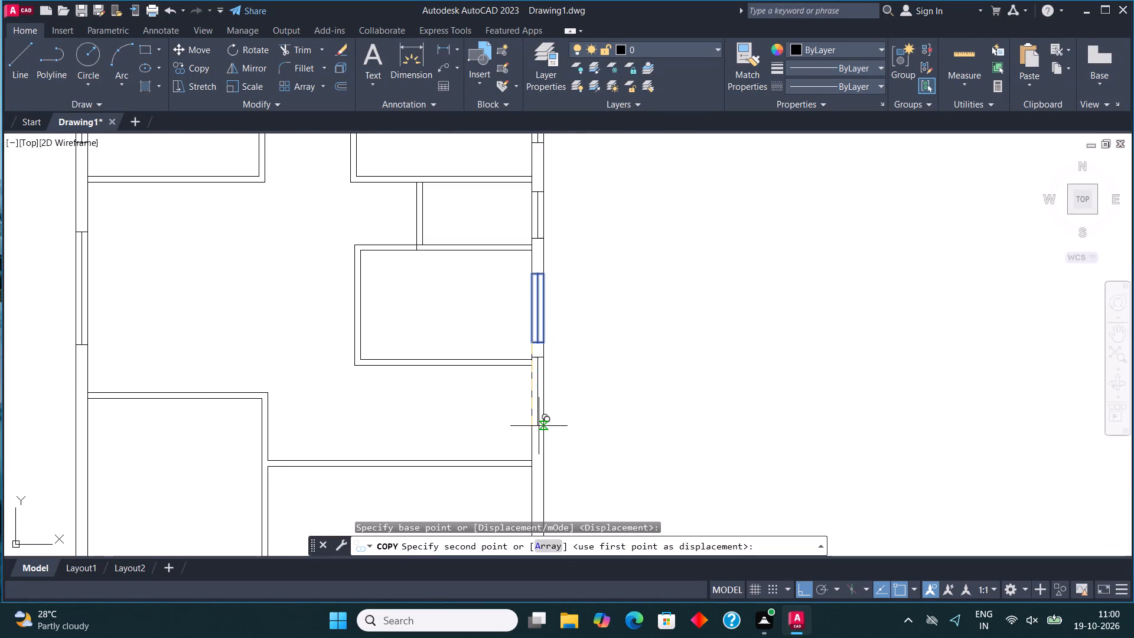
scroll(536, 442, "up", 2)
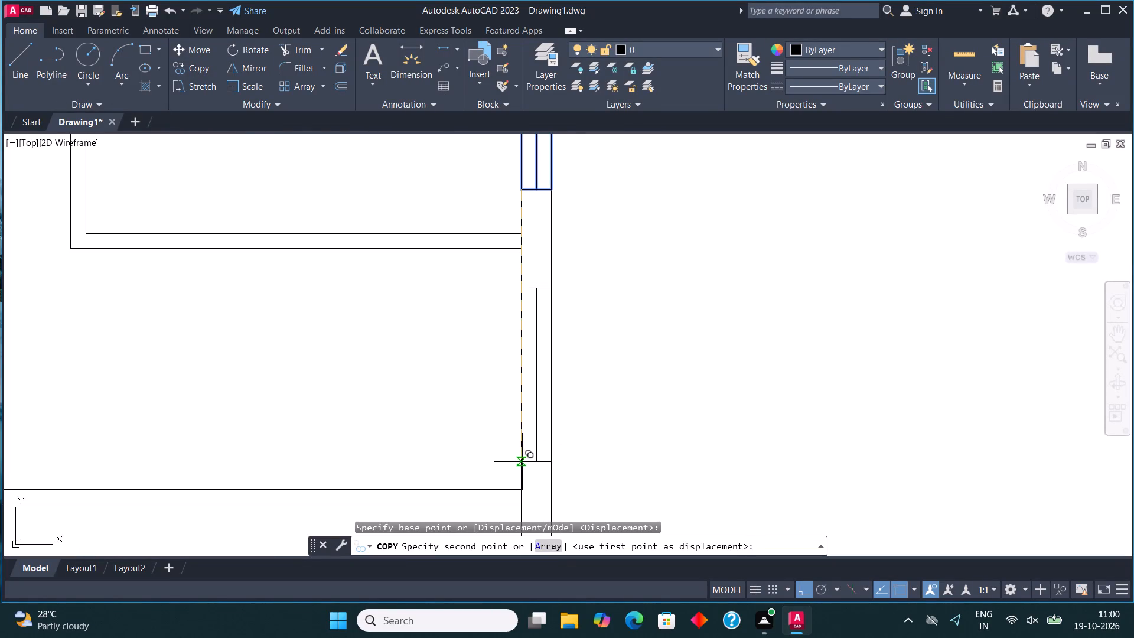
left_click(522, 462)
key("Escape")
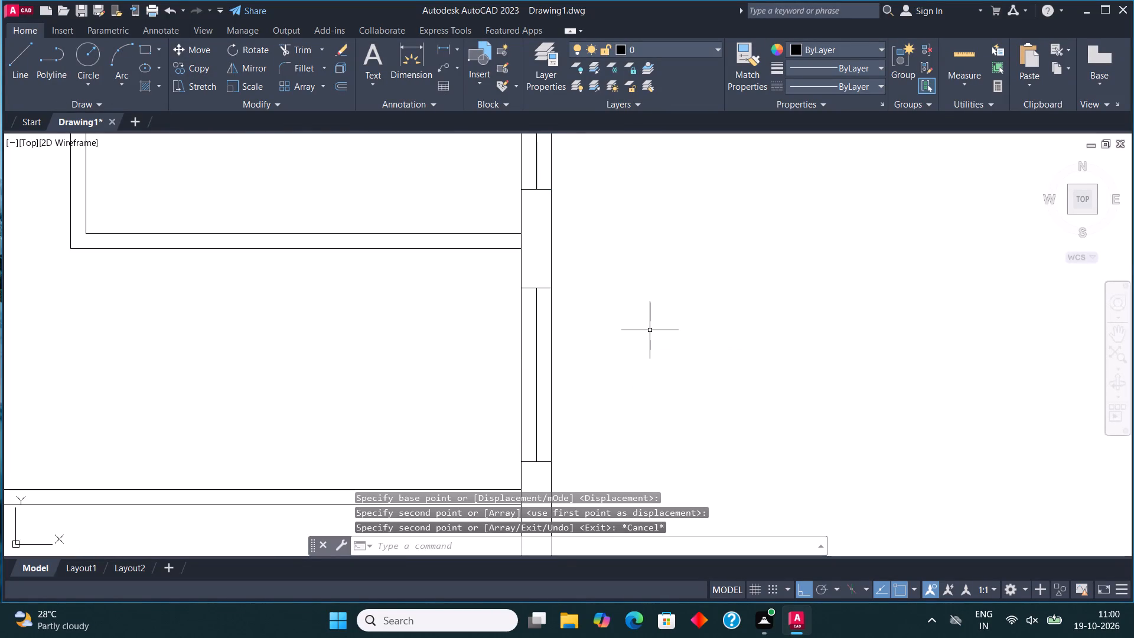
Place the imperial Door, Toilet and Trees sample blocks from the architectural tool palette in the empty space right of the plan.
scroll(686, 373, "down", 4)
middle_click_drag(680, 320, 491, 348)
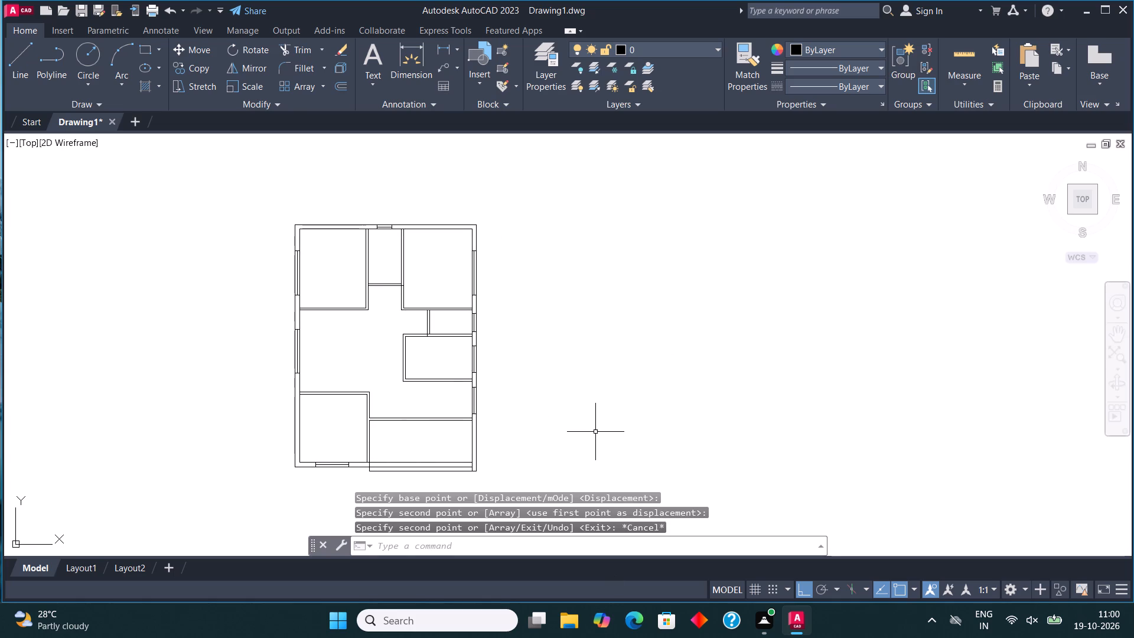
type("tool")
left_click(444, 401)
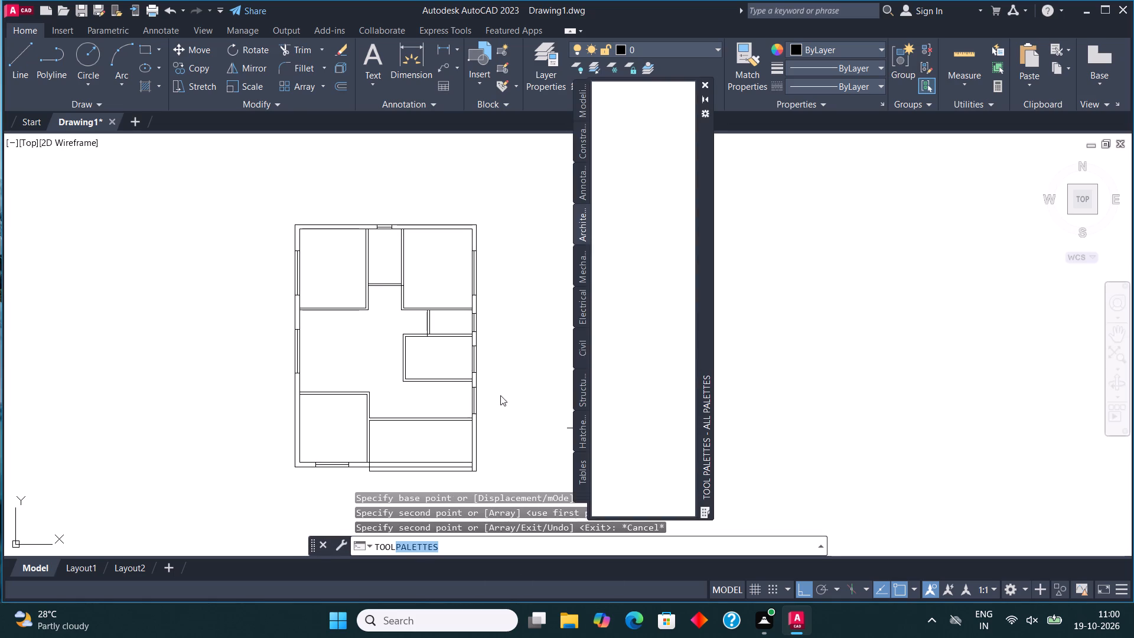
left_click(648, 115)
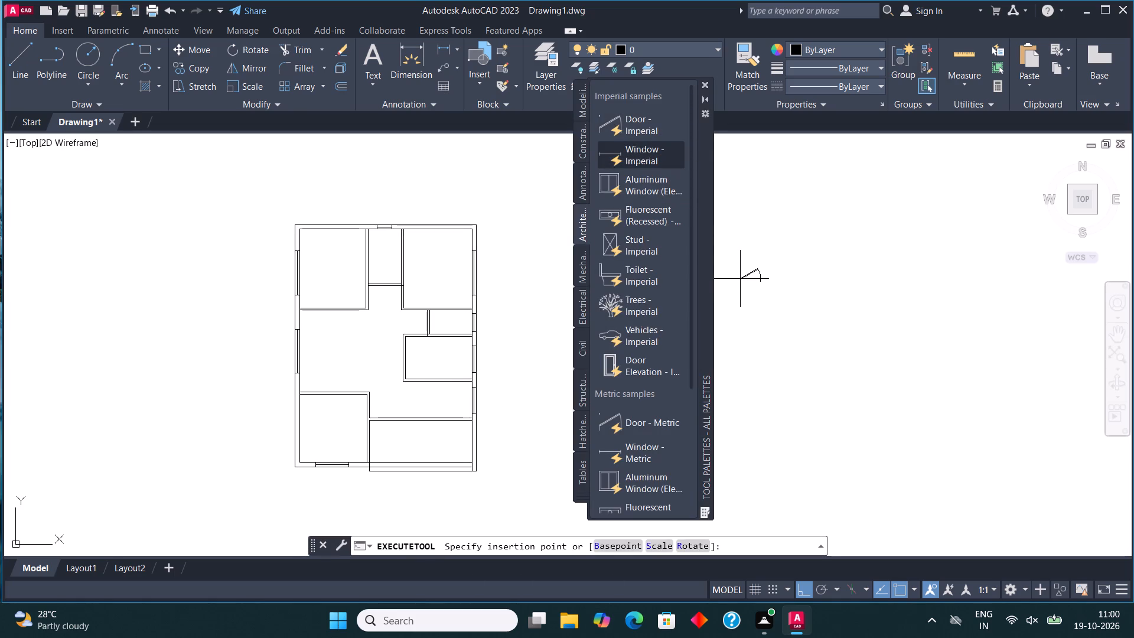
left_click(743, 271)
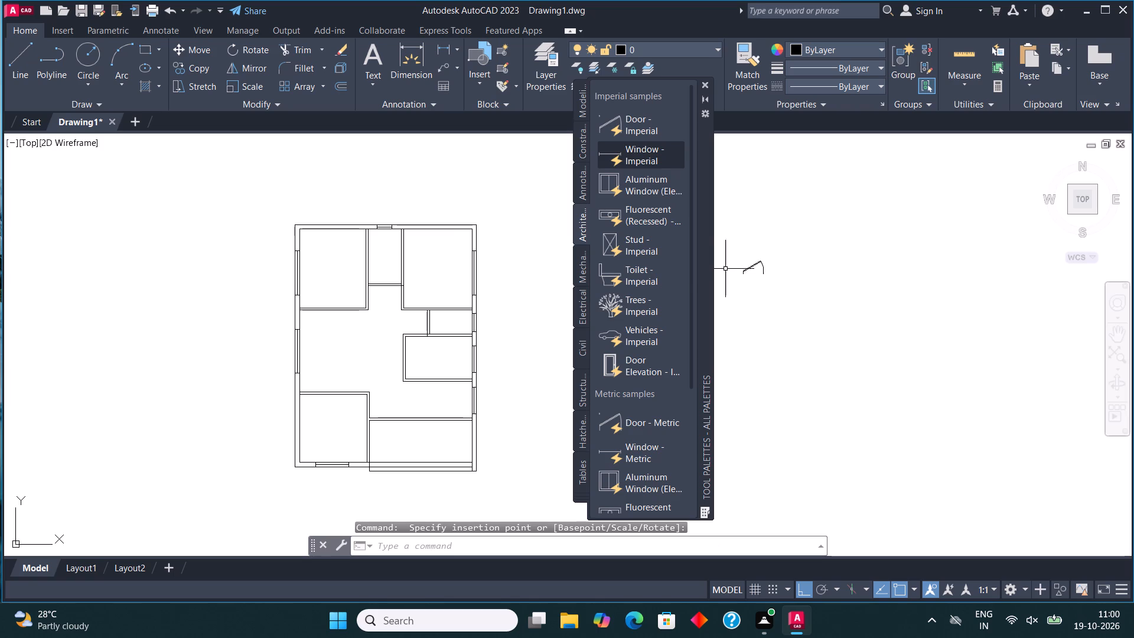
left_click(635, 278)
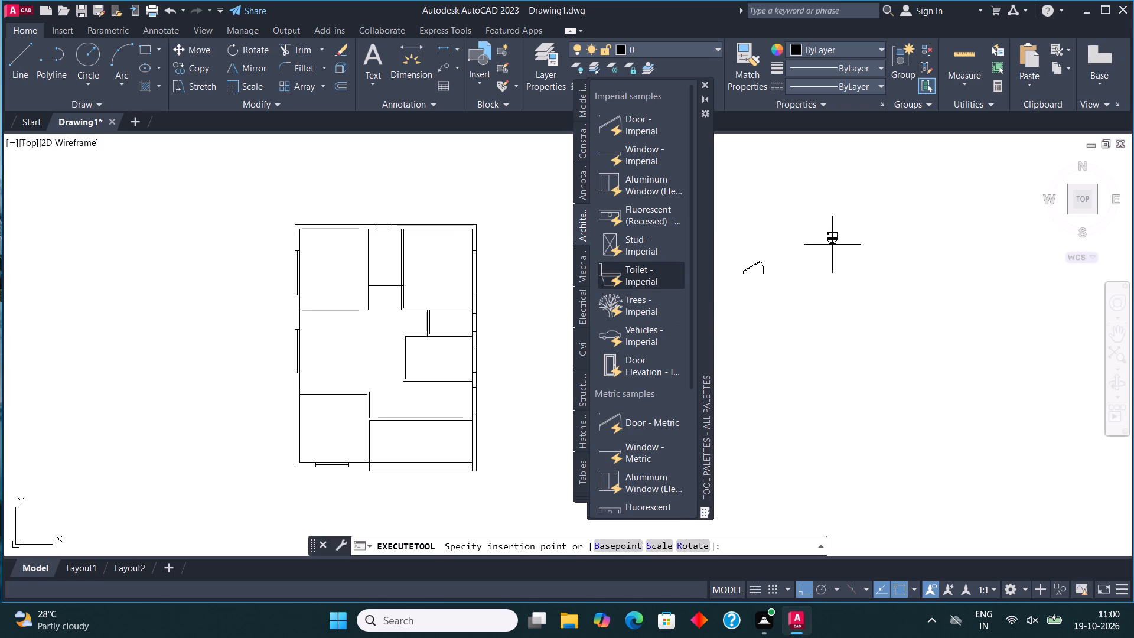
left_click(833, 245)
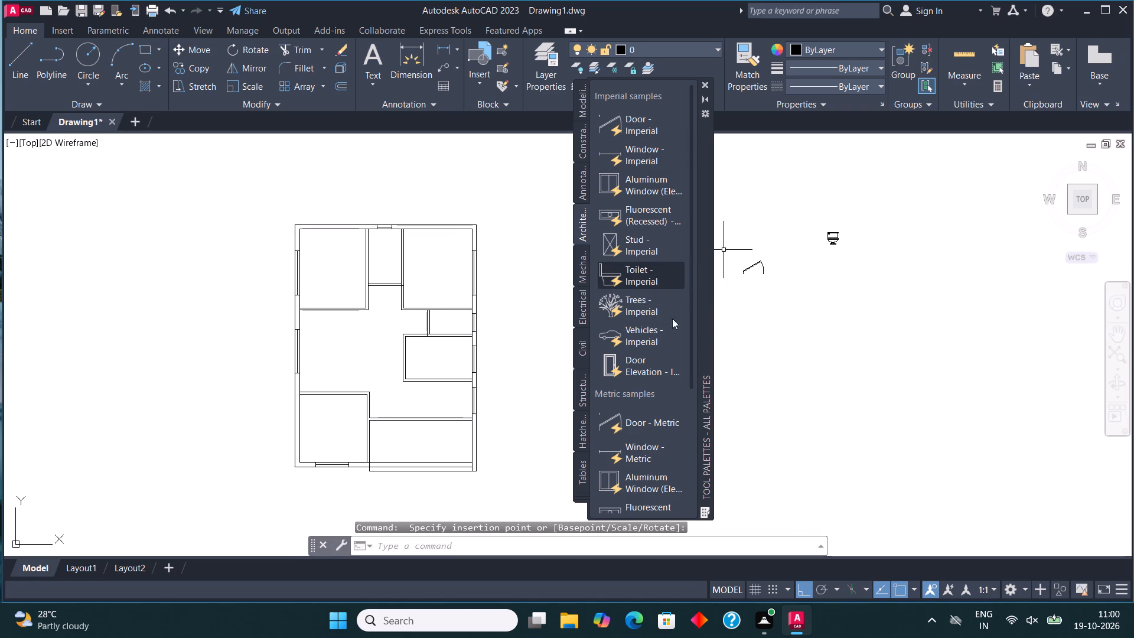
left_click(626, 303)
left_click(826, 307)
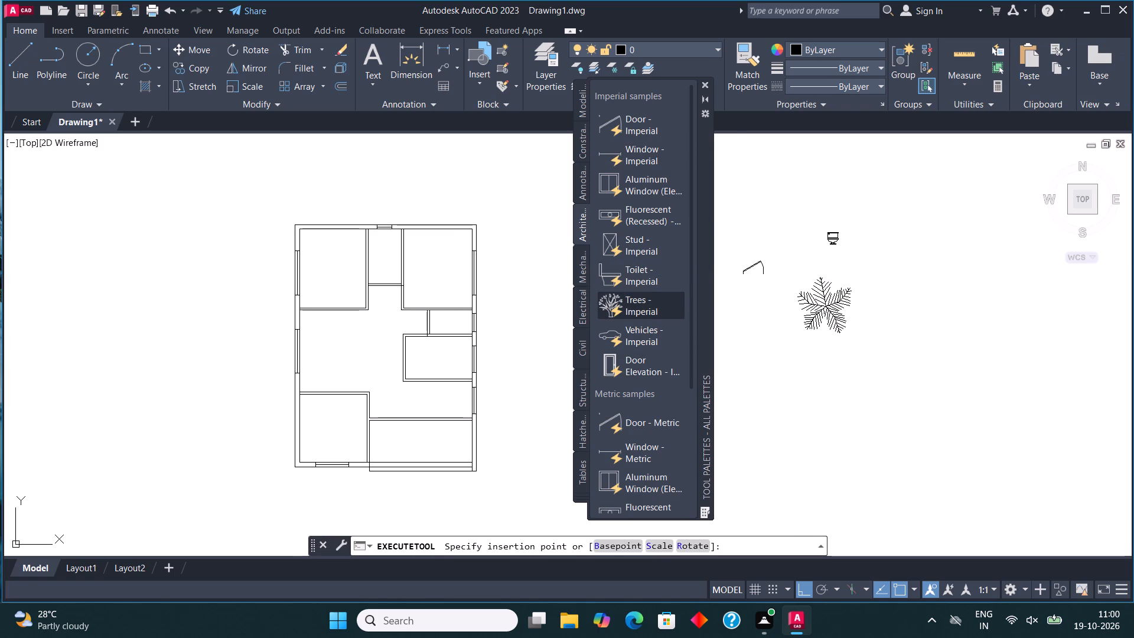
left_click(706, 80)
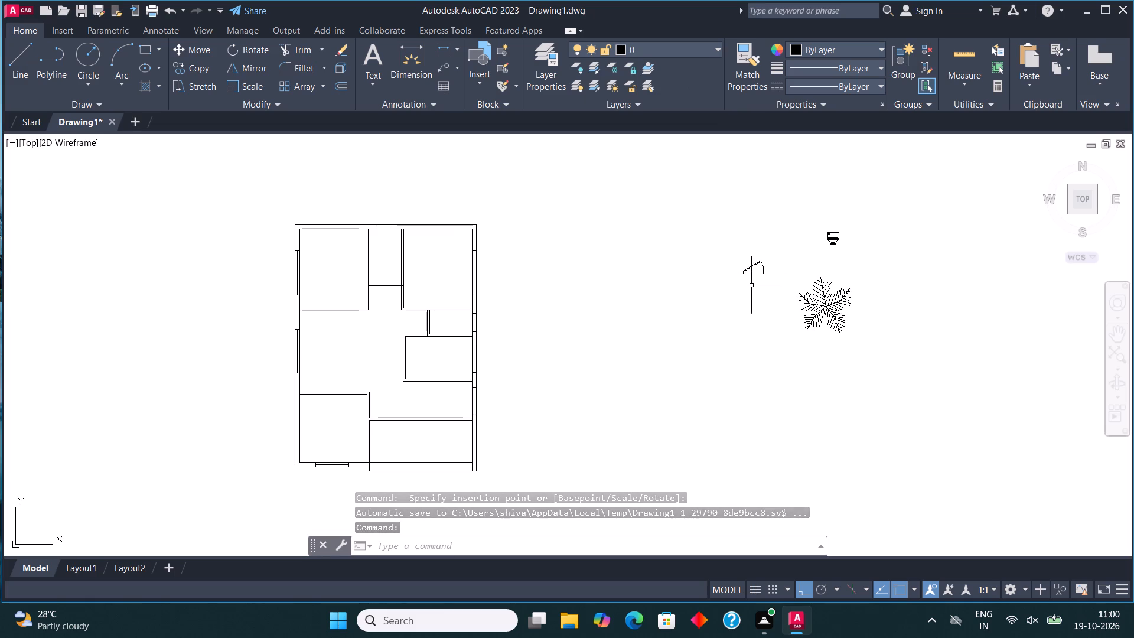
Set the door block's opening angle to Open 90º.
left_click(744, 275)
left_click(739, 264)
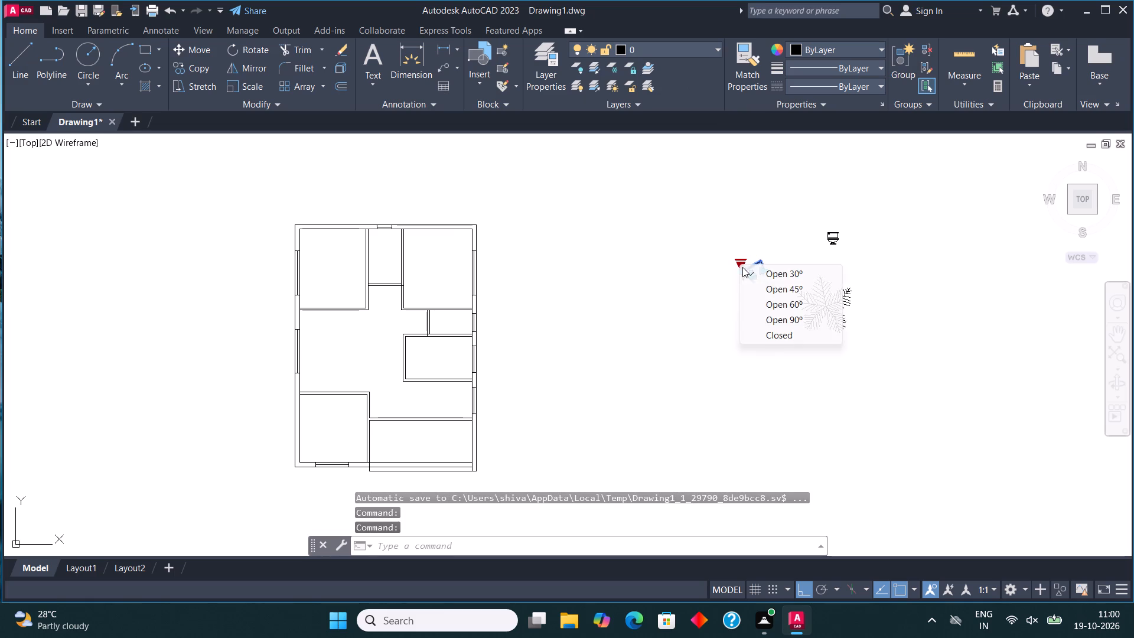
left_click(784, 320)
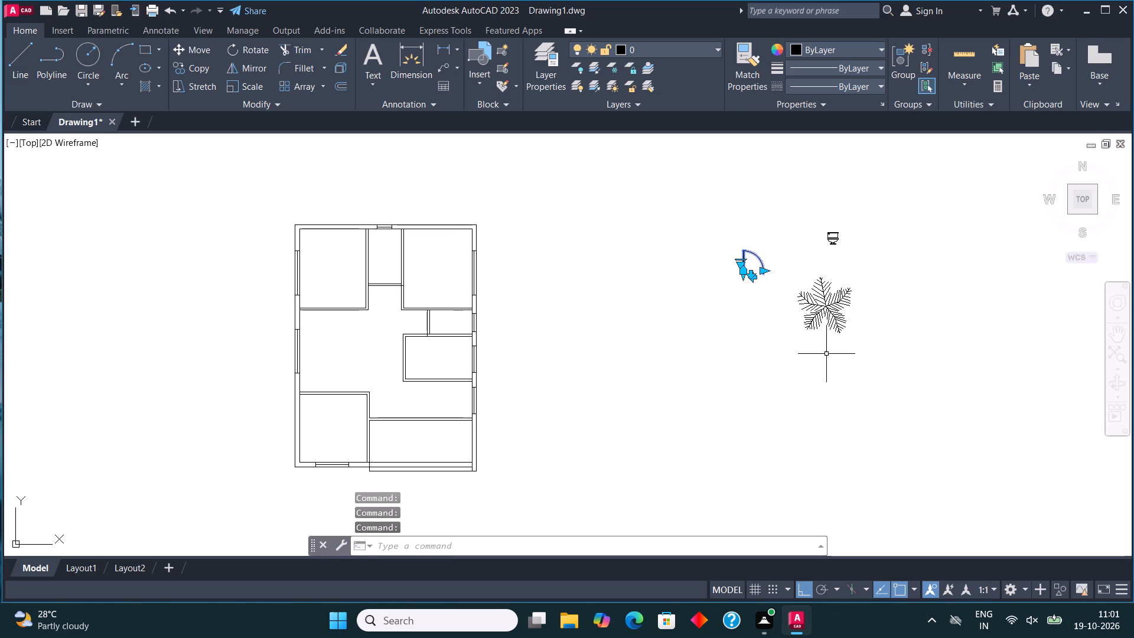
scroll(778, 378, "down", 2)
scroll(827, 353, "up", 2)
key("Escape")
Scale the tree block down about its centre to less than half its size.
left_click(786, 375)
left_click(745, 359)
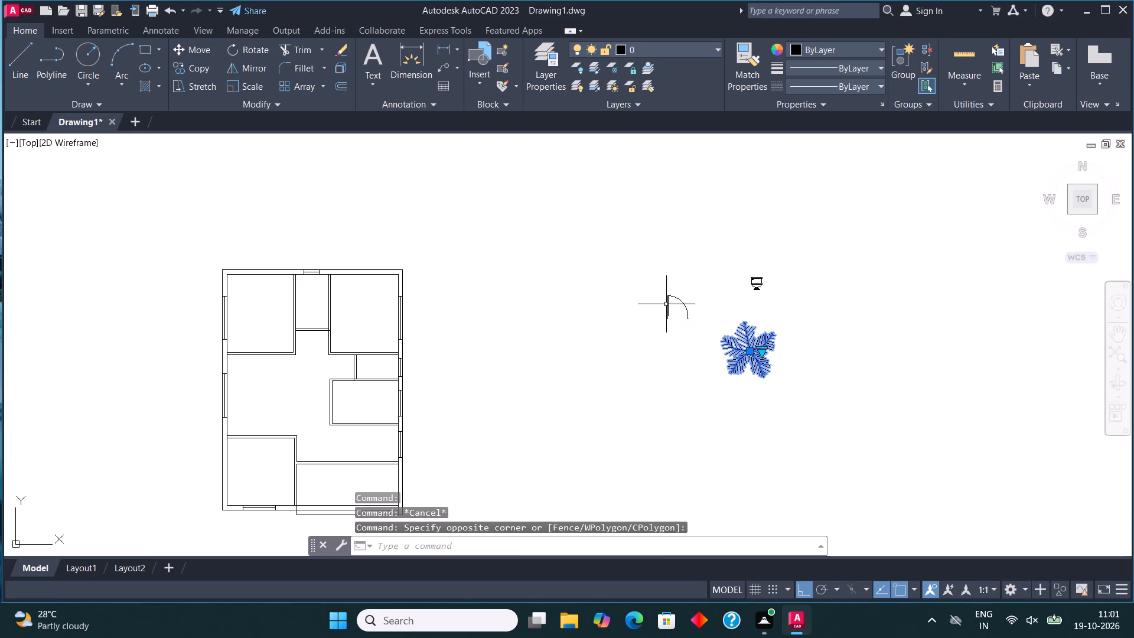
left_click(260, 86)
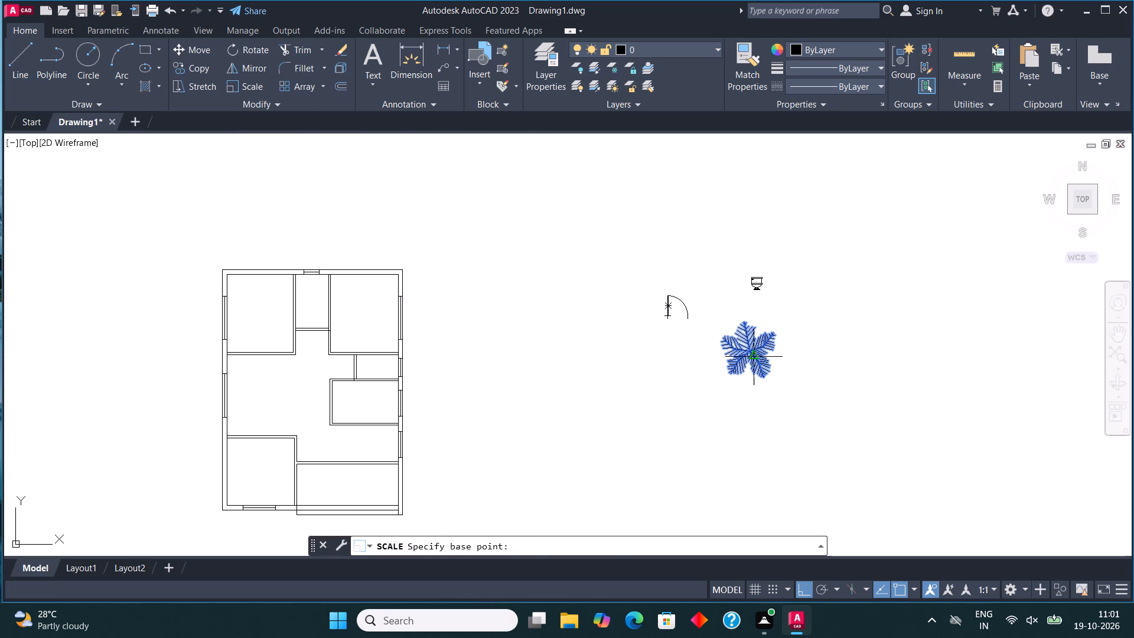
left_click(755, 355)
left_click(772, 380)
Move the reduced tree block horizontally to just outside the plan's right outer wall.
left_click_drag(765, 389, 758, 378)
left_click(723, 333)
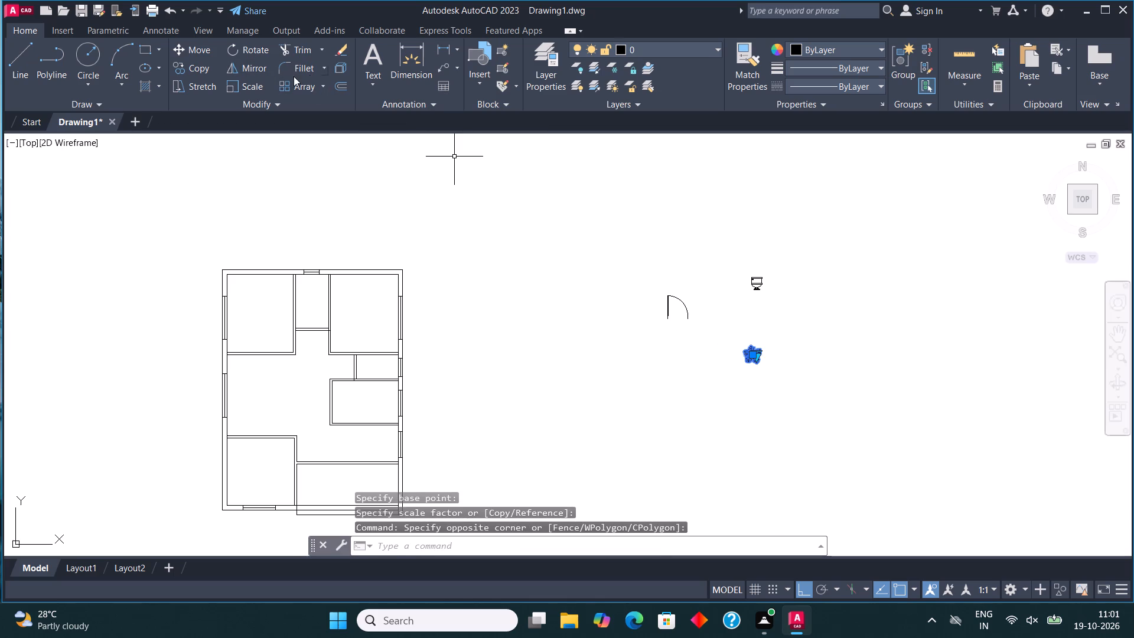
left_click(196, 51)
left_click(748, 363)
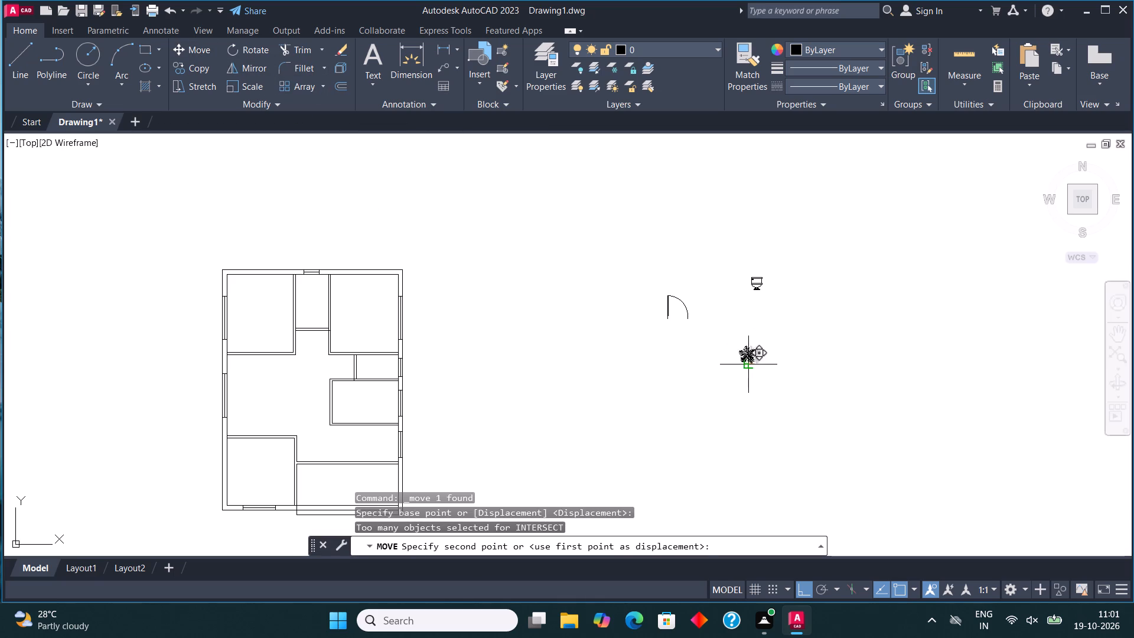
left_click(485, 400)
key("Escape")
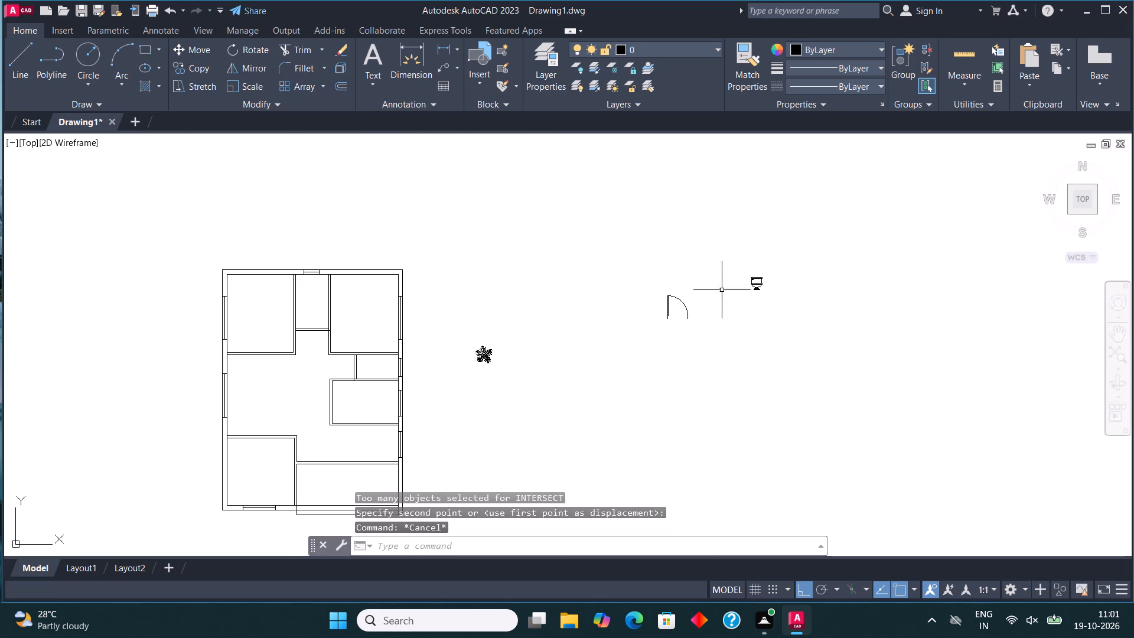
Switch the toilet block's view to Elongated (Plan).
left_click(762, 279)
scroll(759, 277, "up", 2)
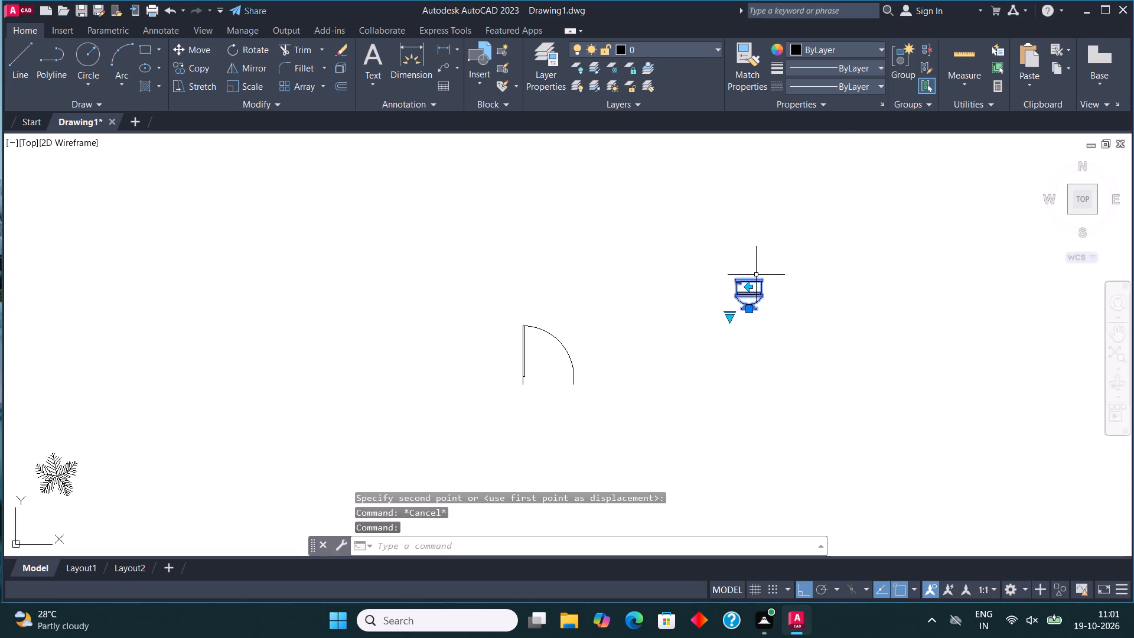
left_click(731, 318)
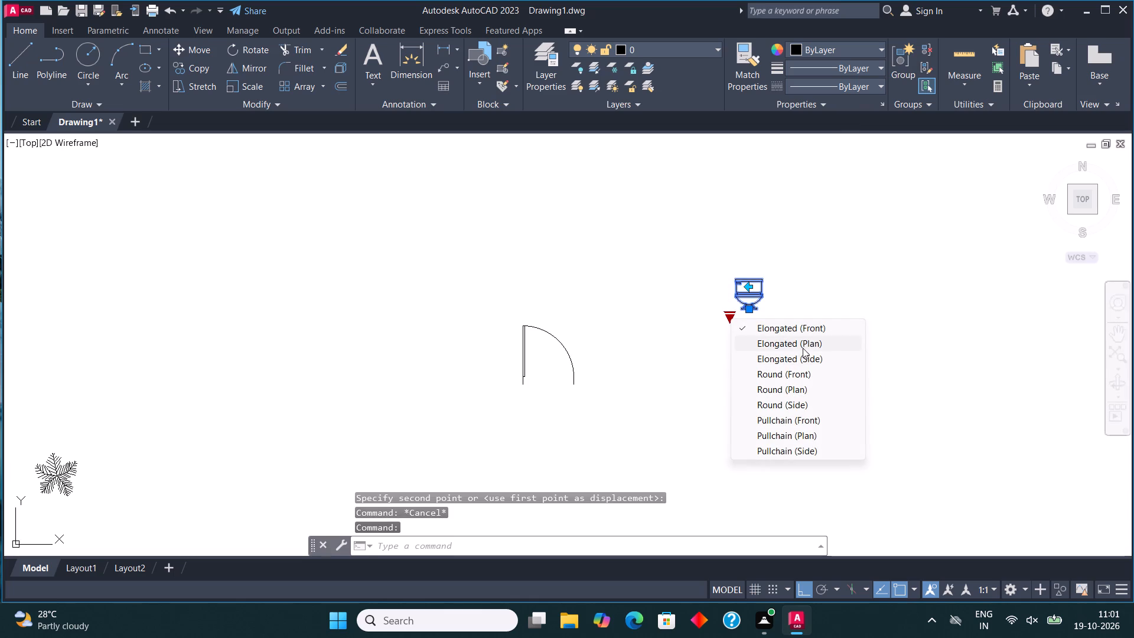
left_click(803, 346)
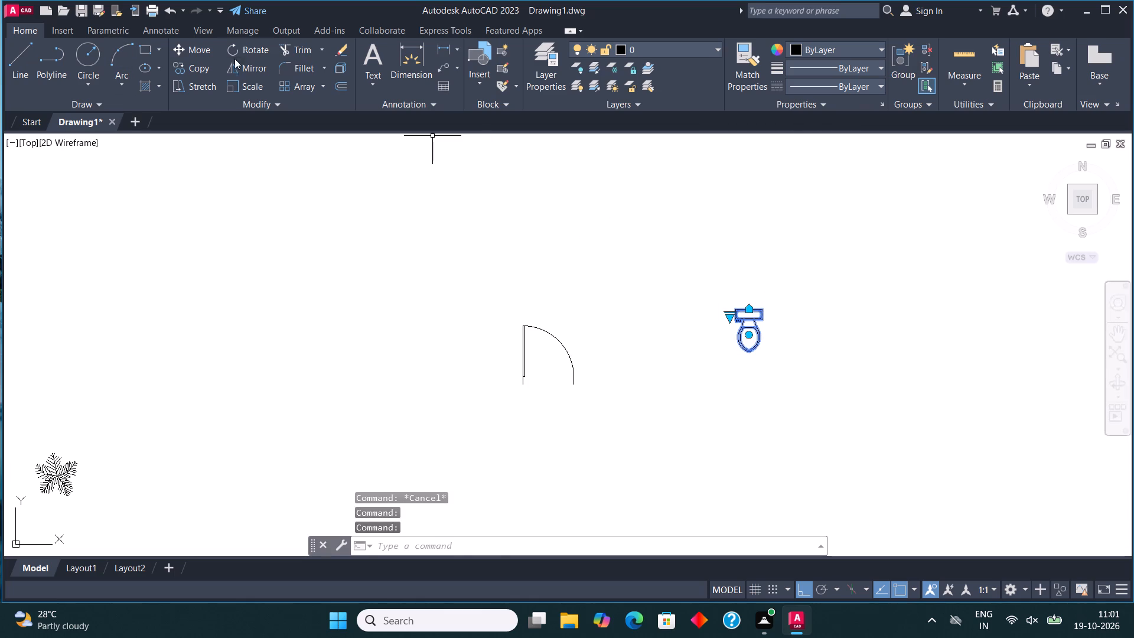
Mirror the toilet across a horizontal line just above it, keeping the original.
left_click(253, 63)
left_click(750, 293)
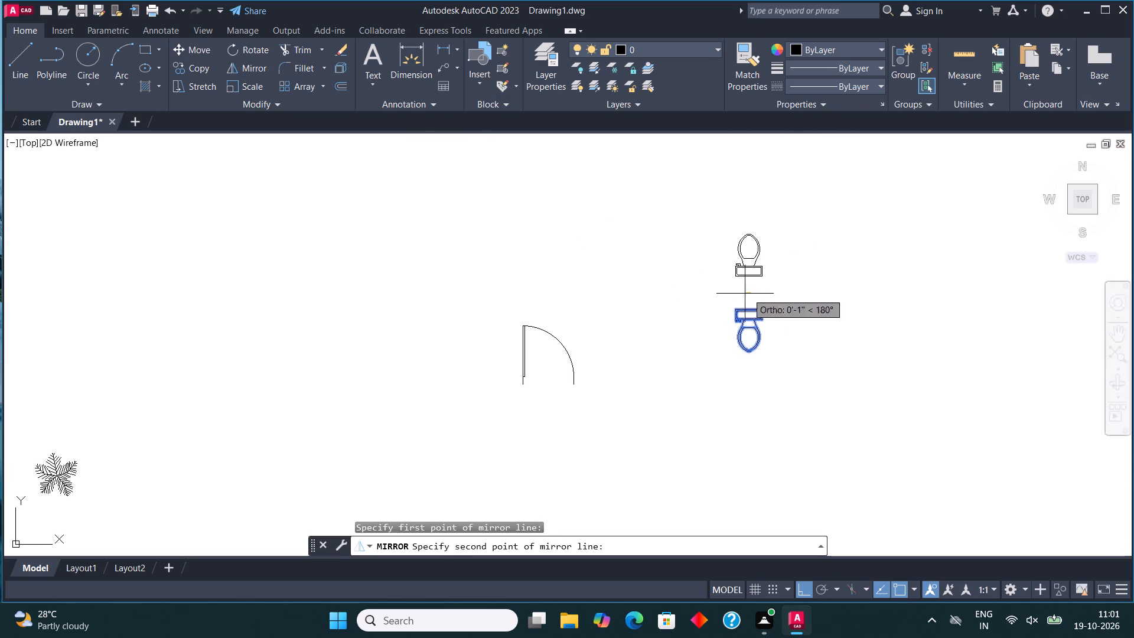
left_click(684, 278)
left_click(559, 543)
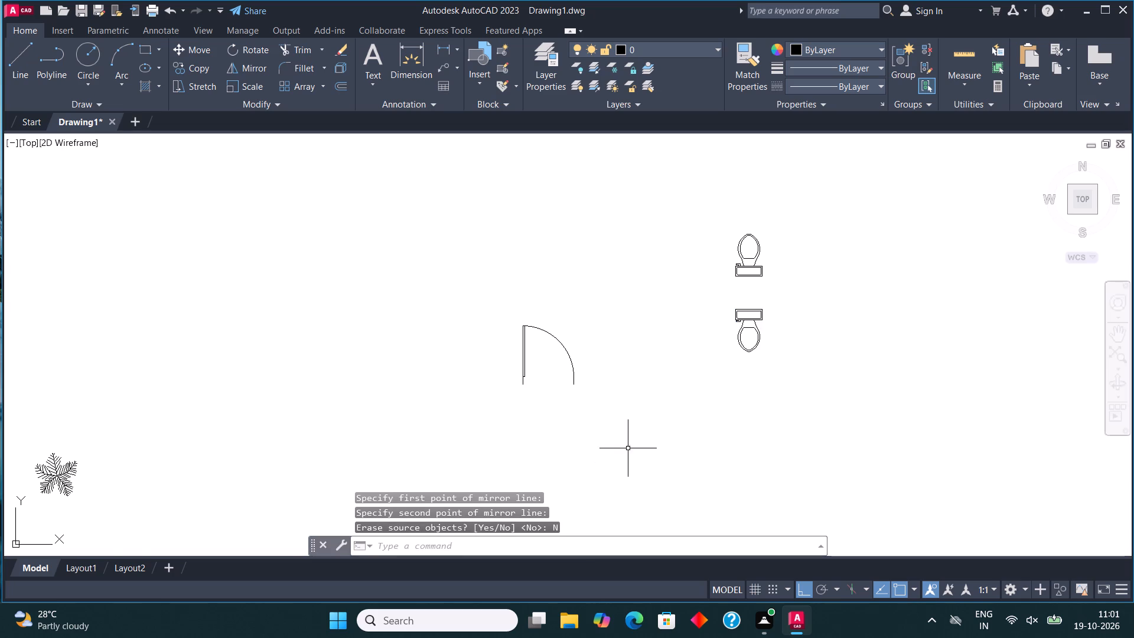
Copy the lower toilet, with its bowl facing down, horizontally to the empty space on its right.
scroll(628, 442, "down", 2)
scroll(675, 410, "up", 3)
left_click_drag(675, 409, 674, 401)
left_click(661, 375)
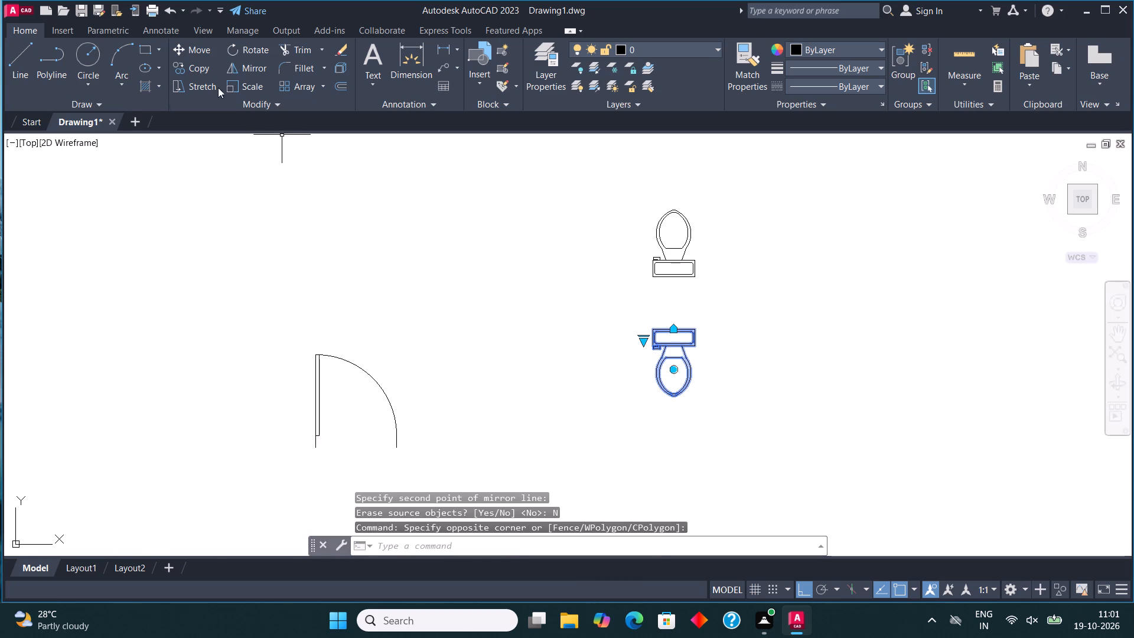
left_click(205, 65)
left_click(647, 367)
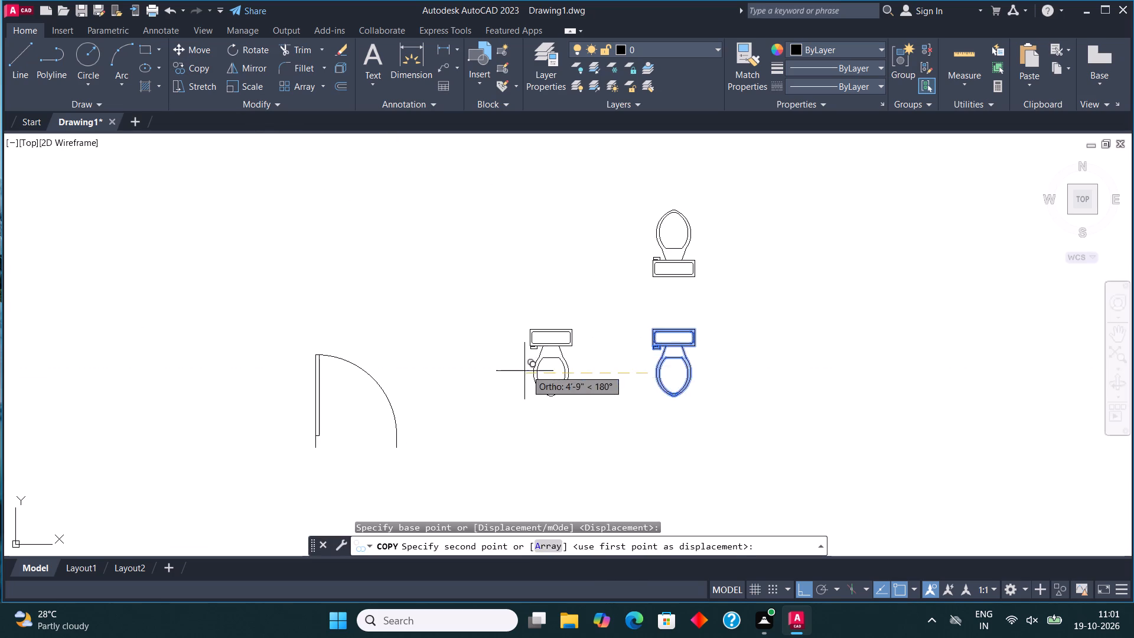
scroll(524, 371, "down", 3)
scroll(569, 375, "up", 2)
left_click(661, 378)
key("Escape")
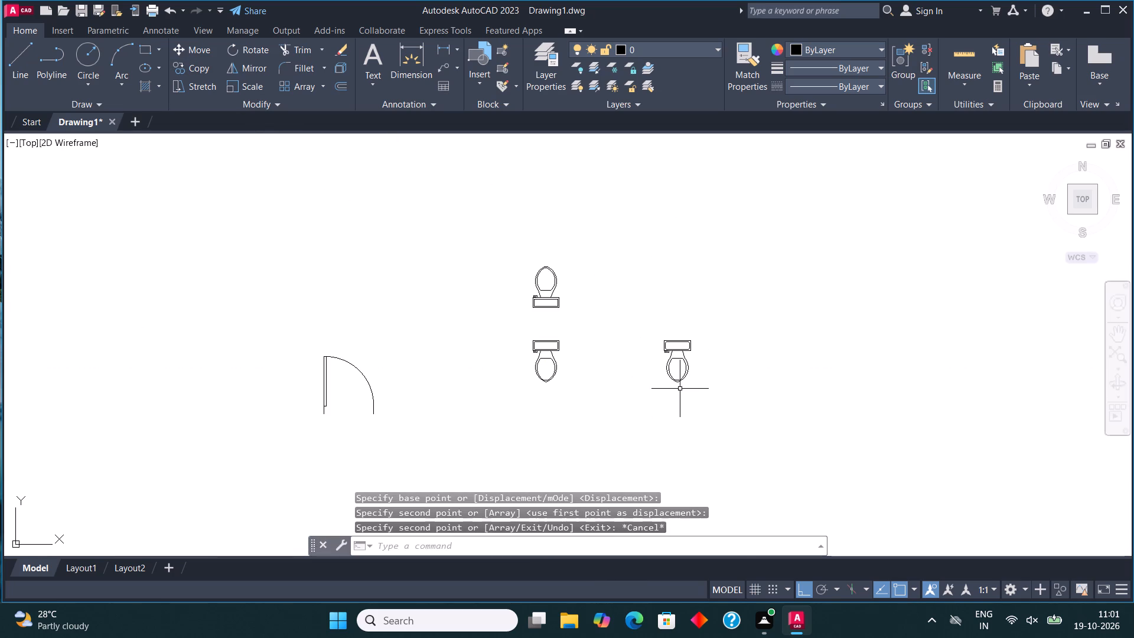
Rotate the copied toilet 90° clockwise about its tank so that the bowl faces left.
left_click(677, 362)
left_click(638, 350)
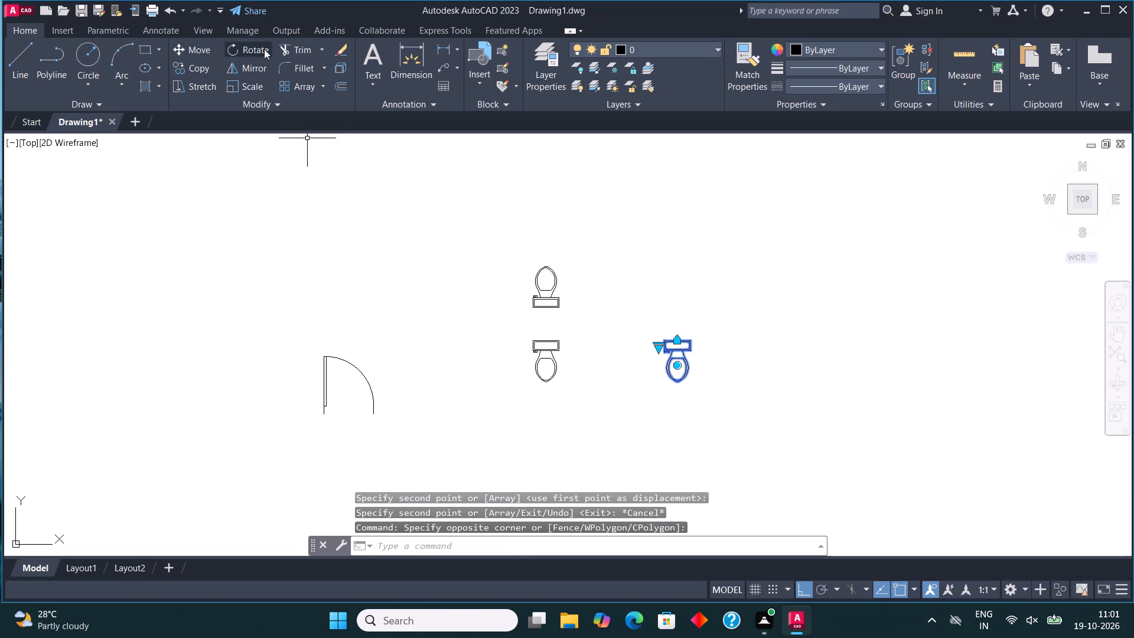
left_click(264, 49)
left_click(675, 346)
left_click(701, 458)
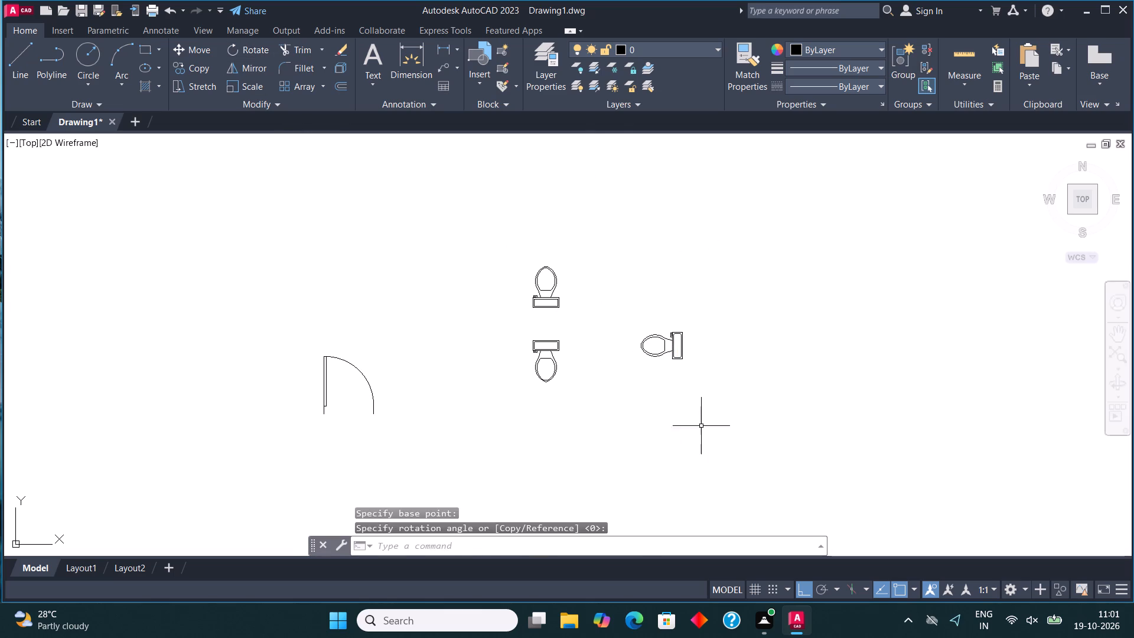
Mirror the left-facing toilet across a vertical line on its right, keeping the original.
left_click_drag(701, 411, 700, 395)
left_click(638, 286)
left_click(263, 64)
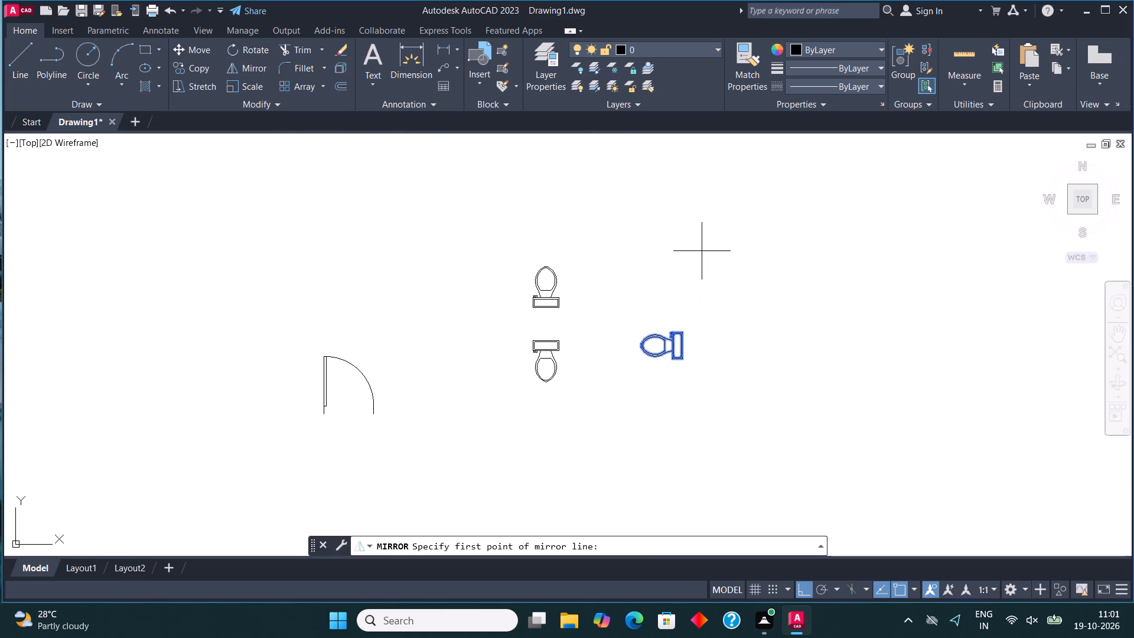
left_click(719, 339)
left_click(717, 424)
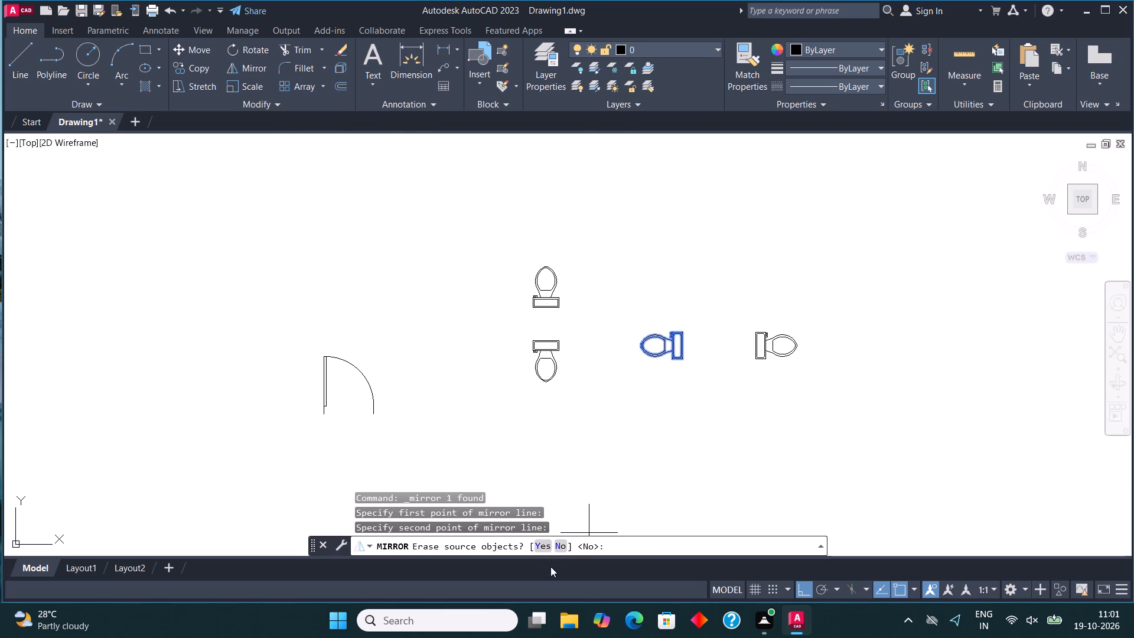
left_click(562, 541)
Mirror the door block across a vertical line just to its right, keeping the original.
scroll(864, 281, "down", 2)
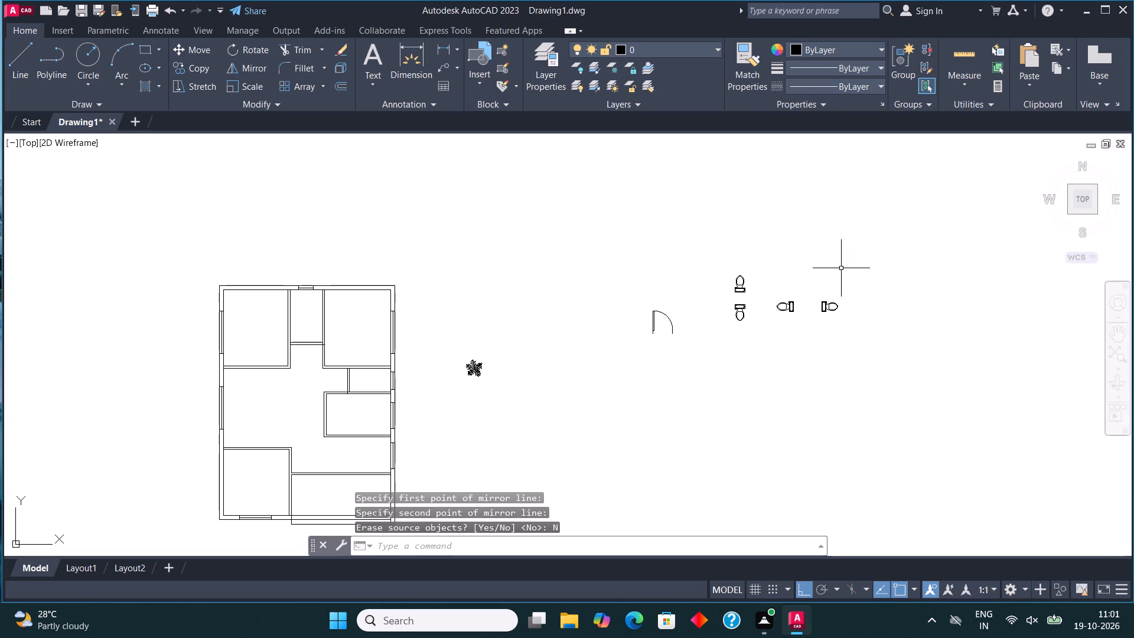
scroll(689, 315, "up", 2)
left_click(620, 334)
left_click(575, 327)
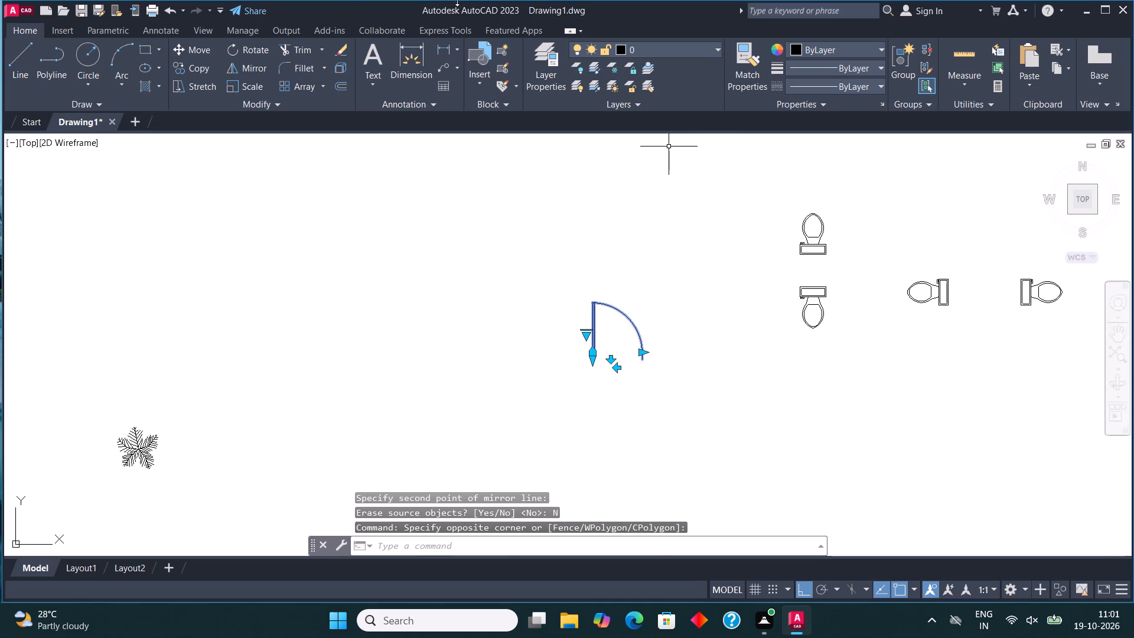
left_click(248, 65)
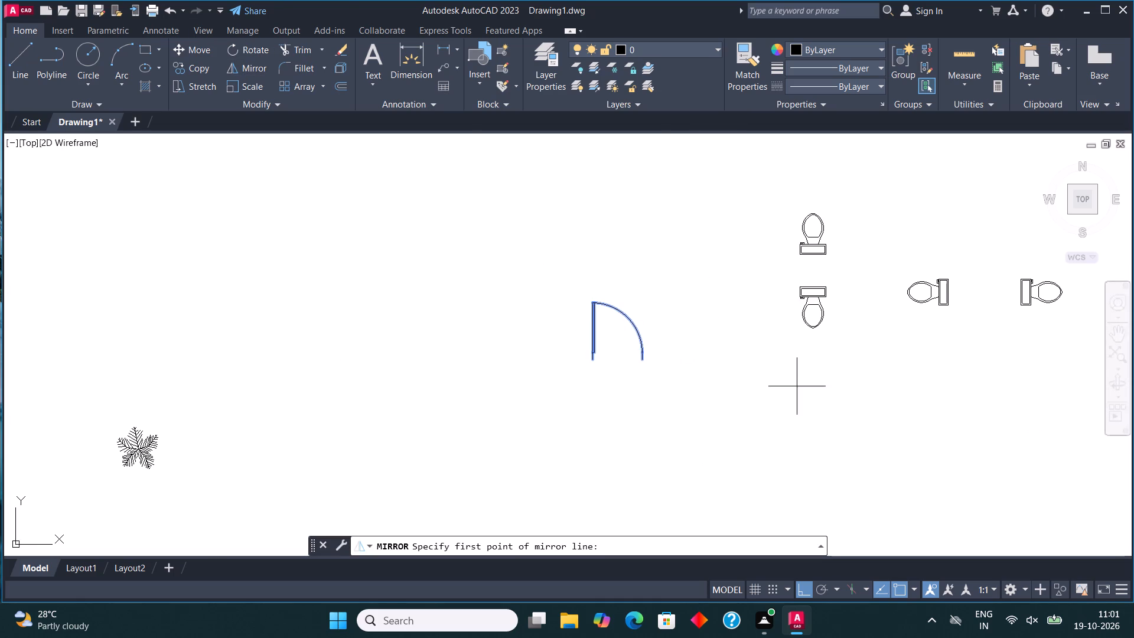
left_click(654, 350)
left_click(666, 405)
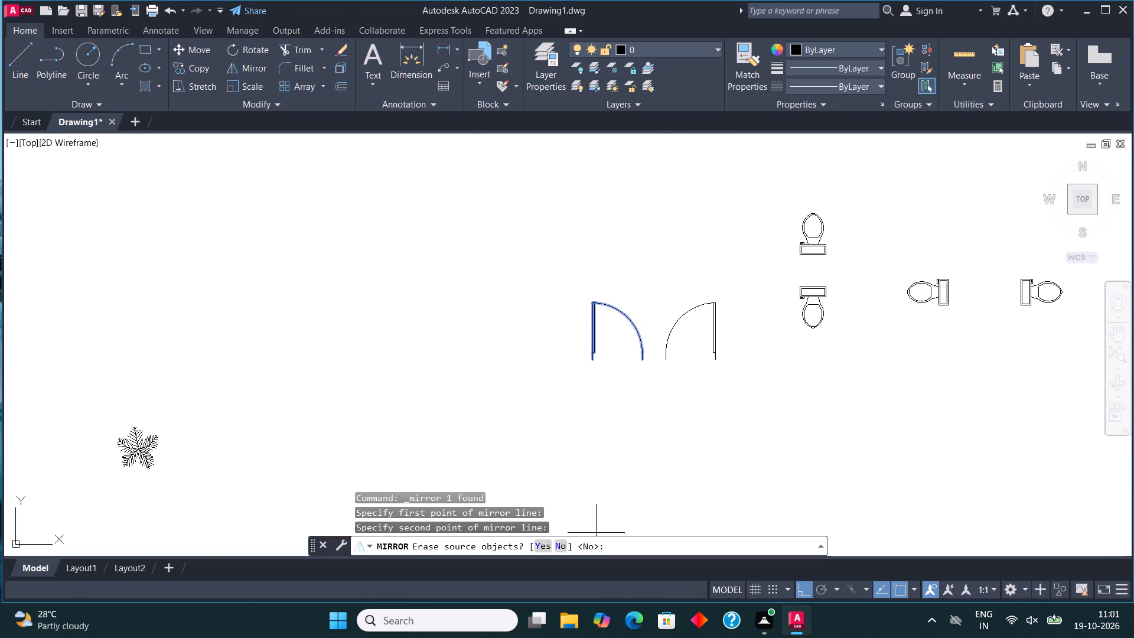
left_click(565, 545)
Mirror both doors across a horizontal line just below them, keeping the originals.
left_click(694, 349)
left_click(582, 288)
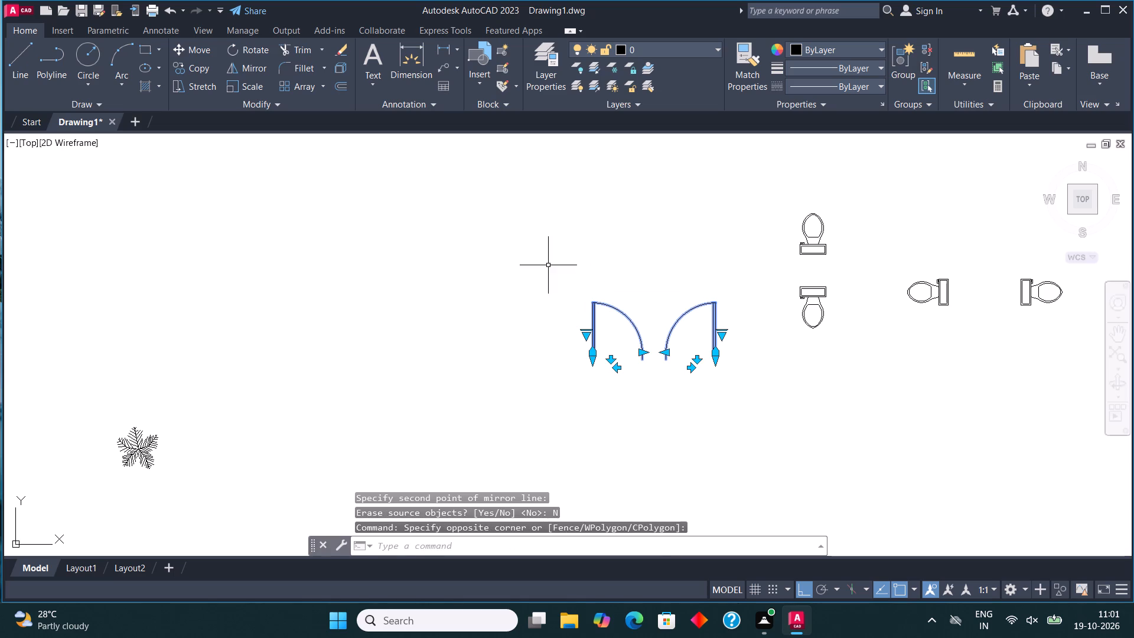
left_click(252, 69)
scroll(477, 177, "down", 2)
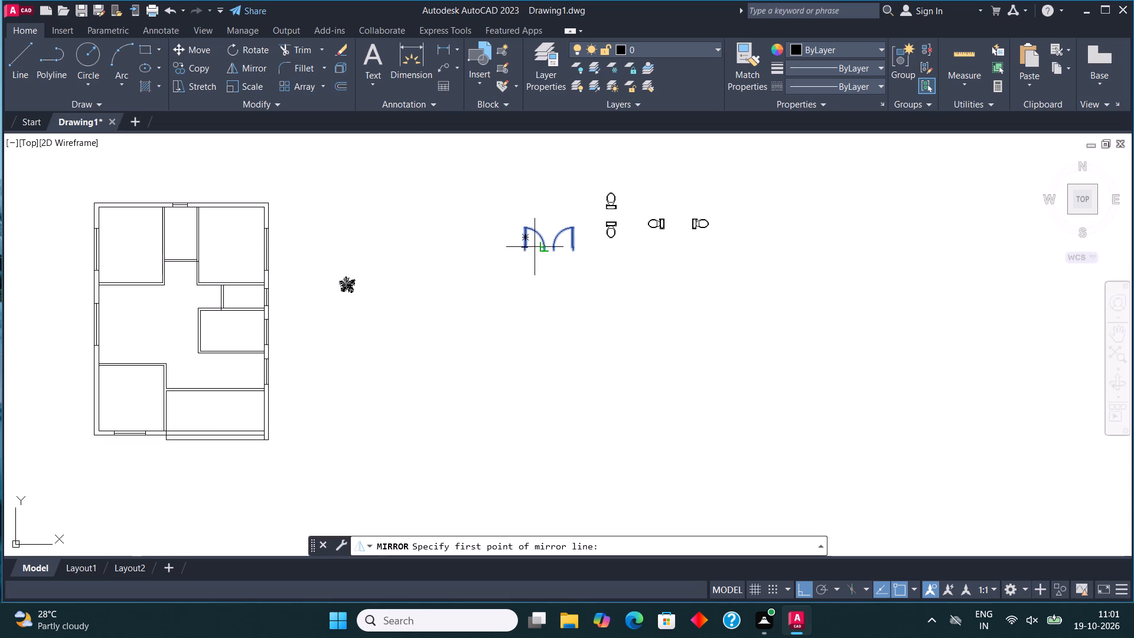
scroll(548, 259, "up", 1)
left_click(545, 261)
left_click(426, 258)
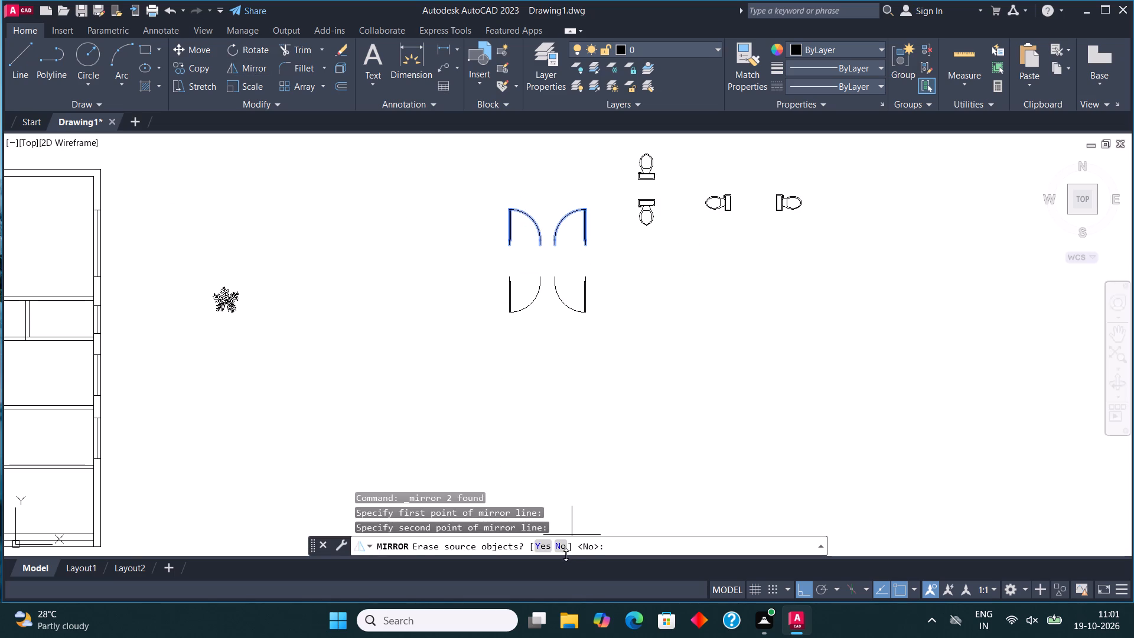
left_click(563, 547)
Copy the upper-left door of the four straight down about 24' into the empty space below.
left_click(518, 240)
left_click(490, 216)
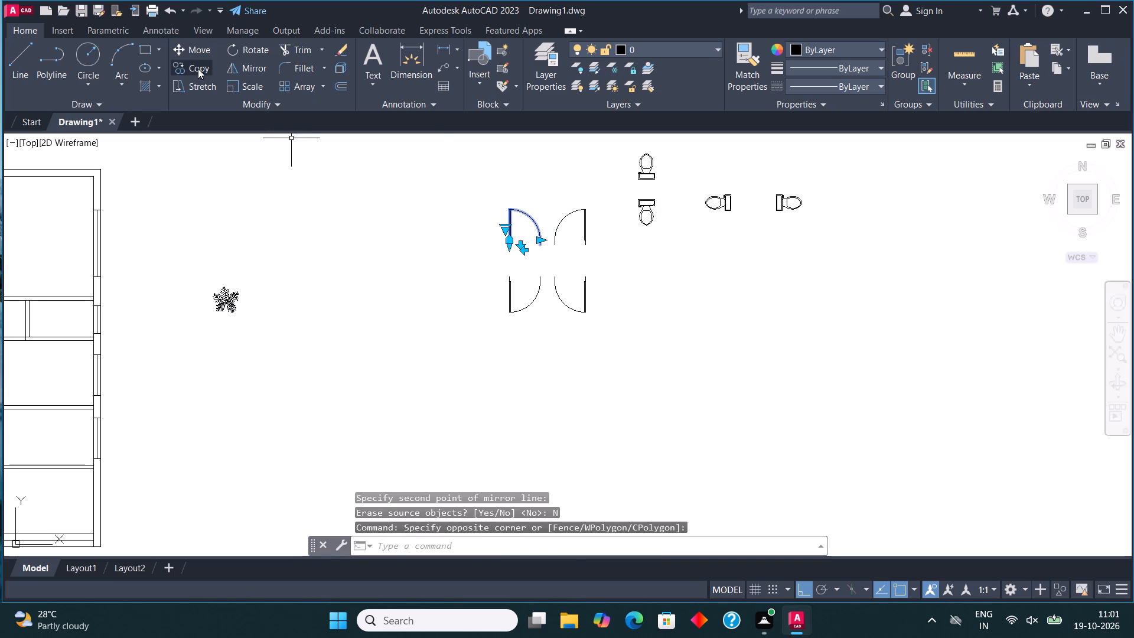
left_click(198, 69)
left_click(509, 219)
scroll(509, 223, "down", 3)
scroll(508, 279, "up", 3)
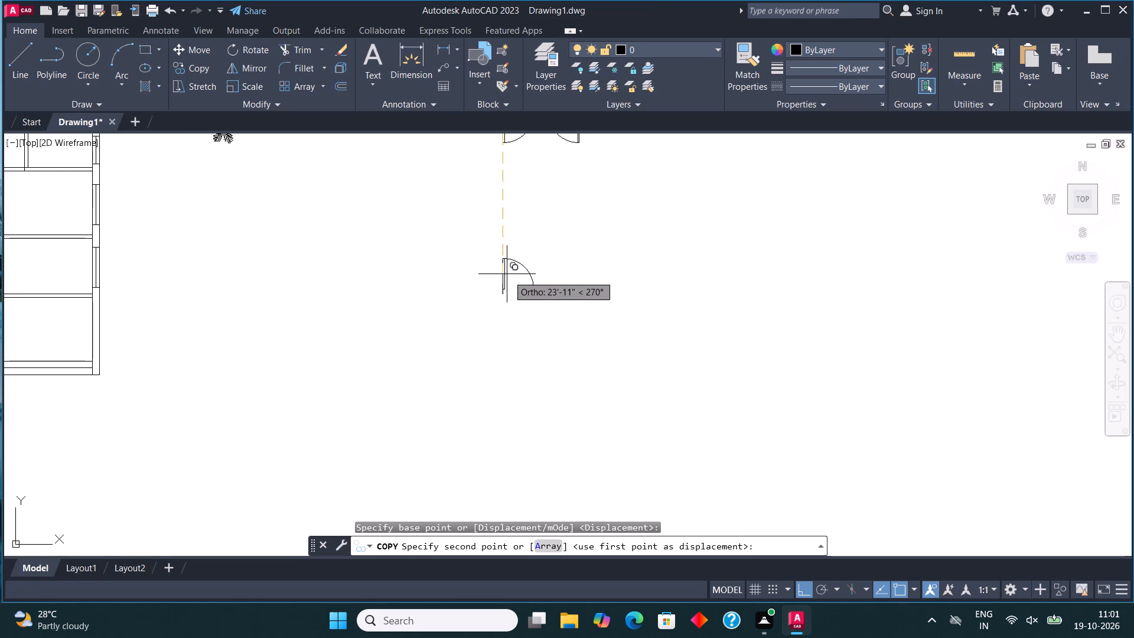
left_click(507, 268)
middle_click_drag(516, 207, 527, 213)
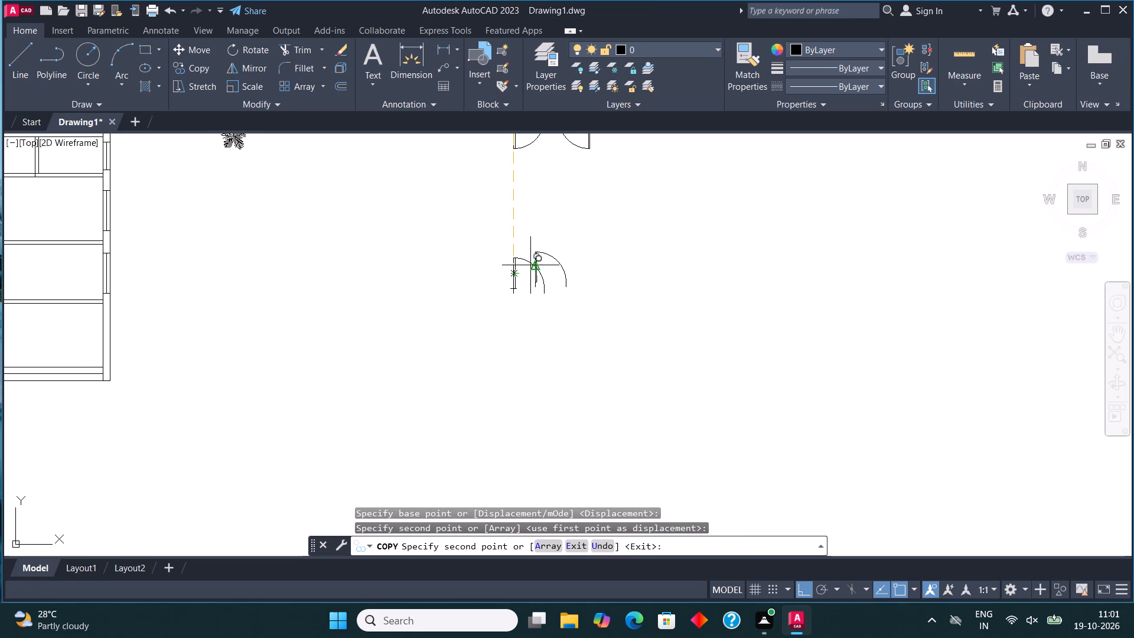
key("Escape")
Rotate the copied door 90° counterclockwise so that its leaf lies horizontally with the swing arc above.
left_click_drag(523, 278, 517, 266)
left_click(498, 259)
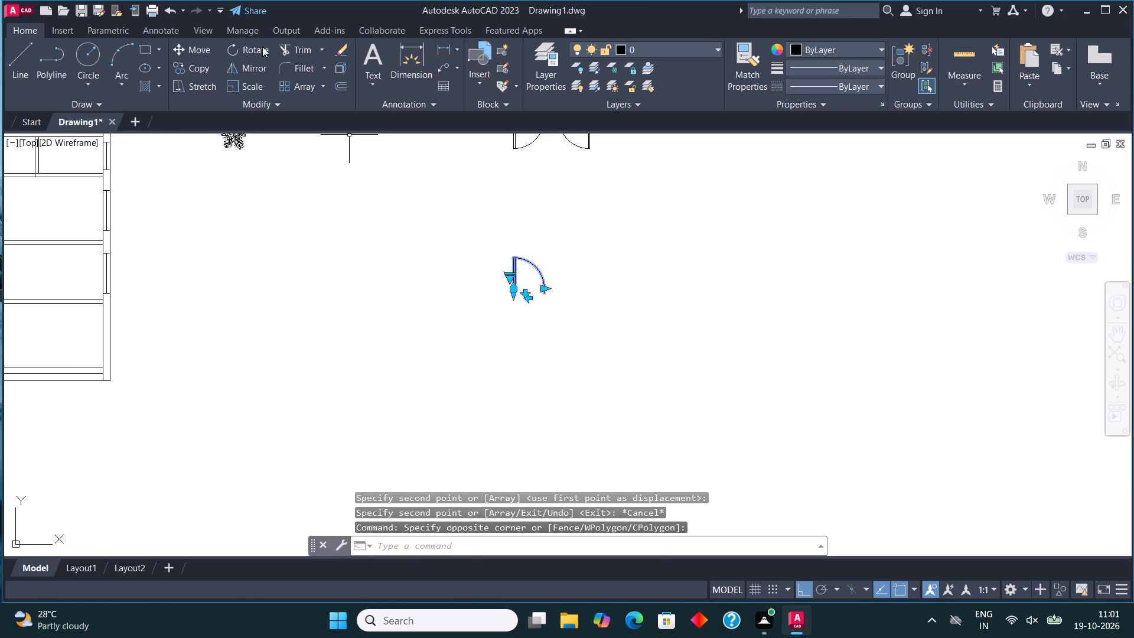
left_click(259, 44)
left_click(532, 289)
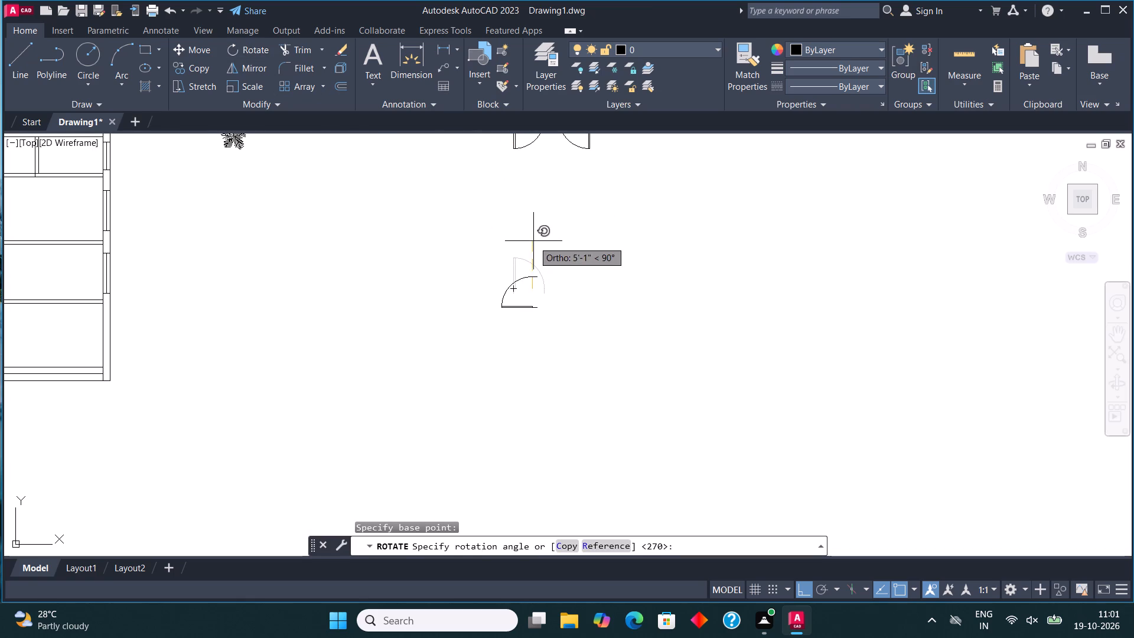
left_click(522, 223)
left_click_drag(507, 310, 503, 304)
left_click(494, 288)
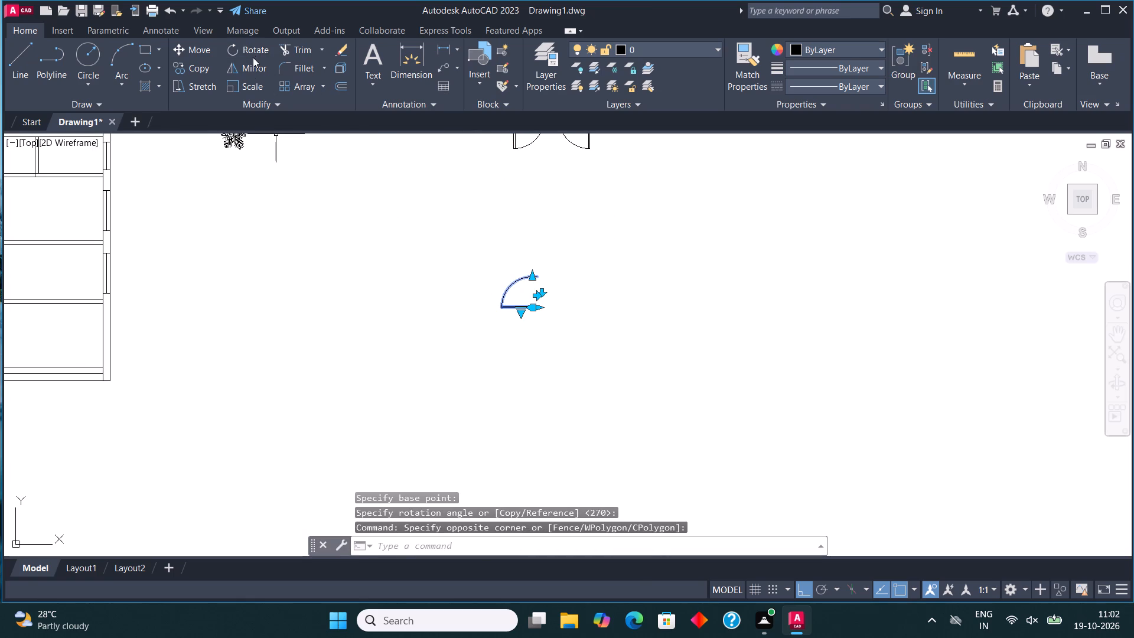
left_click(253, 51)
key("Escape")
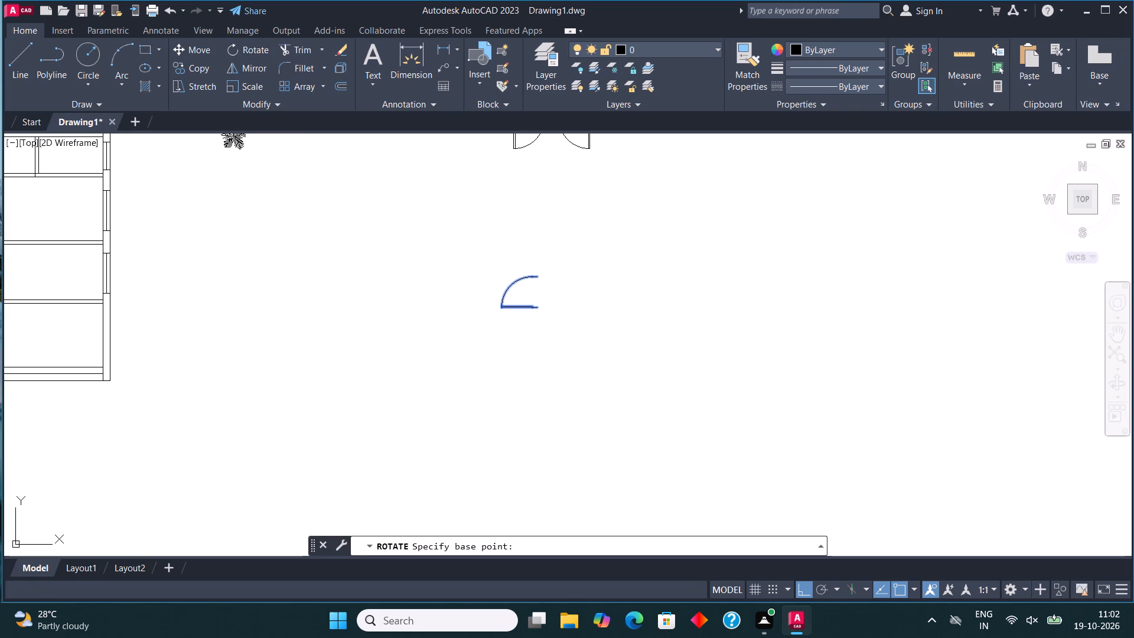
Mirror the rotated door across a horizontal line just below it, keeping the original.
left_click(526, 334)
left_click(479, 272)
left_click(265, 70)
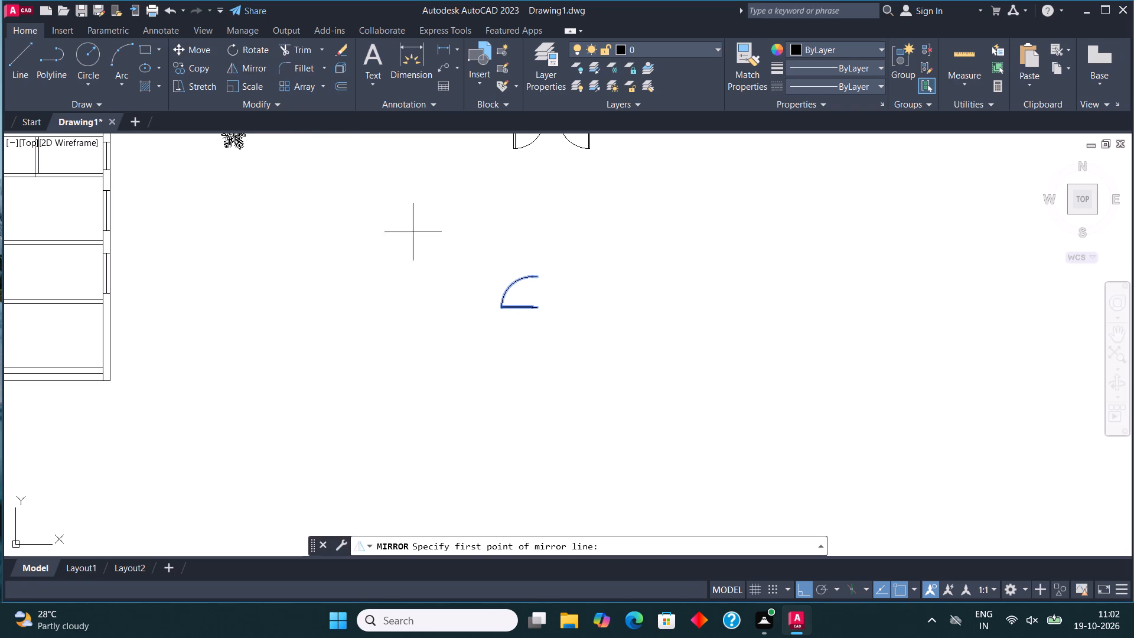
left_click(519, 325)
left_click(449, 308)
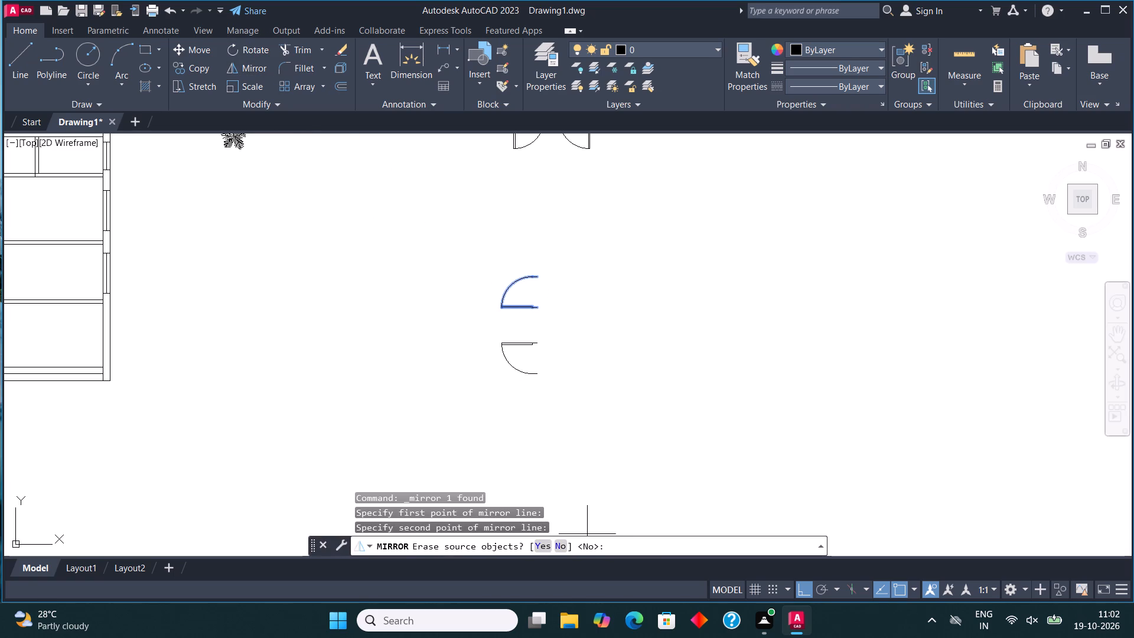
left_click(565, 548)
Mirror the two horizontal-leaf doors across a vertical line to their right, keeping the originals.
left_click(468, 335)
left_click(530, 386)
left_click_drag(536, 398, 532, 377)
left_click(498, 261)
left_click(245, 66)
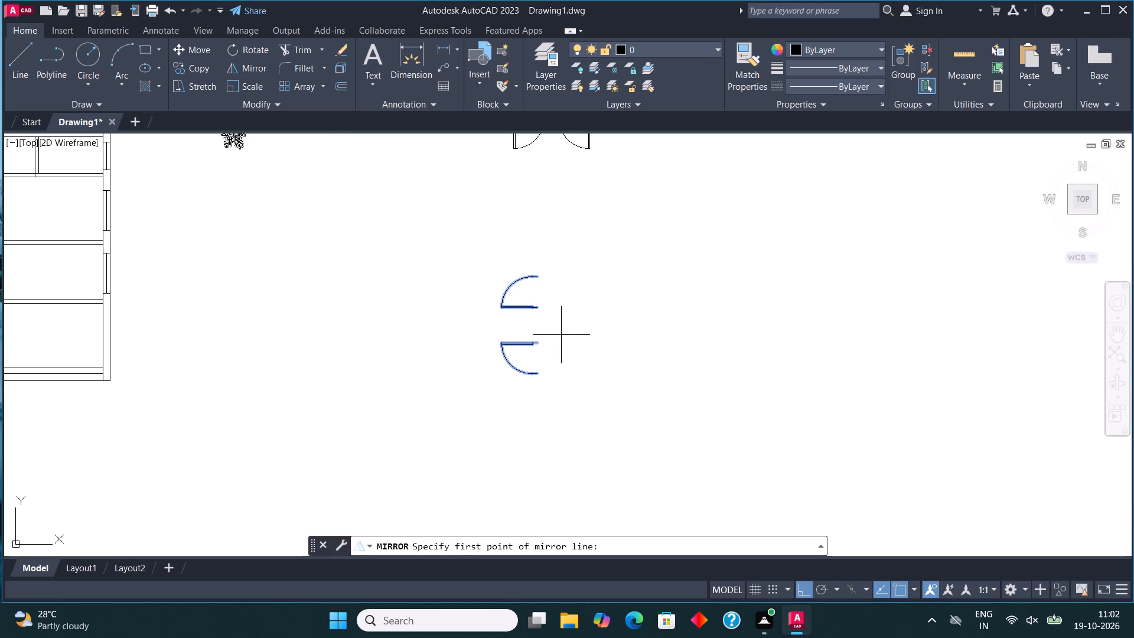
left_click(566, 325)
left_click(568, 375)
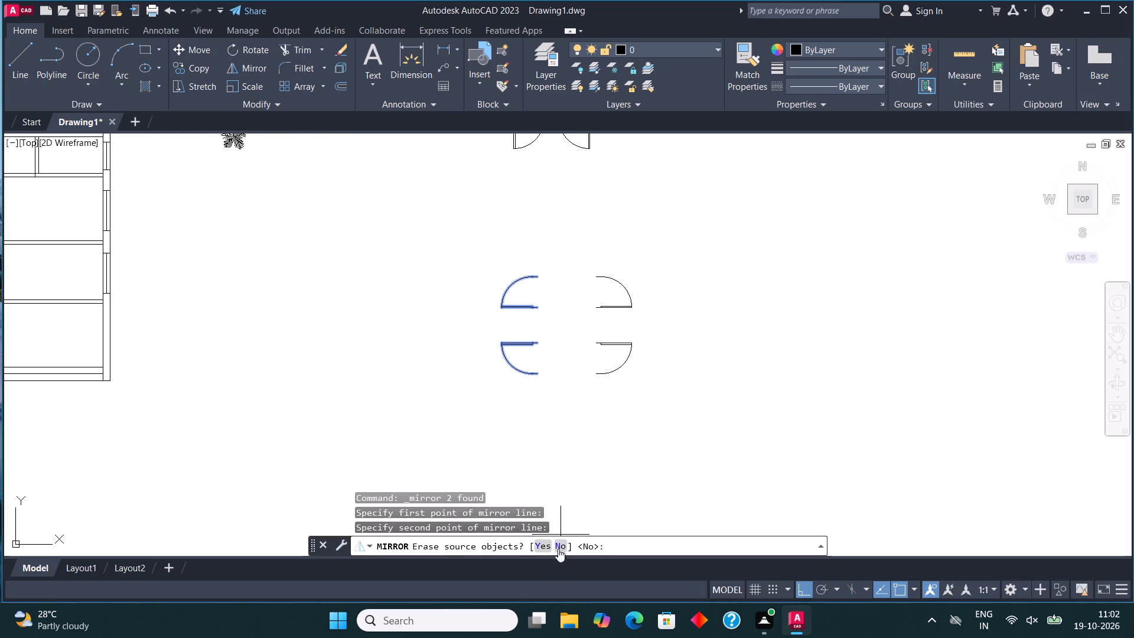
left_click(561, 538)
left_click(562, 542)
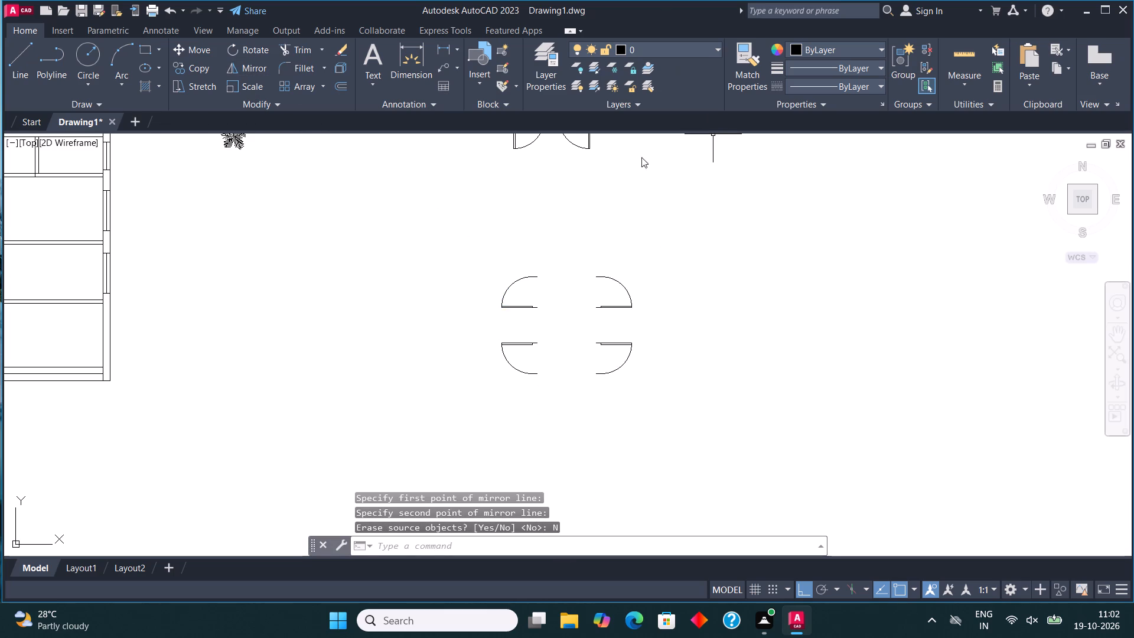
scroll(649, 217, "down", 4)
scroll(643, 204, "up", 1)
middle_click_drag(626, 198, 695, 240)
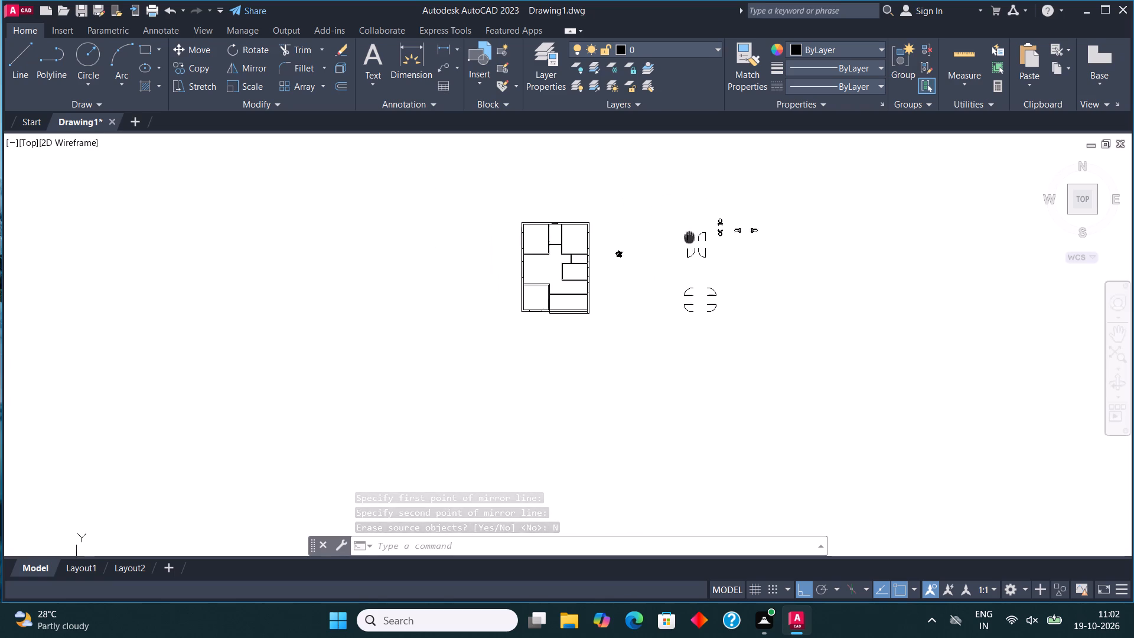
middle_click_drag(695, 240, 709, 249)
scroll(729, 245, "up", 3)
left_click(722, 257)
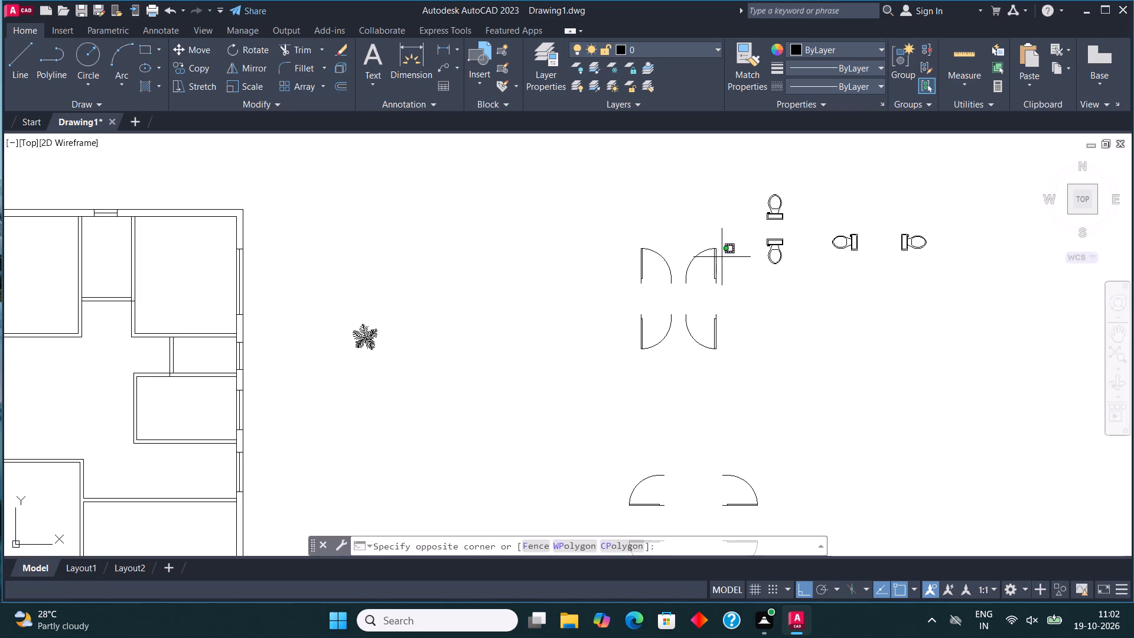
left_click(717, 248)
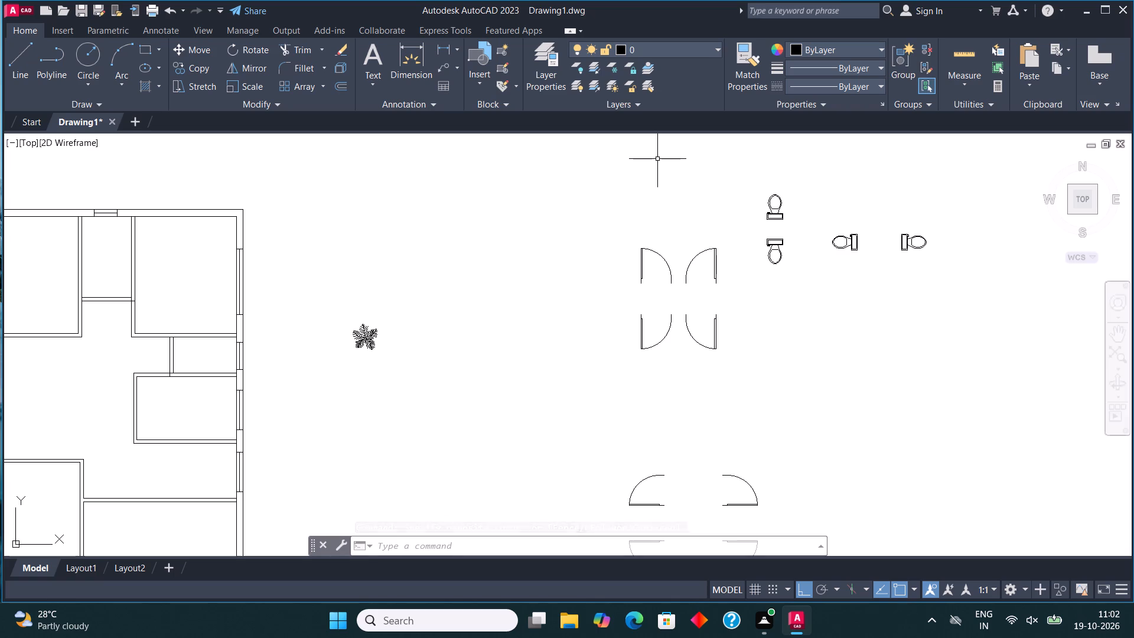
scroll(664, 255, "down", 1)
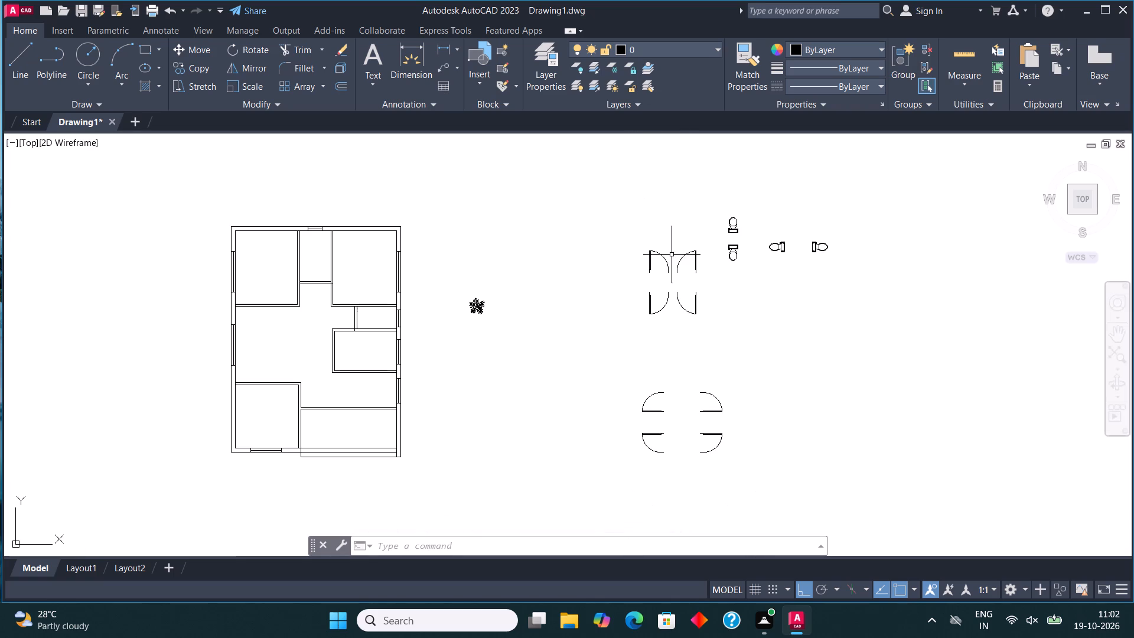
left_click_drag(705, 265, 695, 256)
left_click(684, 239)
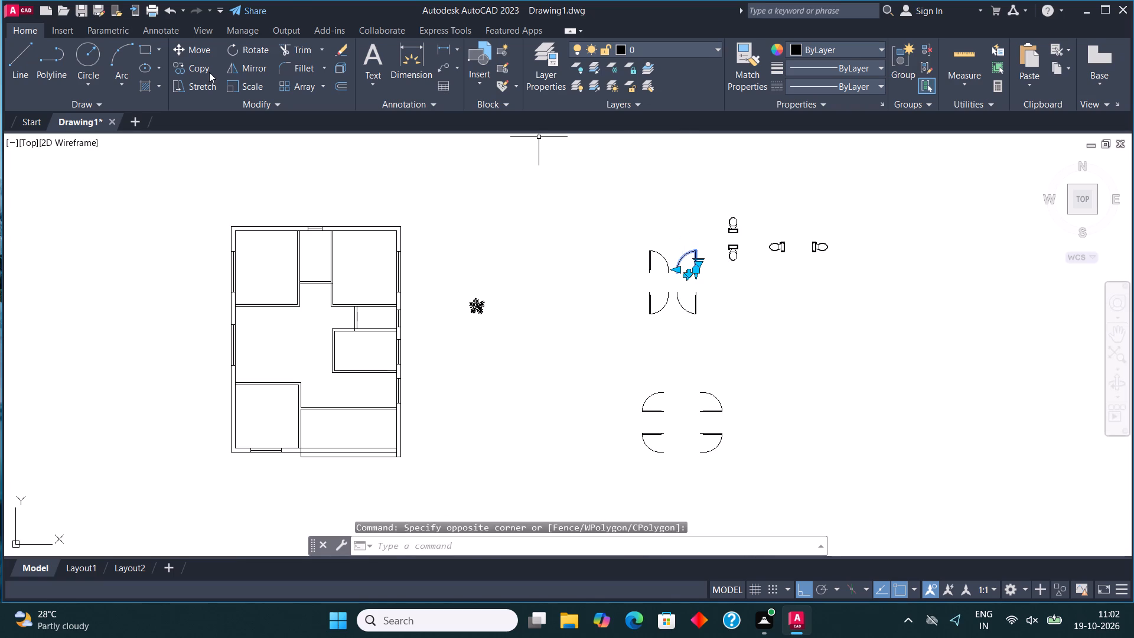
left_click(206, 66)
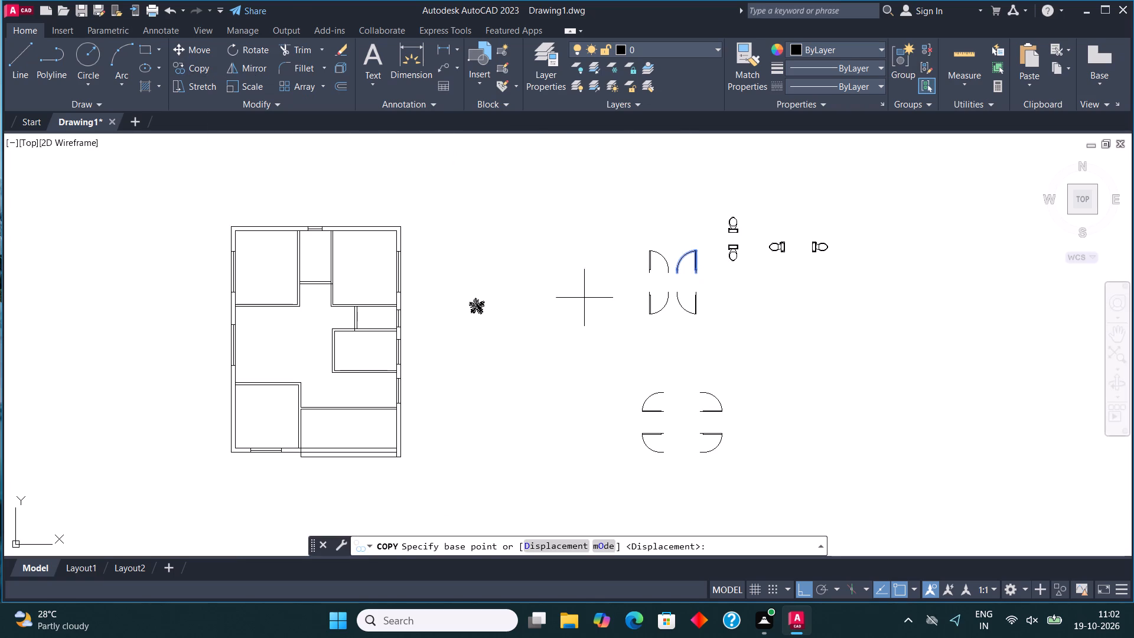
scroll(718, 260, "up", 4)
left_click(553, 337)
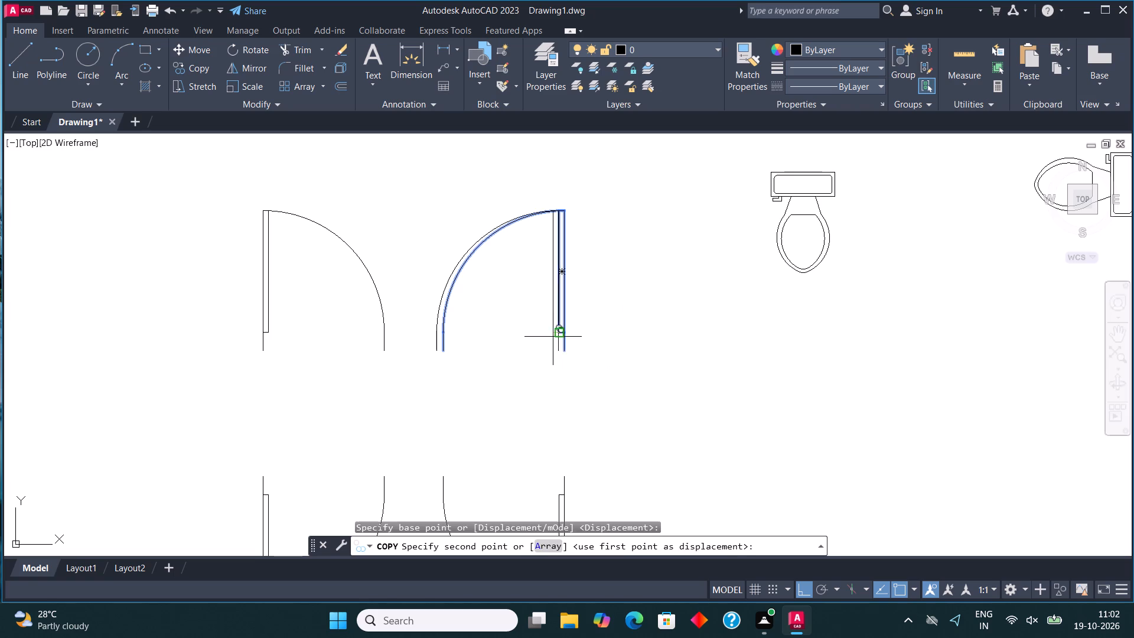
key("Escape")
With Ortho off, copy the upper-right door of the vertical-leaf set onto the upper-left room's bottom partition, near its right corner.
left_click(585, 347)
left_click(493, 203)
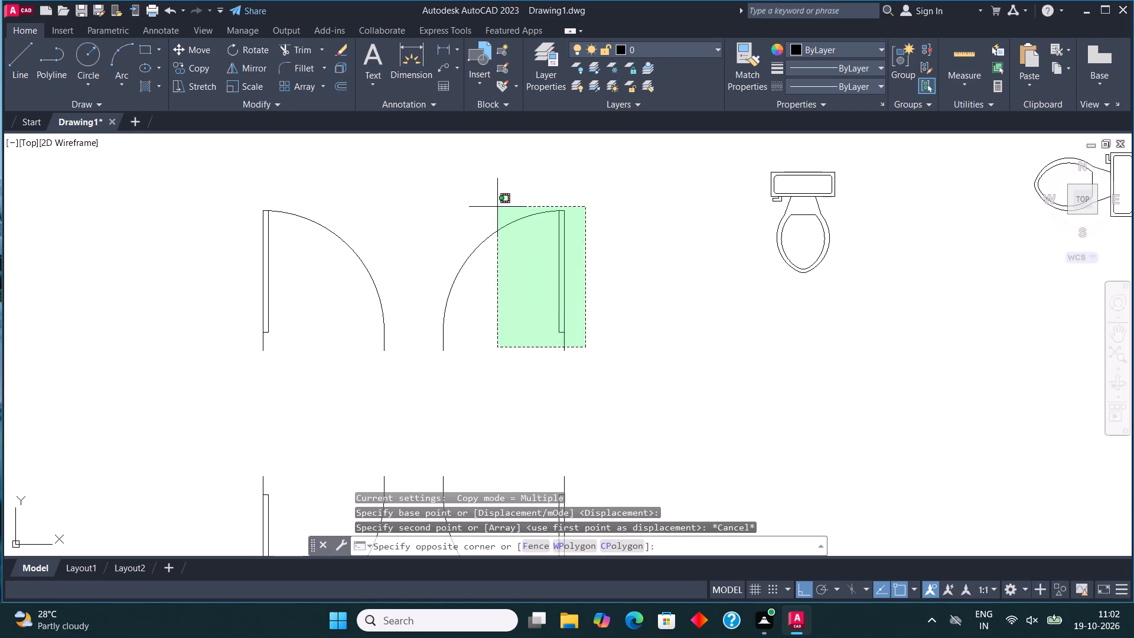
left_click(192, 67)
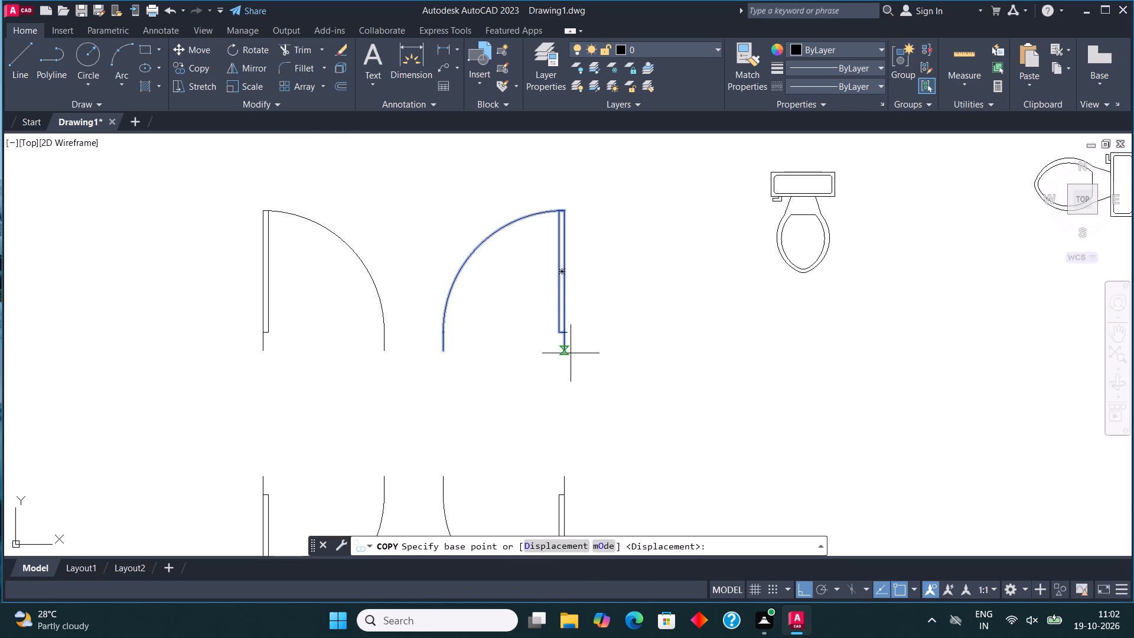
left_click(565, 357)
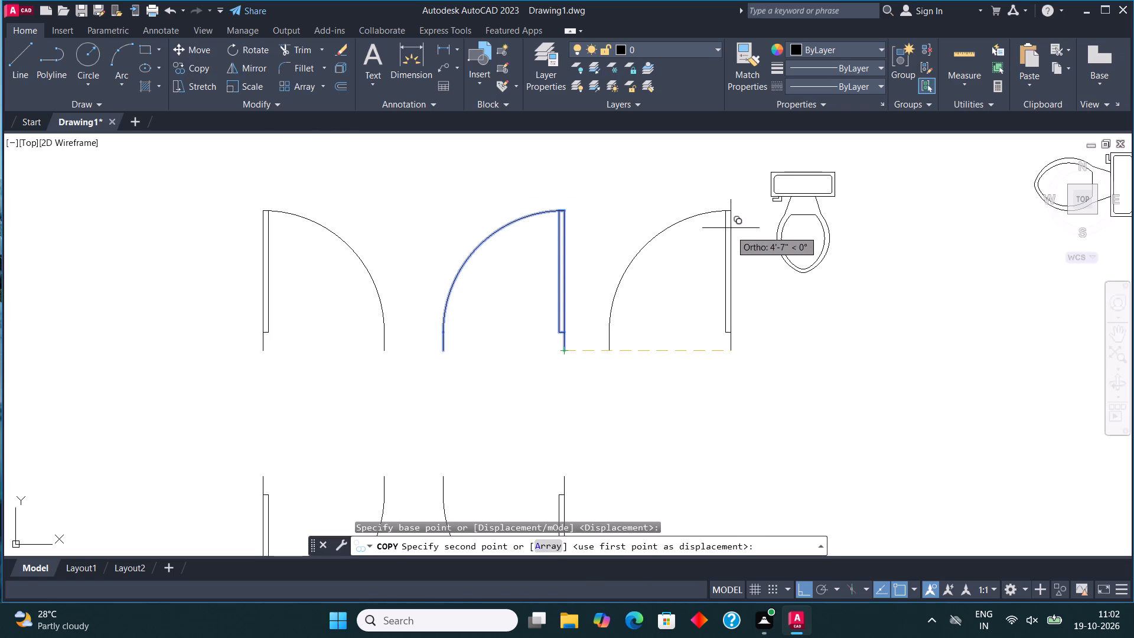
key("F8")
scroll(770, 211, "down", 3)
scroll(627, 240, "down", 2)
scroll(403, 282, "up", 4)
scroll(546, 240, "down", 3)
middle_click_drag(595, 223, 597, 242)
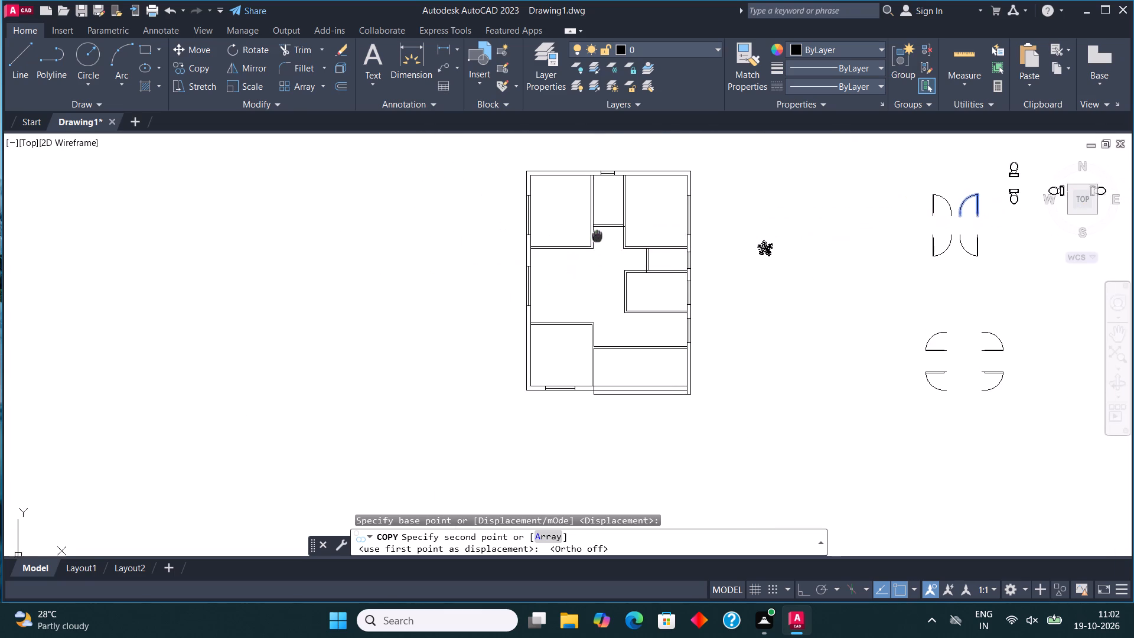
middle_click_drag(597, 242, 568, 313)
scroll(563, 326, "up", 3)
left_click(533, 327)
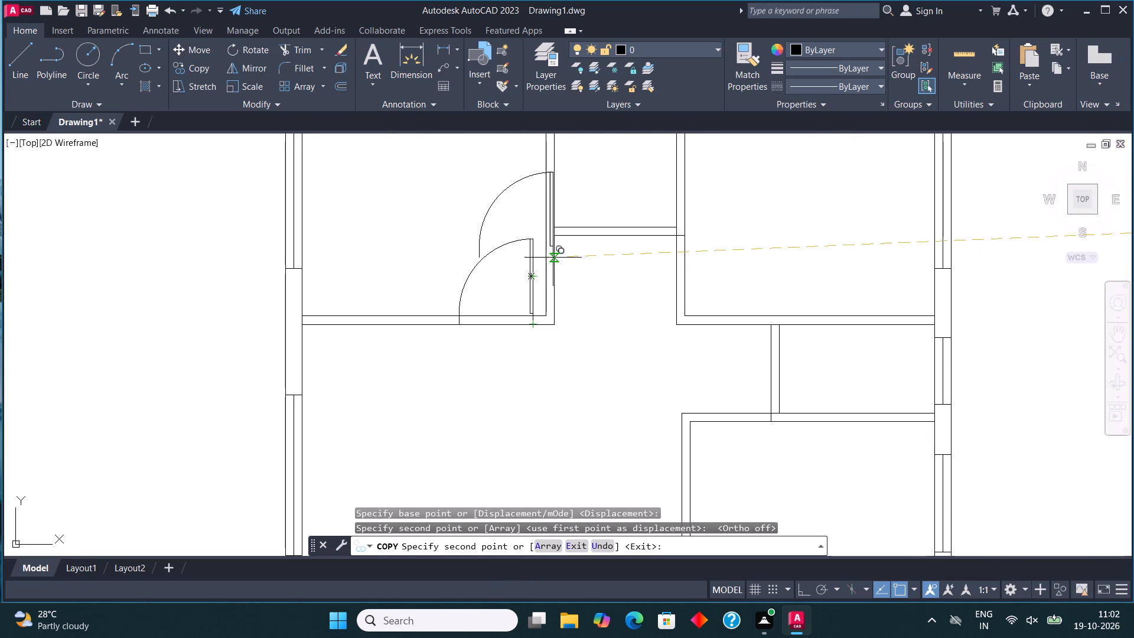
scroll(552, 328, "down", 2)
scroll(536, 297, "up", 2)
key("Escape")
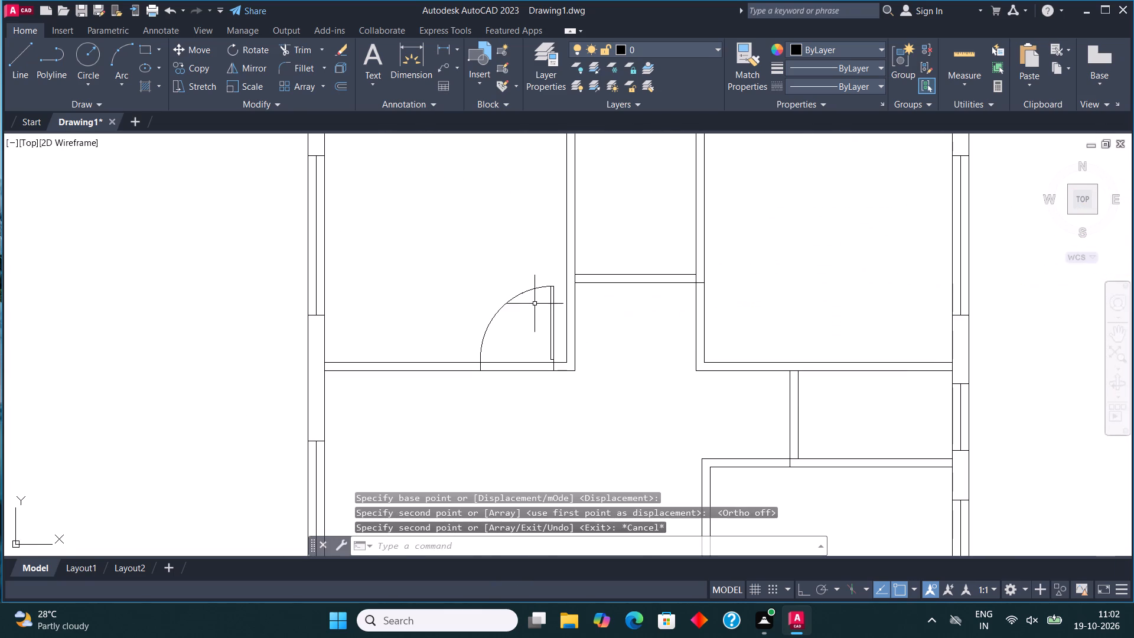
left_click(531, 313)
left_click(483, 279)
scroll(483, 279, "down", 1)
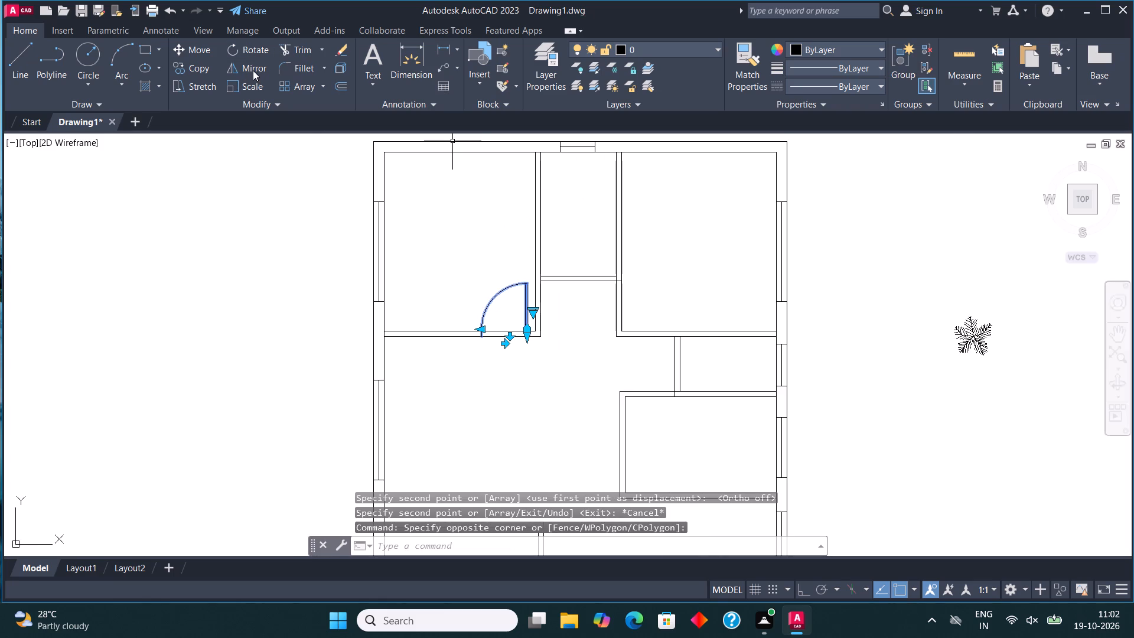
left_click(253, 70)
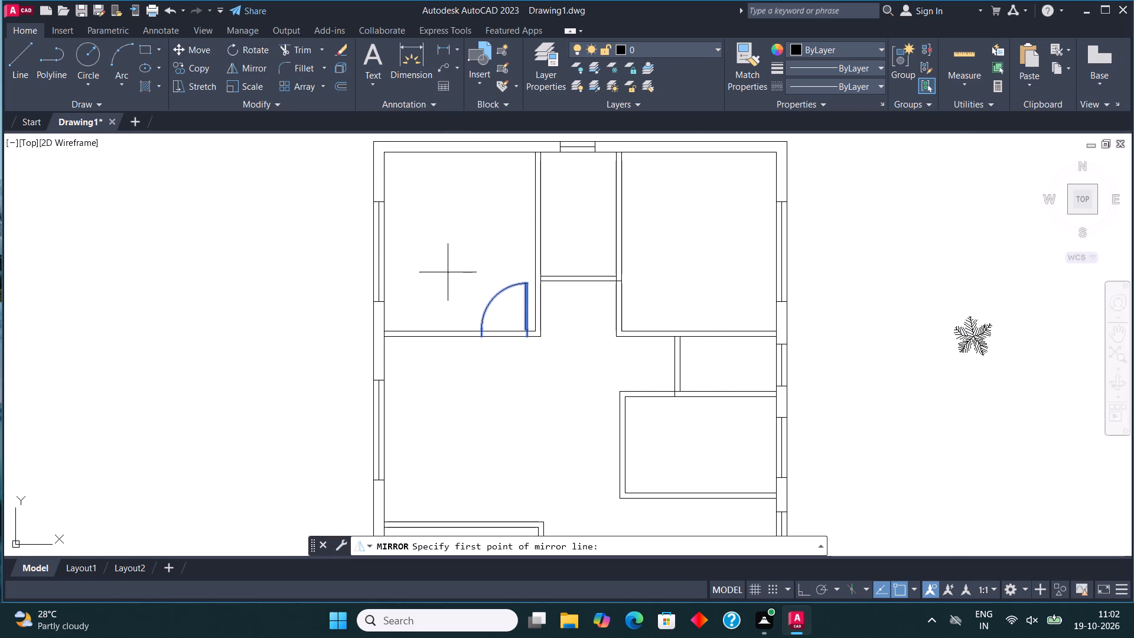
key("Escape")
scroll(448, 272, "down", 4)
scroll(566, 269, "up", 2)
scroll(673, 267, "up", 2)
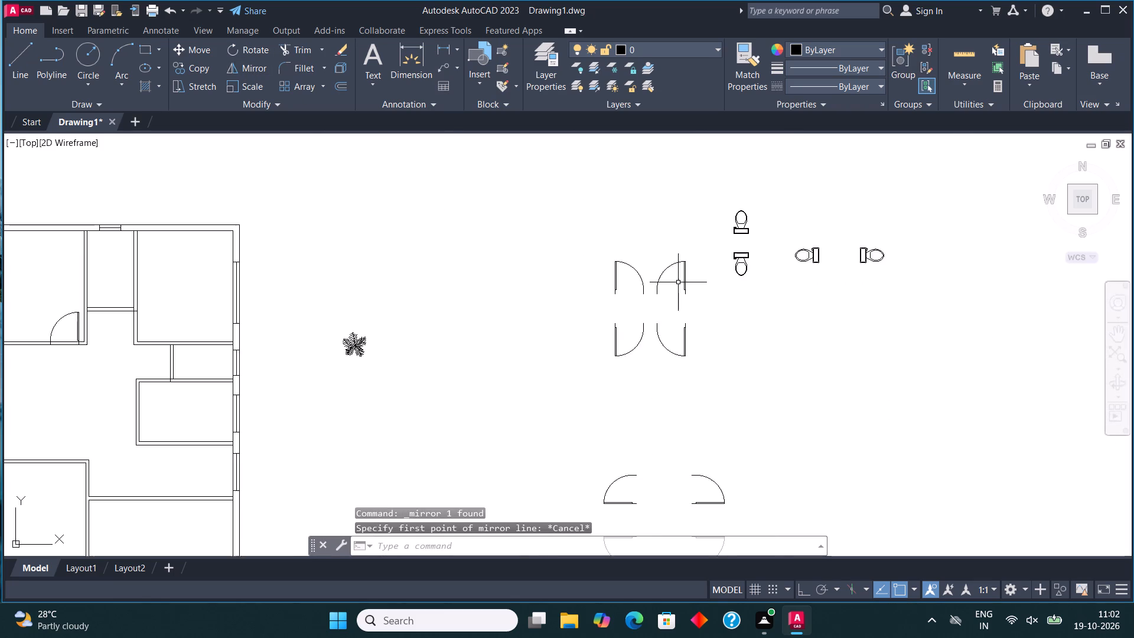
Copy the upper-left door of the vertical-leaf set onto the small top-middle room's bottom partition, near its left corner.
left_click(595, 293)
left_click(520, 263)
left_click(196, 67)
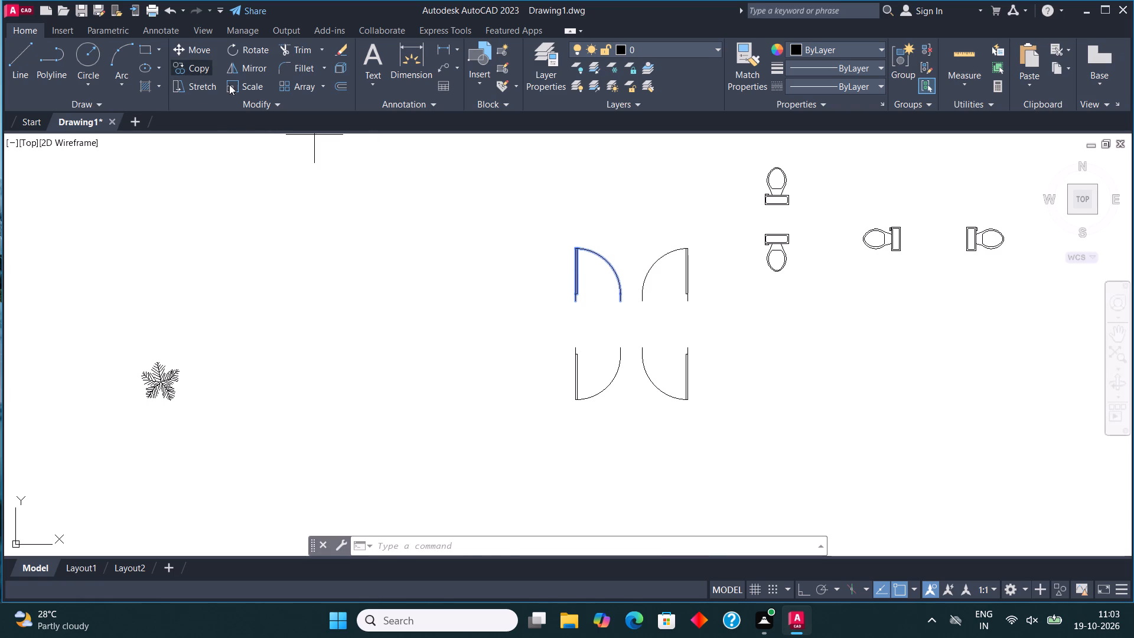
left_click(579, 304)
scroll(640, 237, "down", 3)
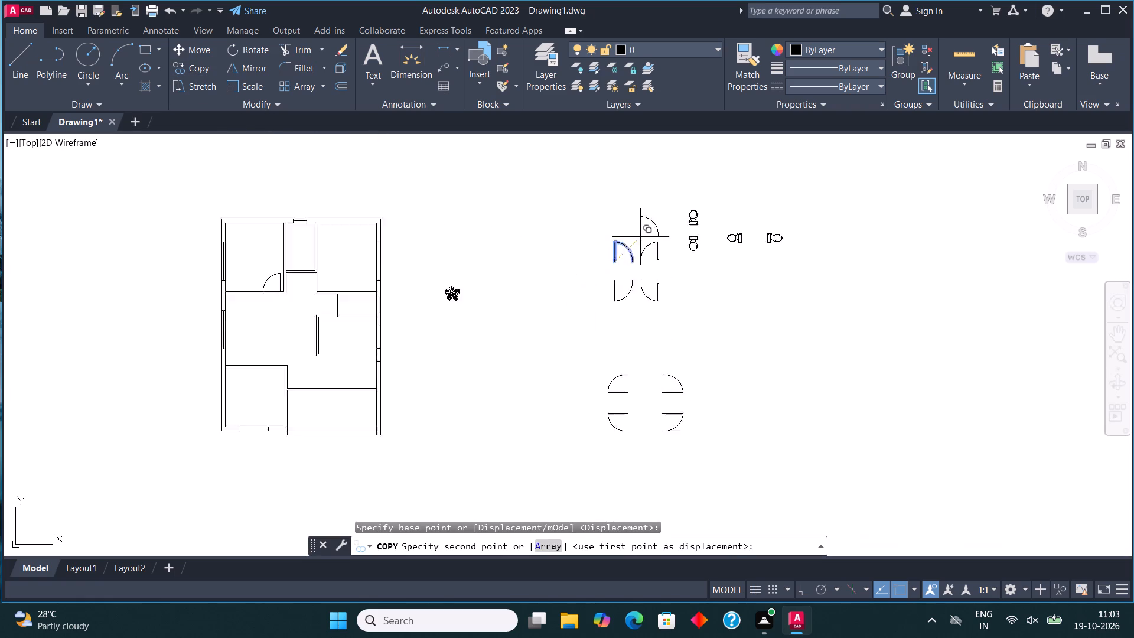
scroll(640, 237, "down", 1)
scroll(504, 242, "up", 6)
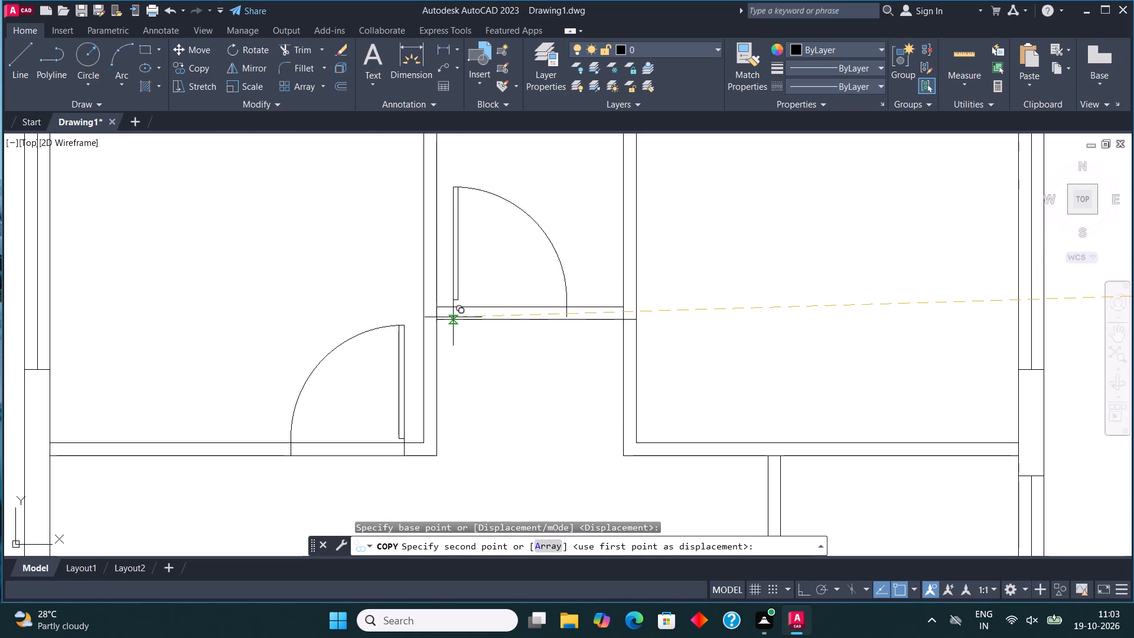
left_click(449, 317)
key("Escape")
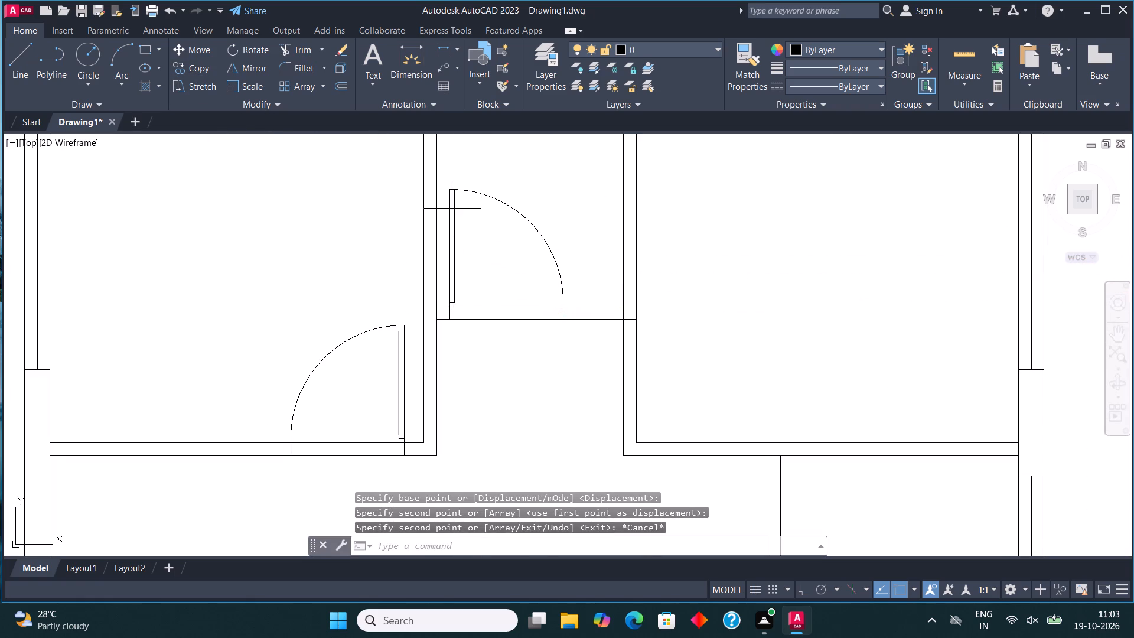
Scale down the small top-middle room's door freehand, using the lower end of its leaf side as base point.
left_click(452, 209)
left_click(444, 179)
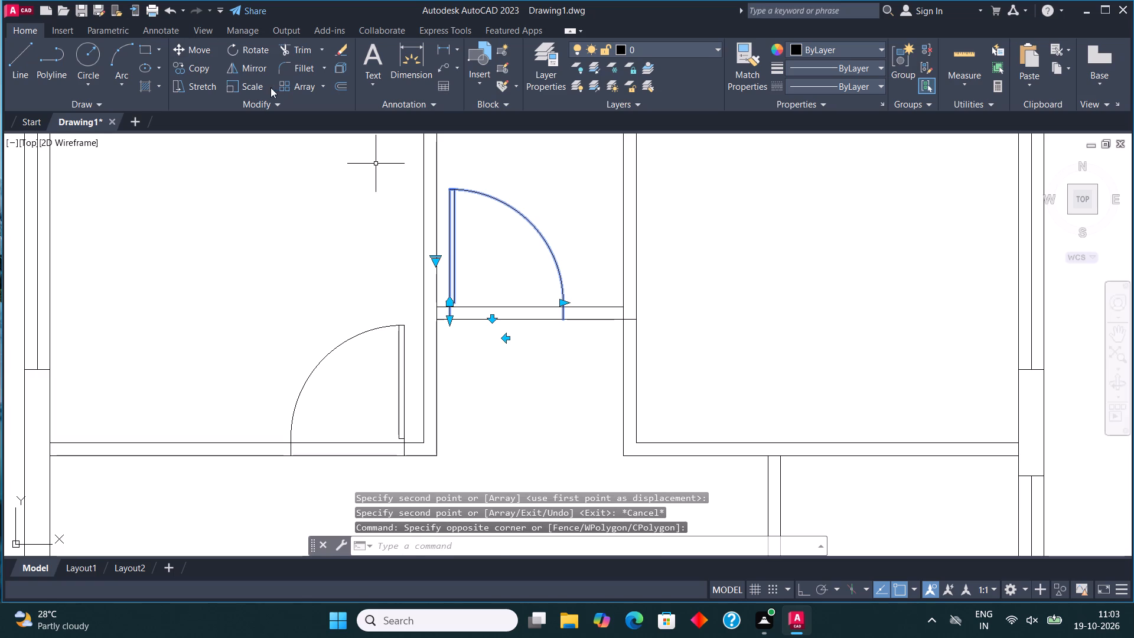
left_click(255, 82)
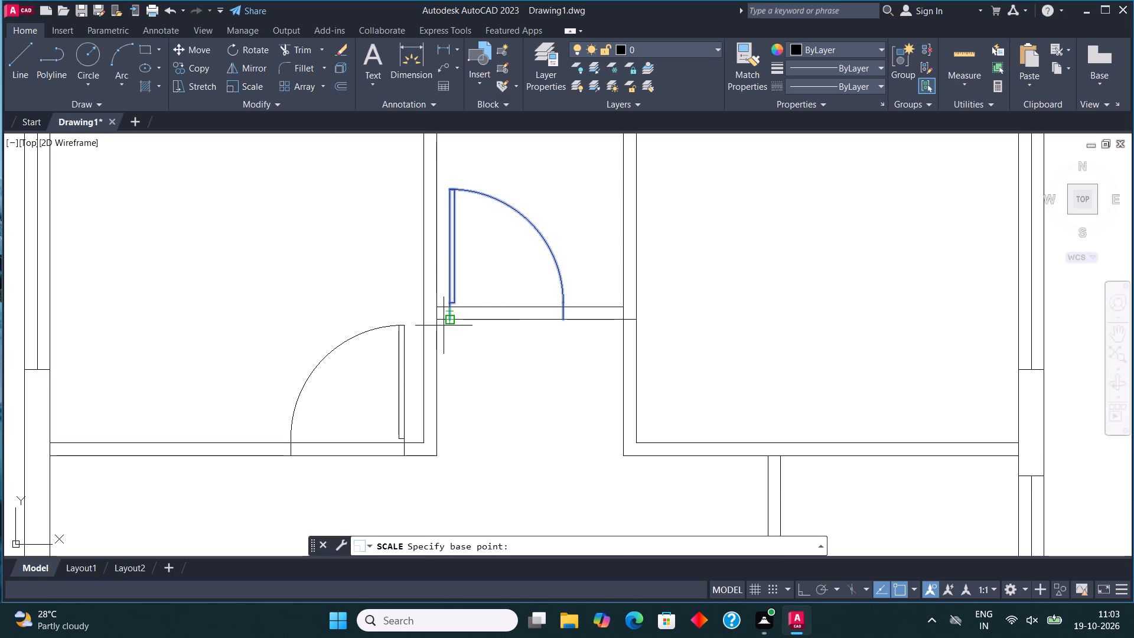
left_click(448, 325)
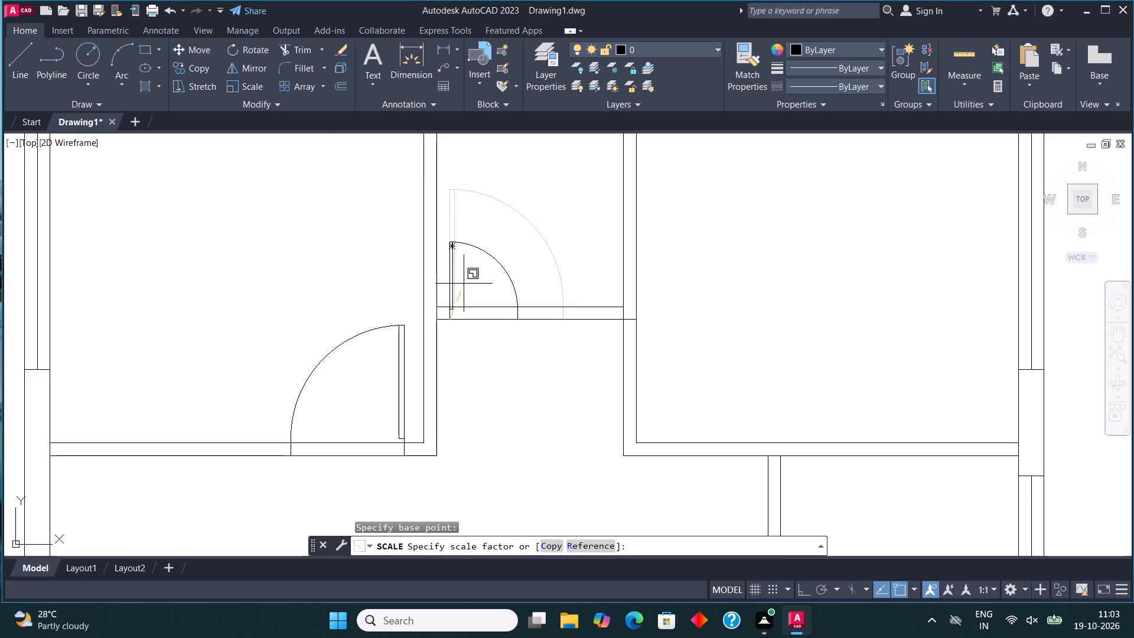
left_click(463, 274)
scroll(498, 210, "down", 1)
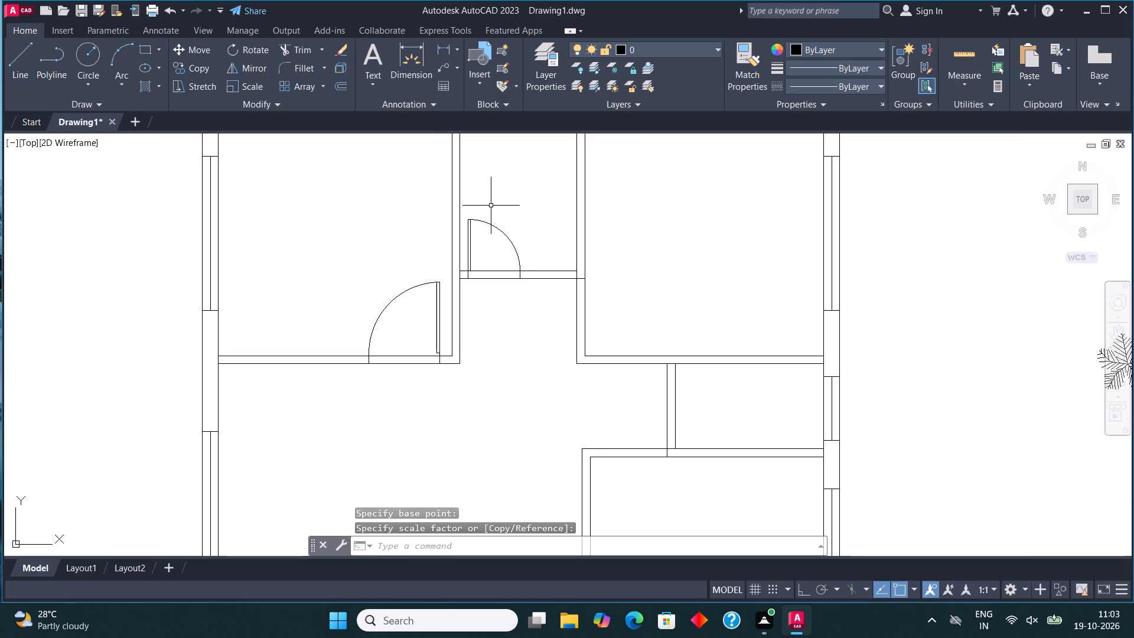
Copy the upper-left door of the vertical-leaf set onto the upper-right room's bottom partition, near its left corner.
scroll(535, 326, "down", 3)
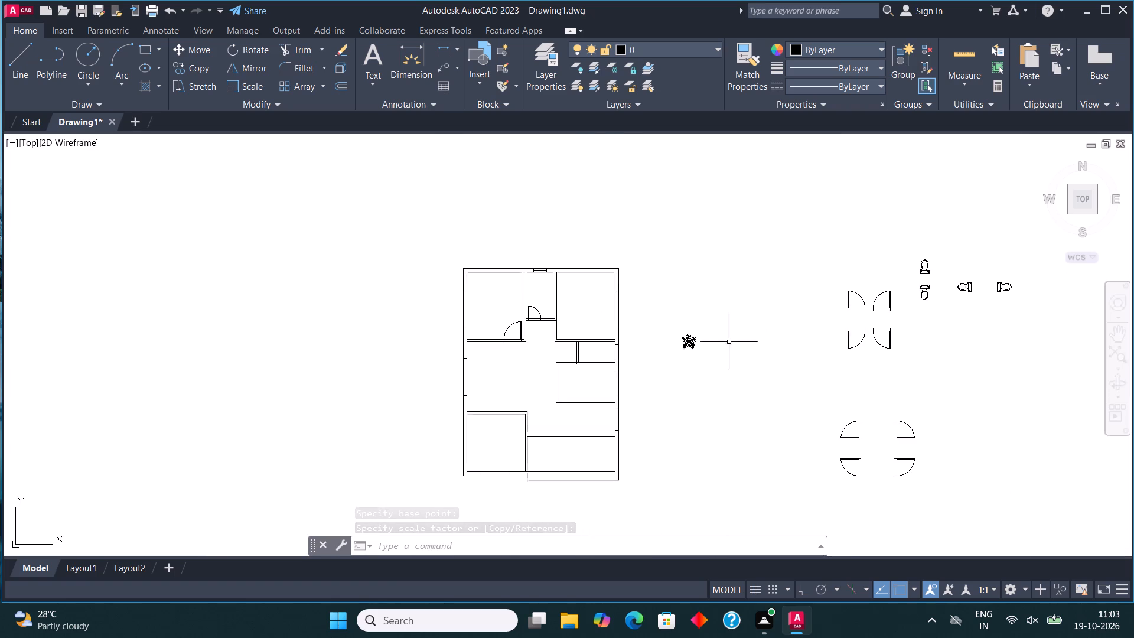
scroll(855, 322, "up", 3)
left_click_drag(825, 275, 817, 267)
left_click(746, 253)
left_click(193, 68)
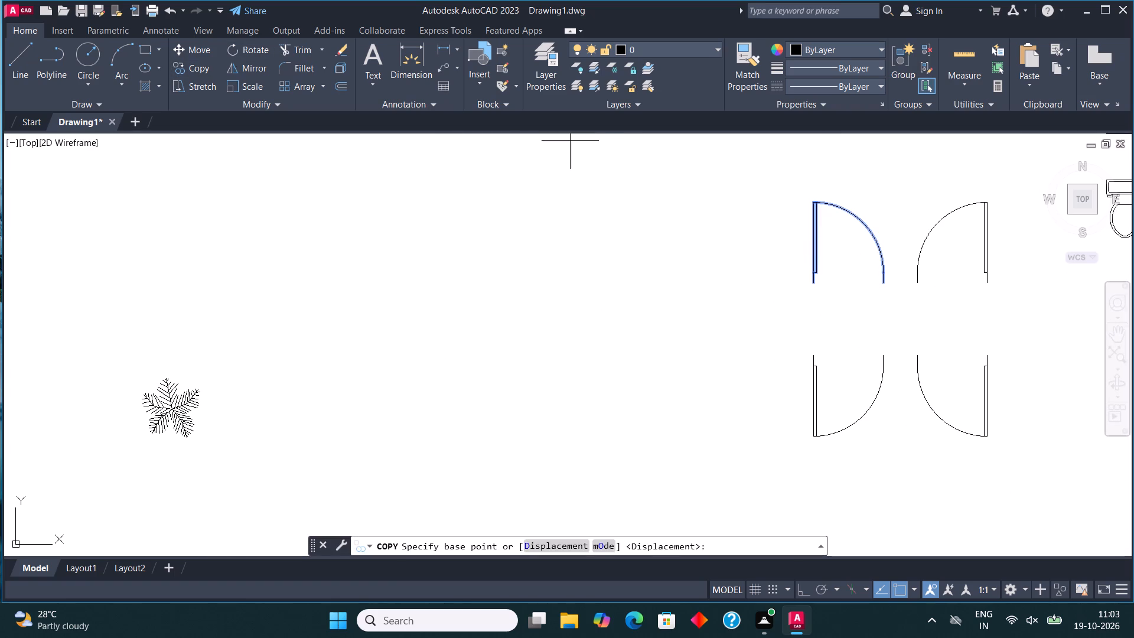
left_click(816, 287)
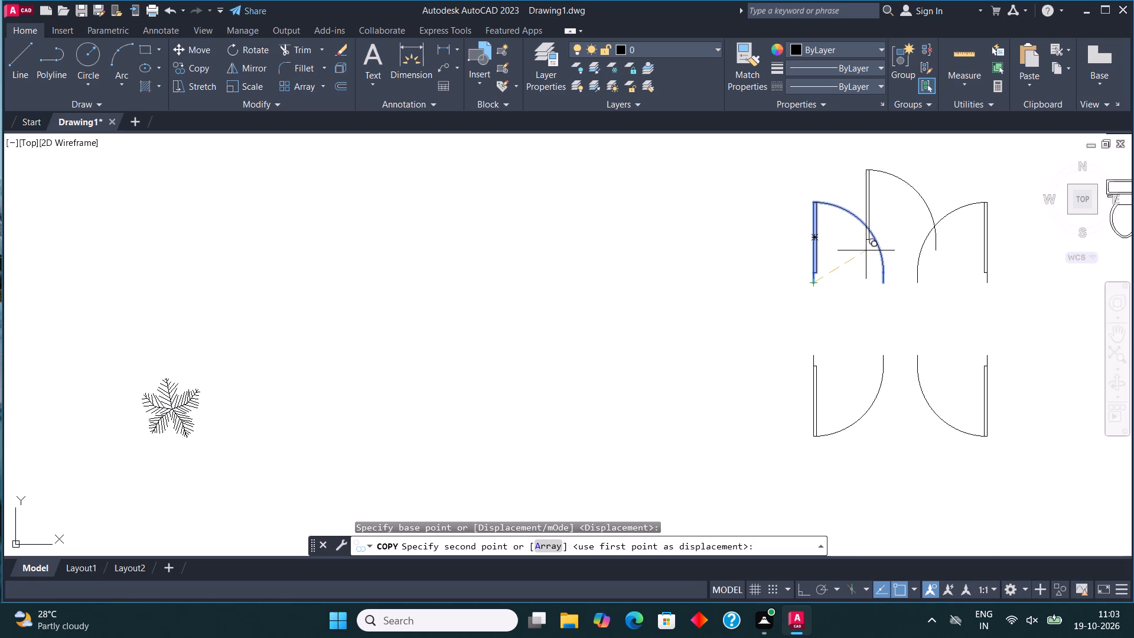
scroll(877, 230, "down", 3)
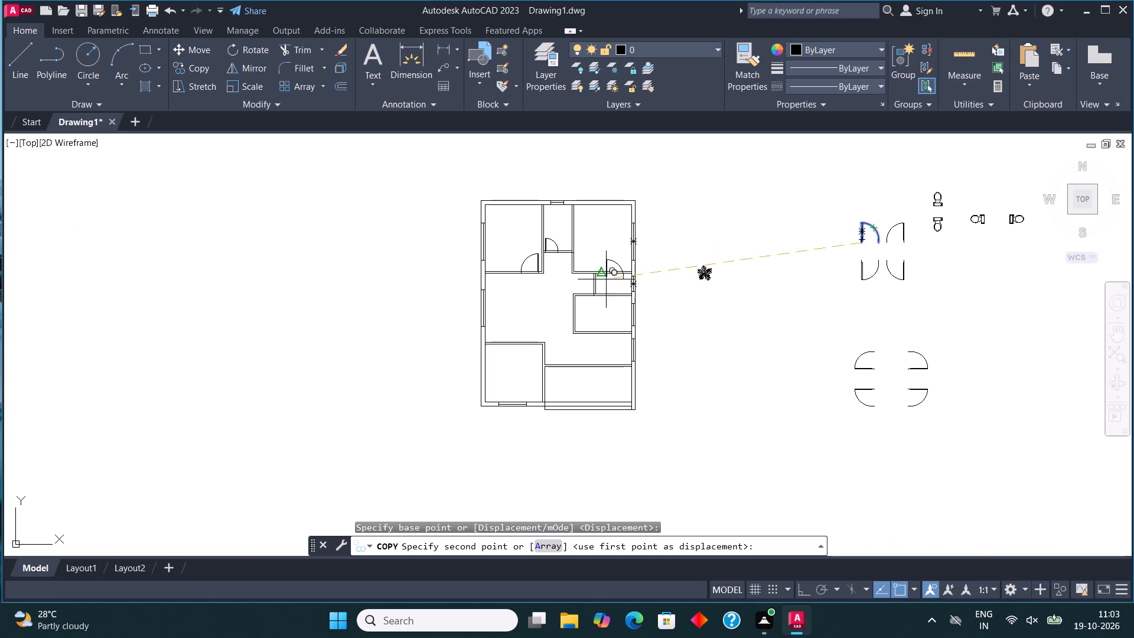
scroll(575, 270, "up", 4)
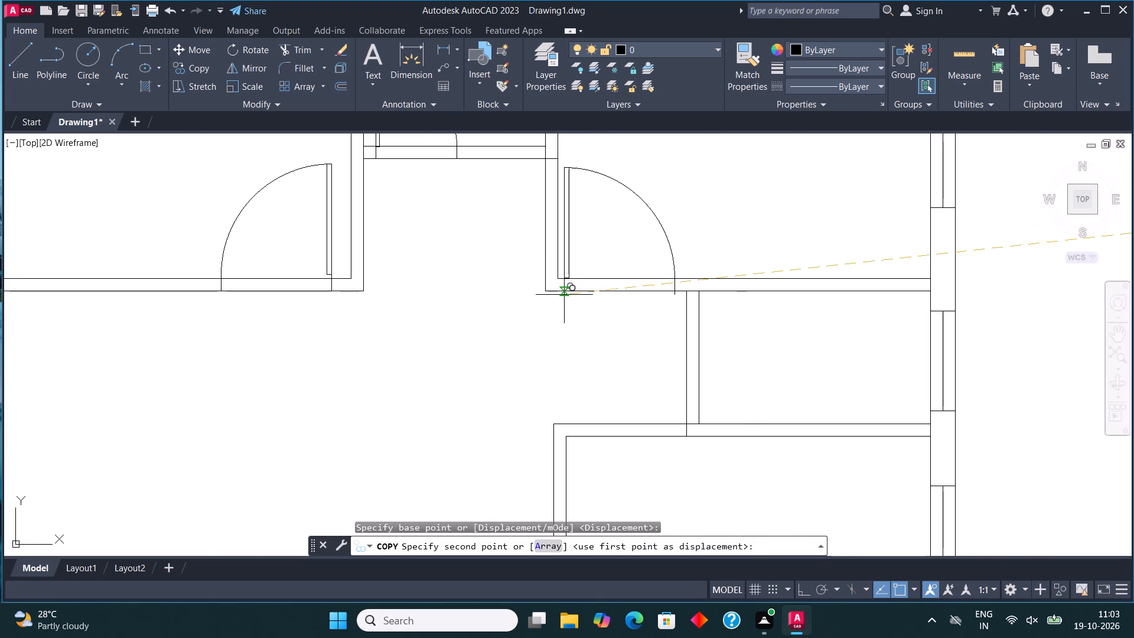
left_click(564, 295)
scroll(618, 279, "down", 2)
key("Escape")
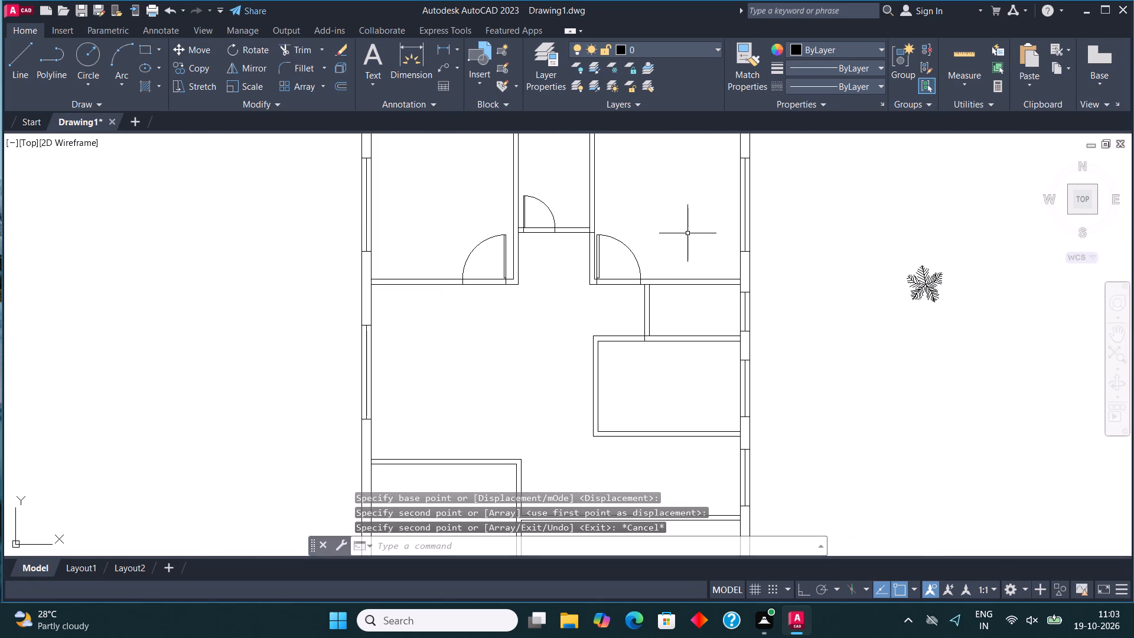
Copy the lower-right door of the horizontal-leaf set onto the middle-right room's left partition, just below its top corner.
scroll(631, 162, "down", 3)
scroll(809, 179, "up", 1)
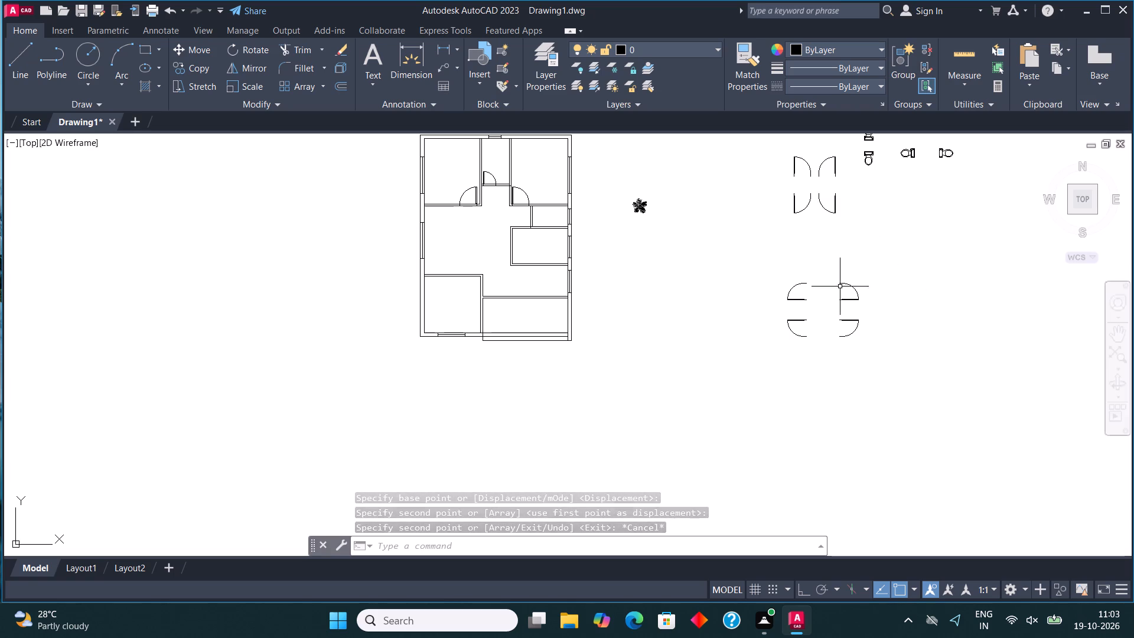
scroll(855, 328, "up", 4)
left_click(773, 227)
left_click(730, 330)
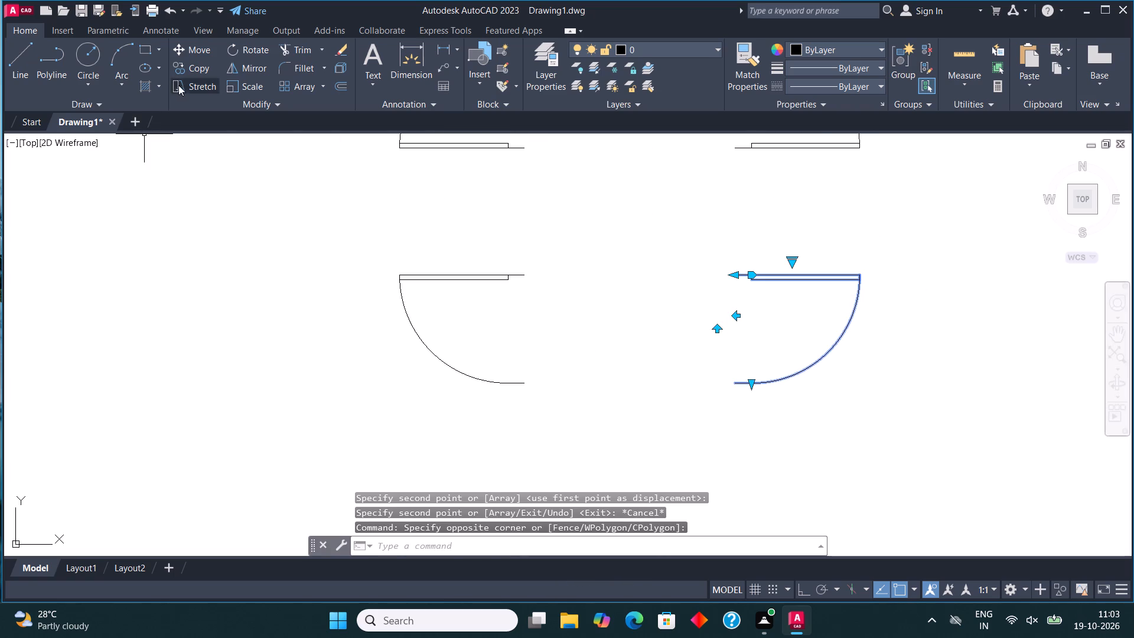
left_click(194, 61)
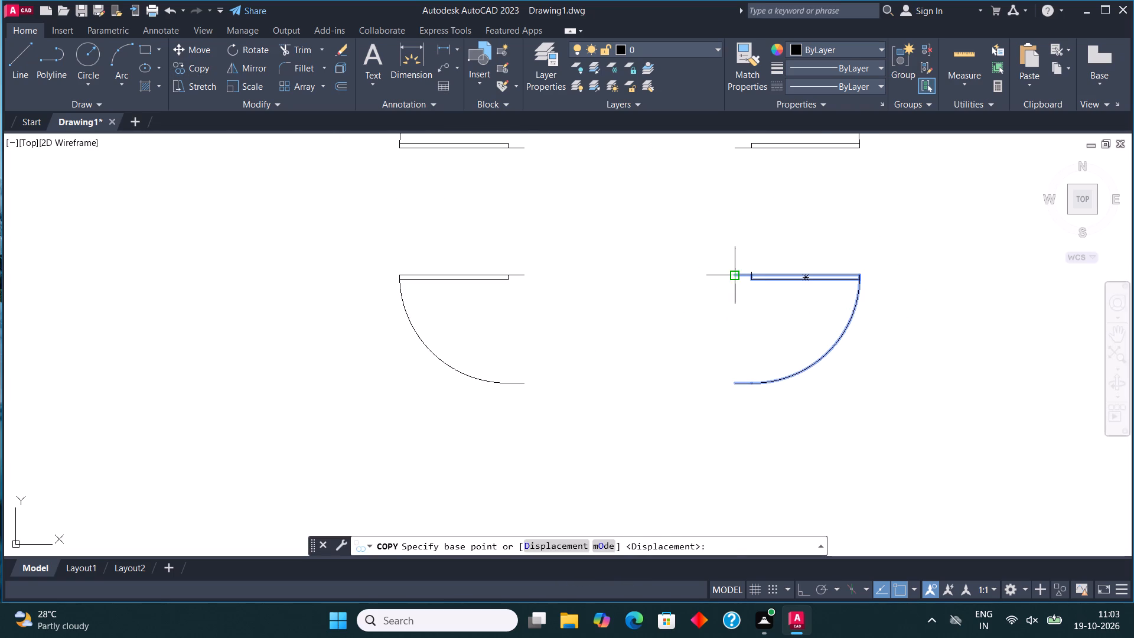
left_click(734, 279)
scroll(807, 242, "down", 3)
middle_click_drag(489, 258, 579, 328)
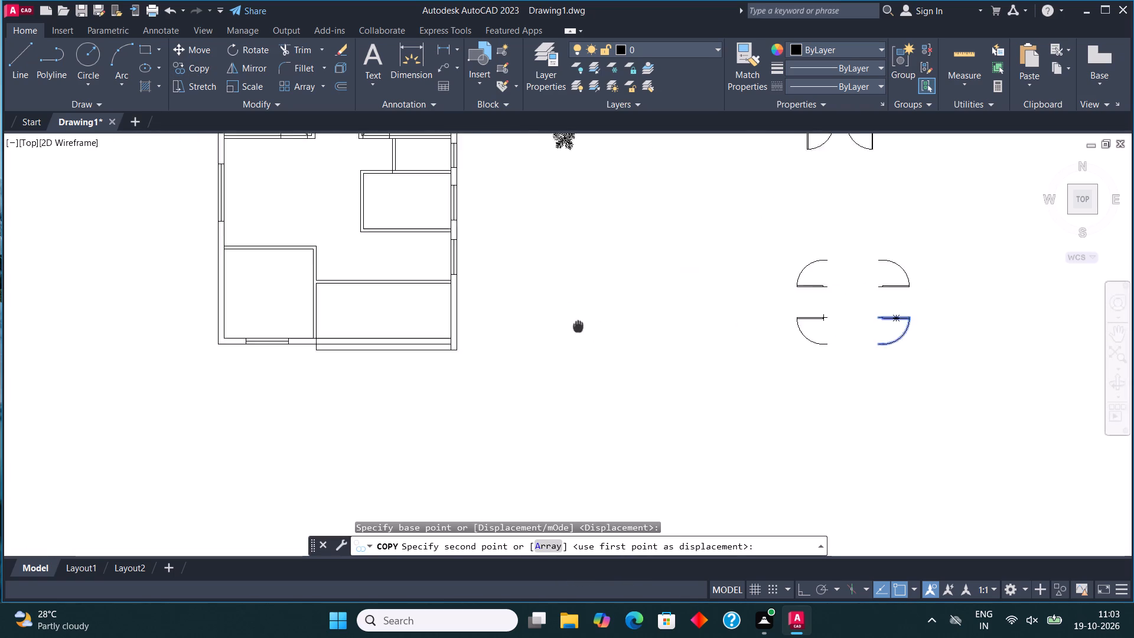
middle_click_drag(579, 328, 605, 382)
scroll(347, 206, "up", 3)
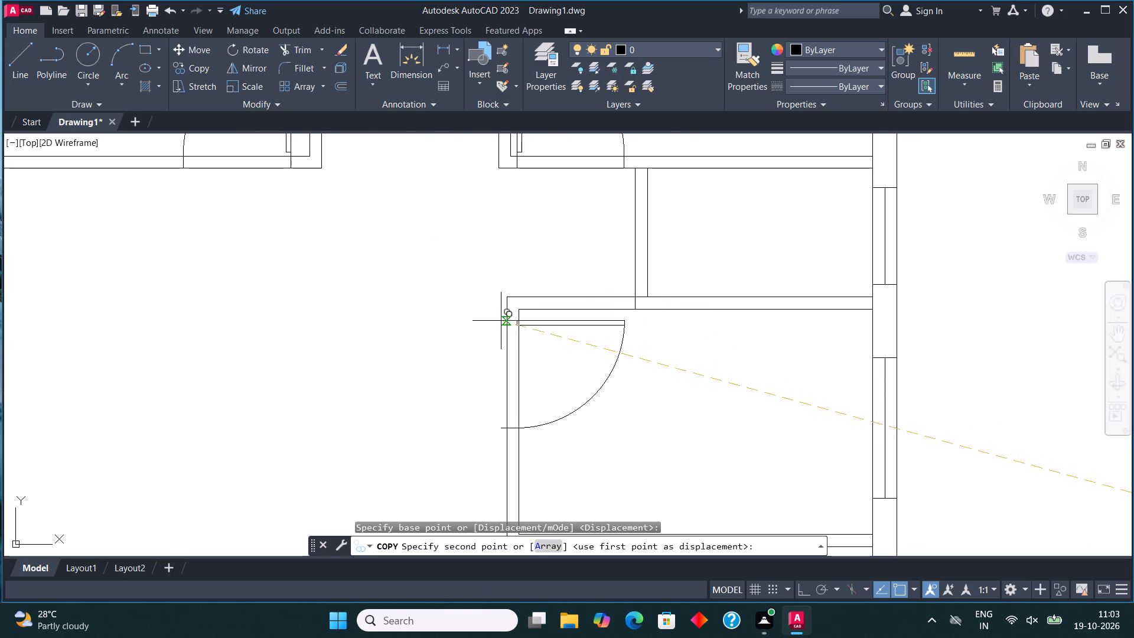
left_click(504, 323)
scroll(506, 285, "down", 2)
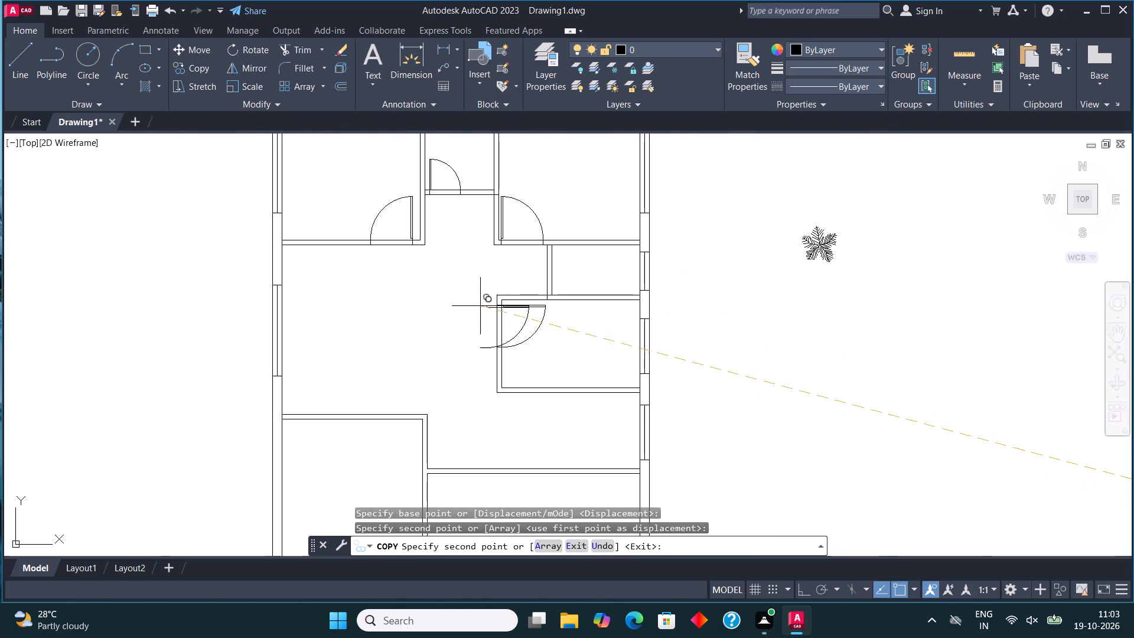
scroll(481, 308, "down", 2)
key("Escape")
Copy the lower-right door of the vertical-leaf set onto the lower-left room's top partition, near its right corner.
scroll(0, 144, "down", 4)
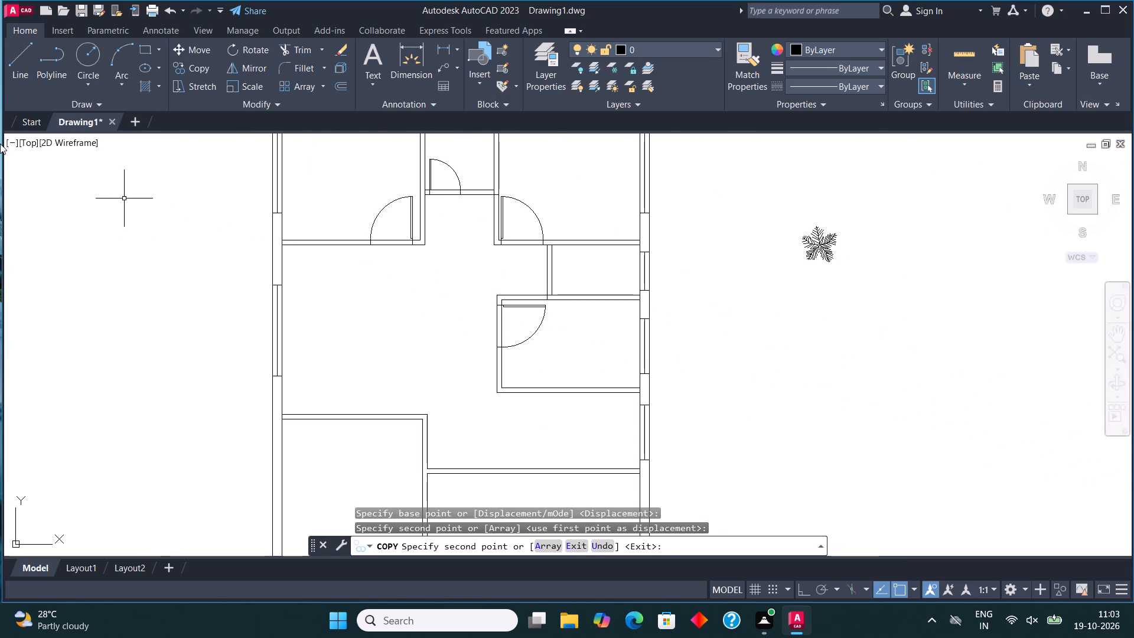
scroll(233, 173, "down", 4)
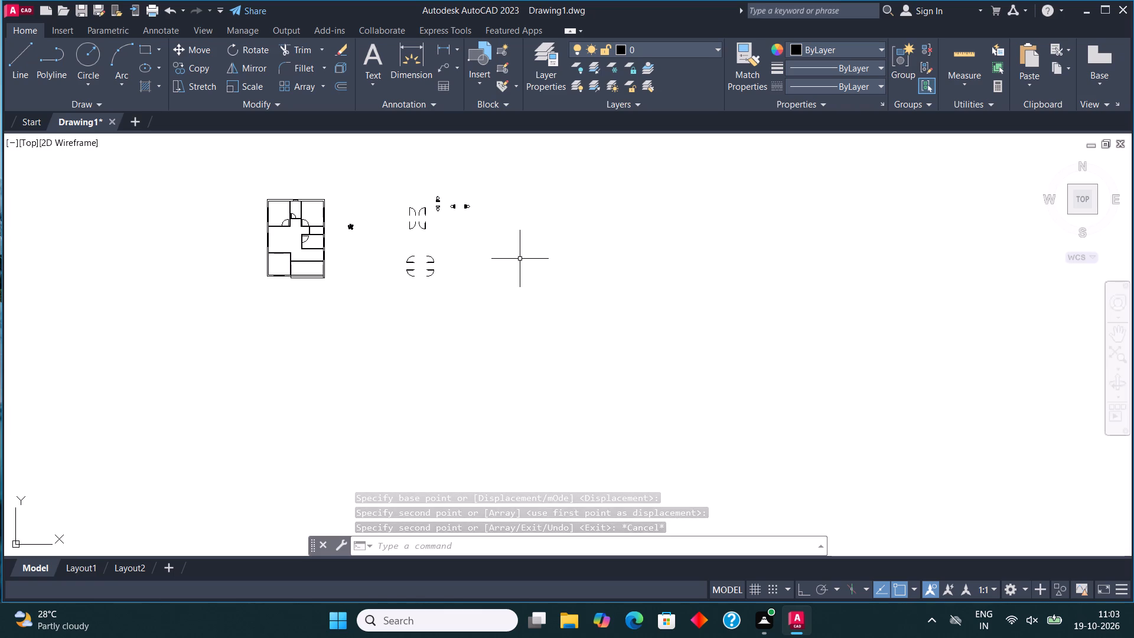
scroll(416, 232, "up", 3)
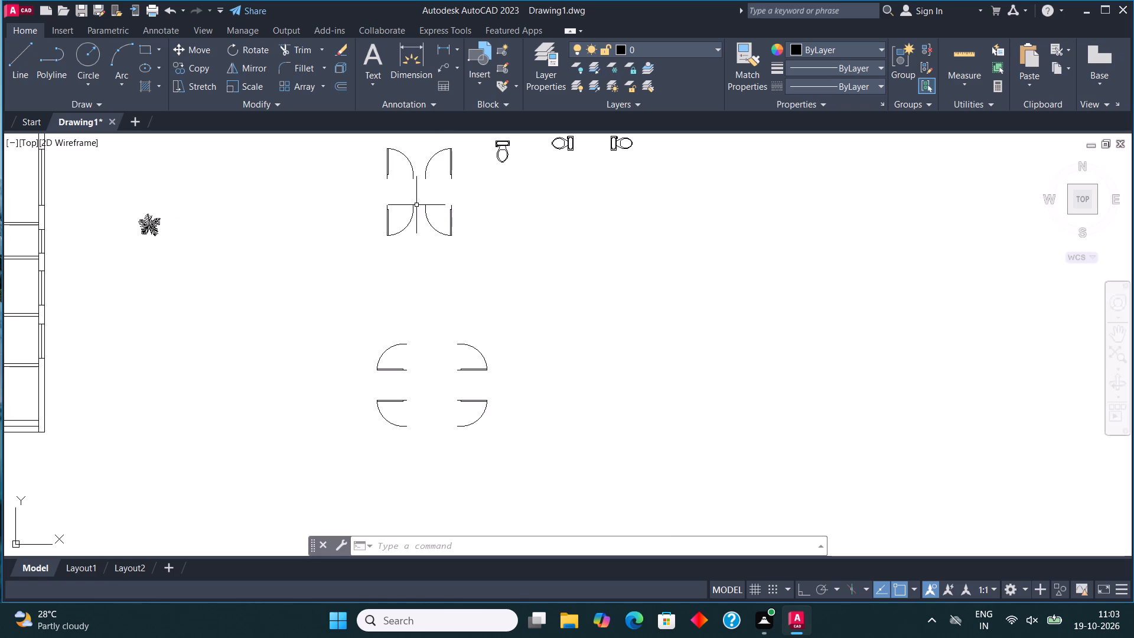
scroll(387, 189, "up", 2)
left_click_drag(604, 249, 602, 246)
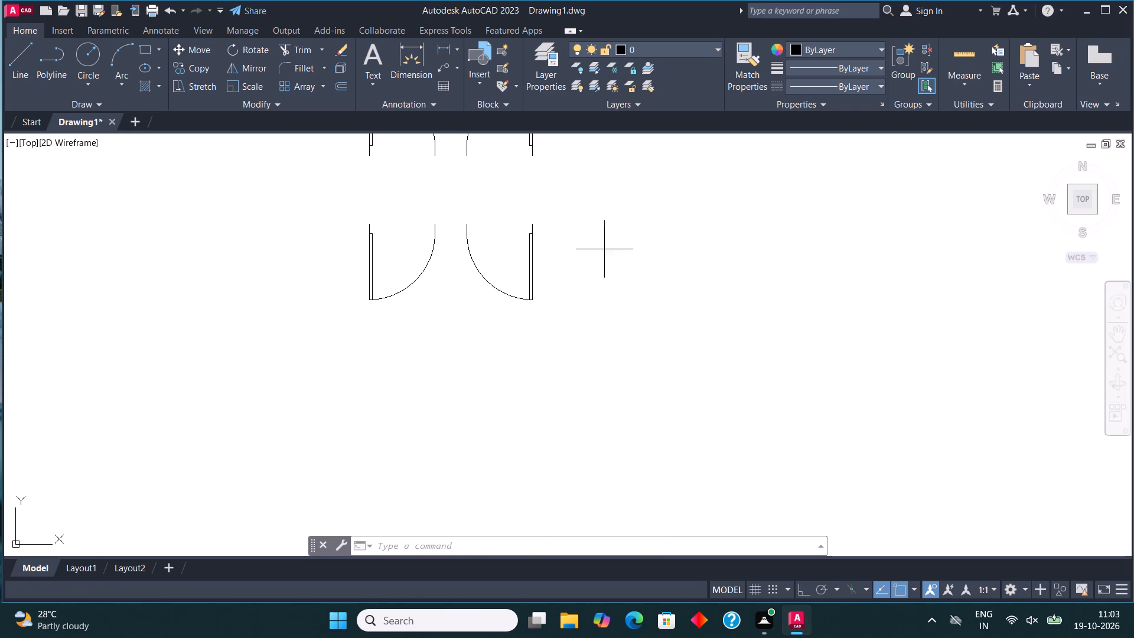
left_click_drag(602, 246, 588, 233)
left_click(511, 195)
left_click(196, 65)
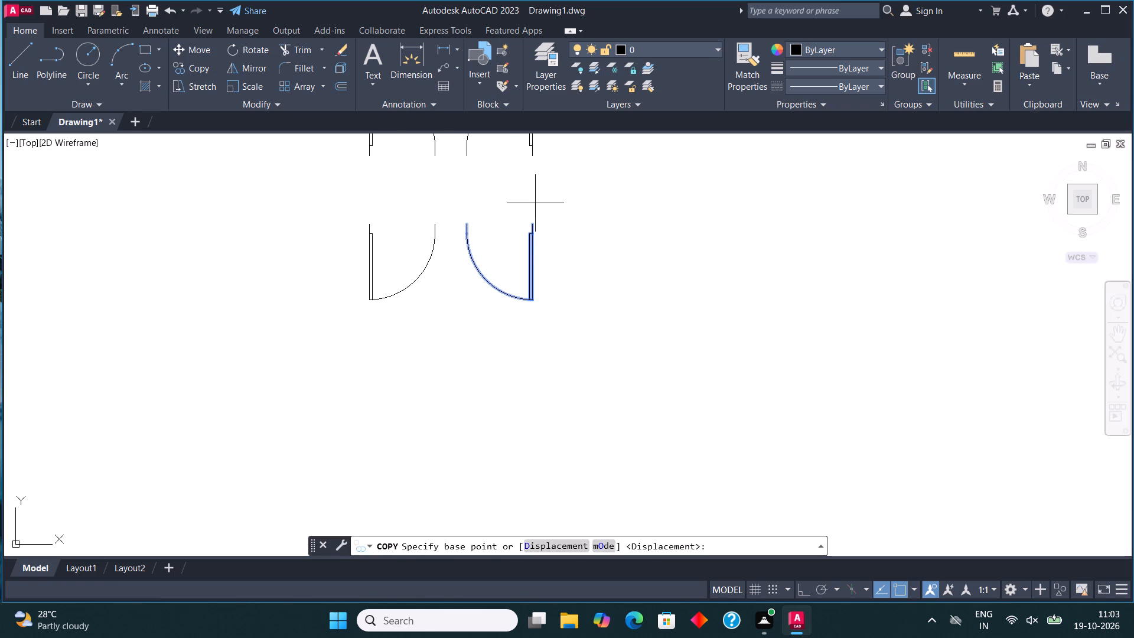
left_click(531, 224)
scroll(660, 229, "down", 2)
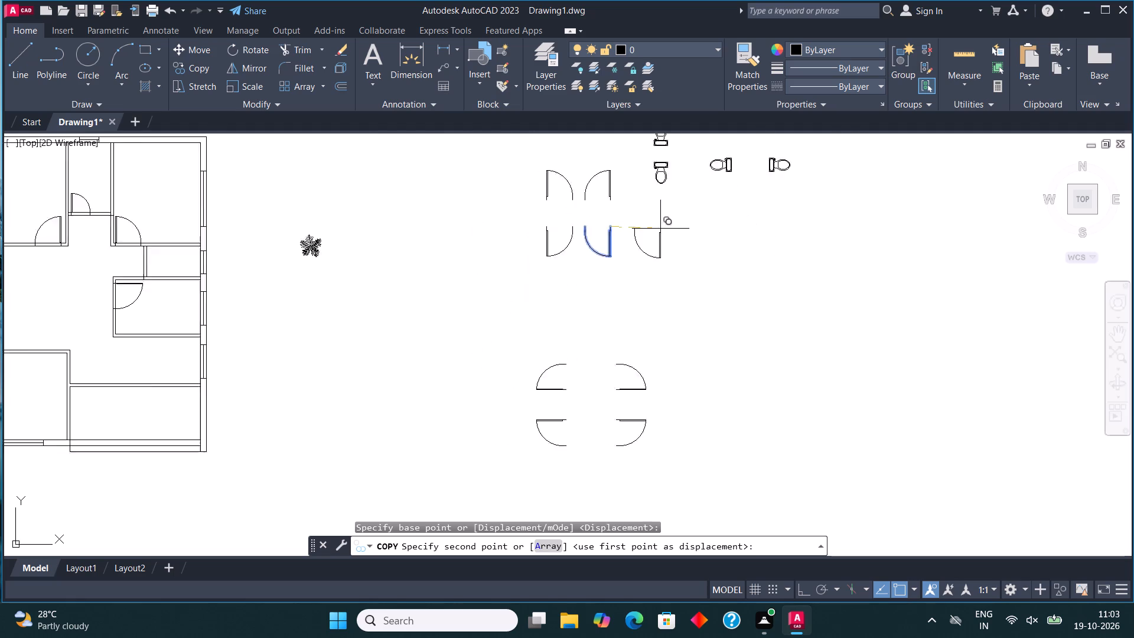
scroll(661, 229, "down", 3)
scroll(478, 263, "up", 5)
middle_click_drag(492, 263, 396, 268)
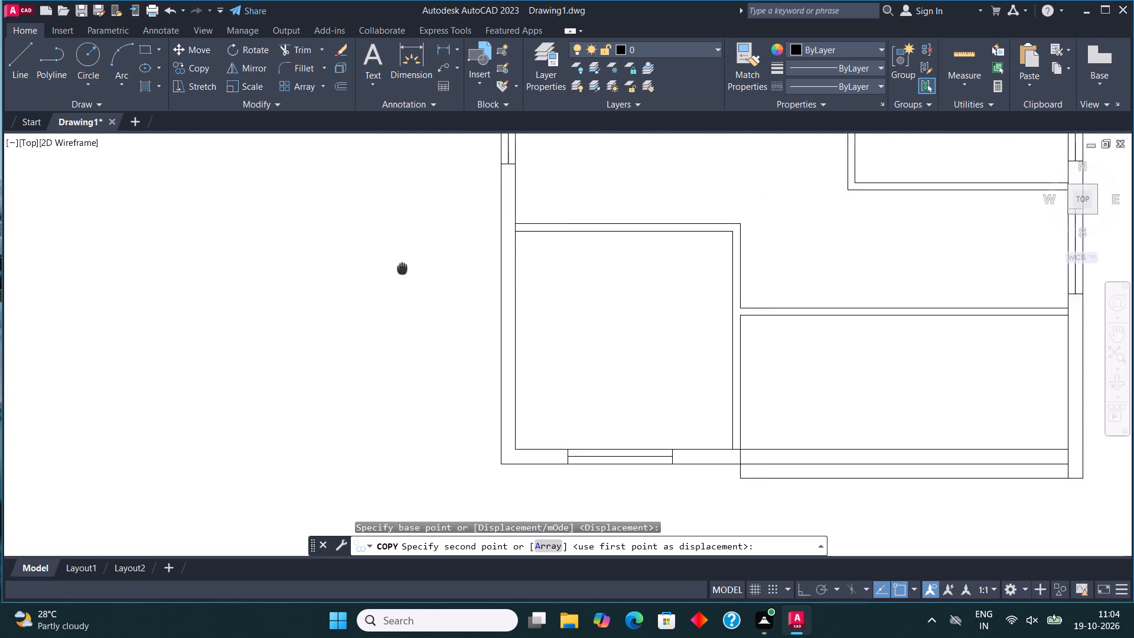
middle_click_drag(396, 268, 365, 285)
scroll(703, 245, "up", 3)
left_click(639, 233)
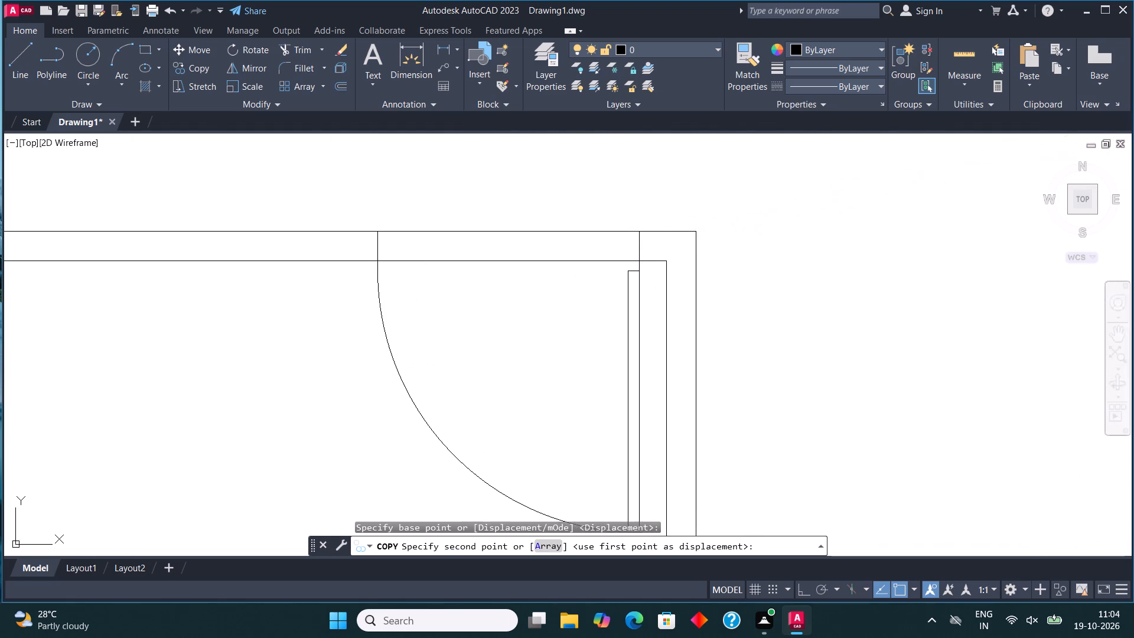
scroll(493, 291, "down", 5)
key("Escape")
Copy the upper-left door of the vertical-leaf set onto the lower-right room's top partition, near its left corner.
scroll(495, 267, "down", 5)
scroll(609, 262, "up", 4)
scroll(496, 318, "up", 3)
left_click_drag(468, 351, 457, 340)
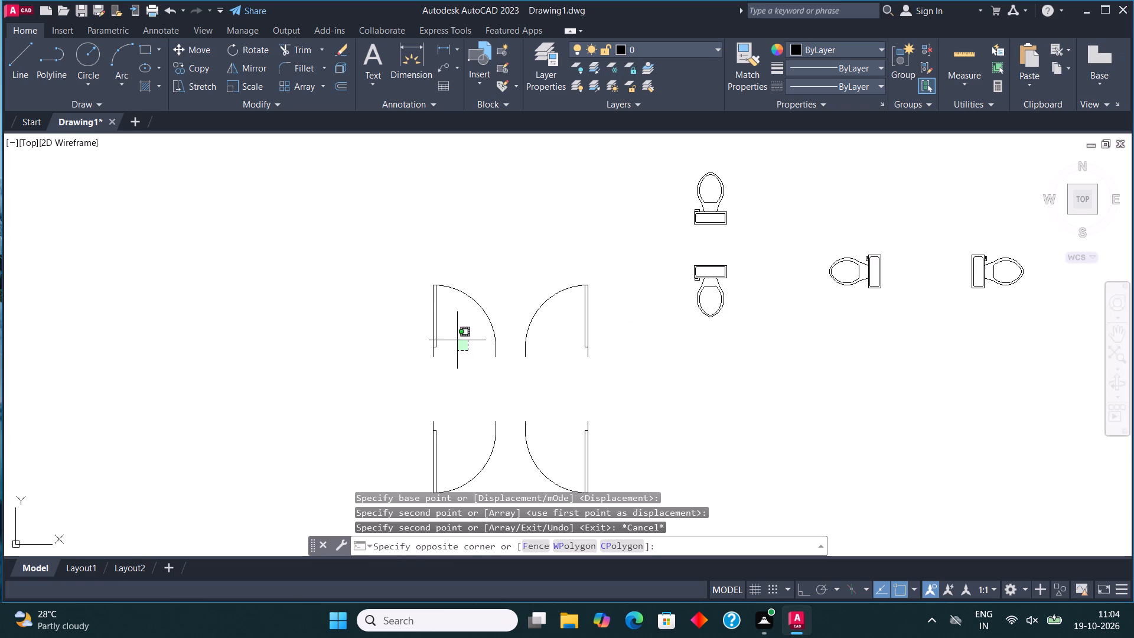
left_click(393, 325)
left_click(194, 69)
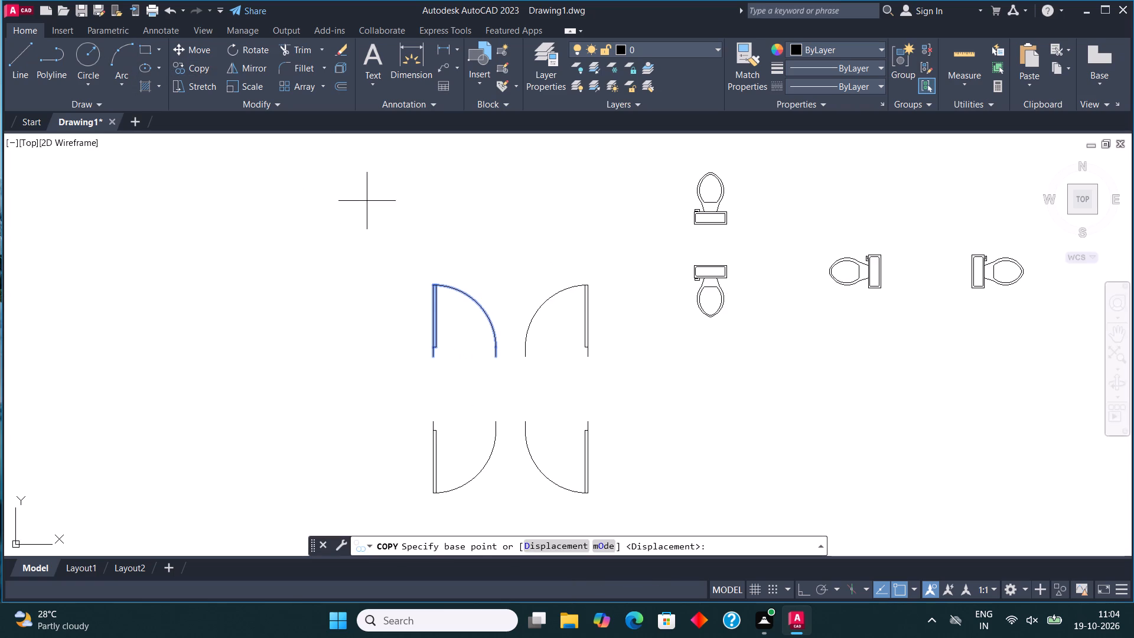
left_click(432, 363)
scroll(622, 257, "down", 3)
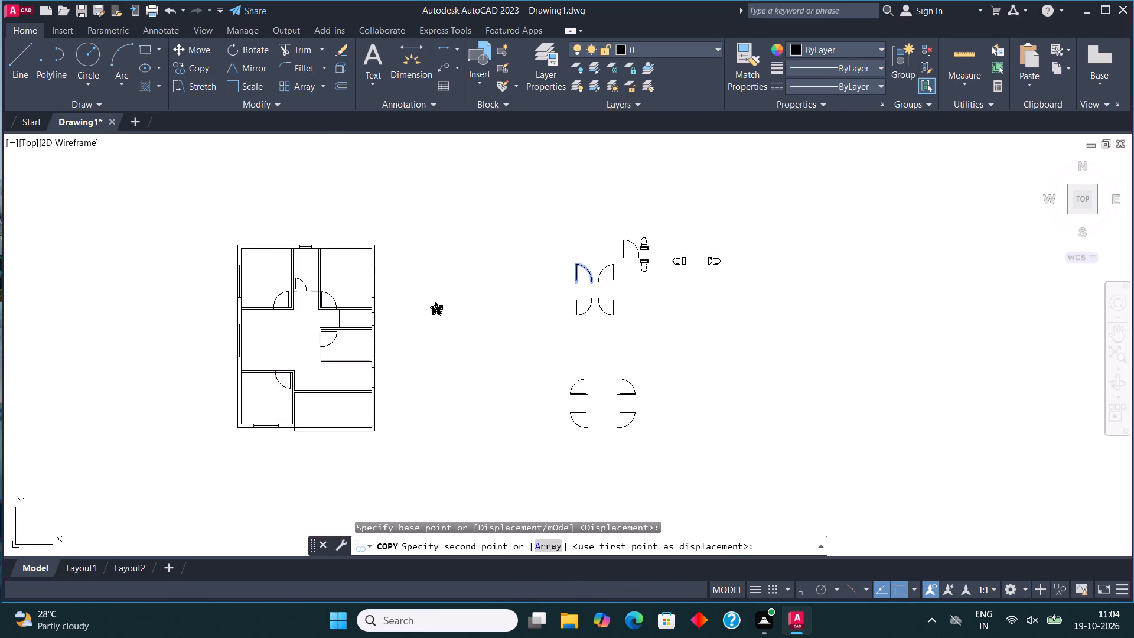
scroll(623, 258, "down", 1)
scroll(414, 360, "up", 5)
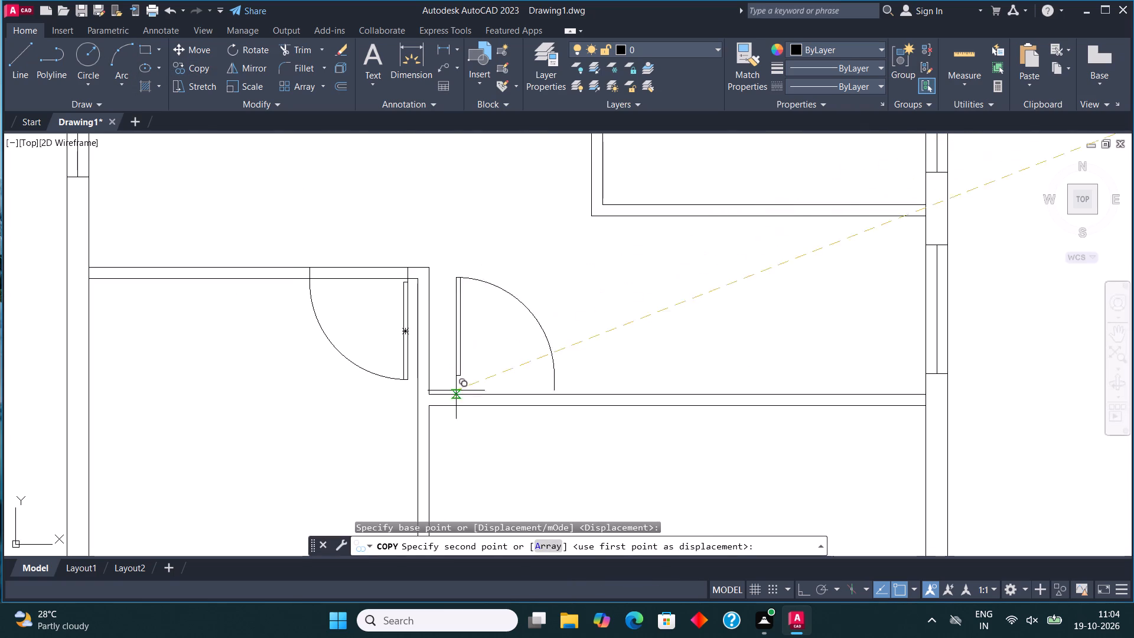
left_click(447, 407)
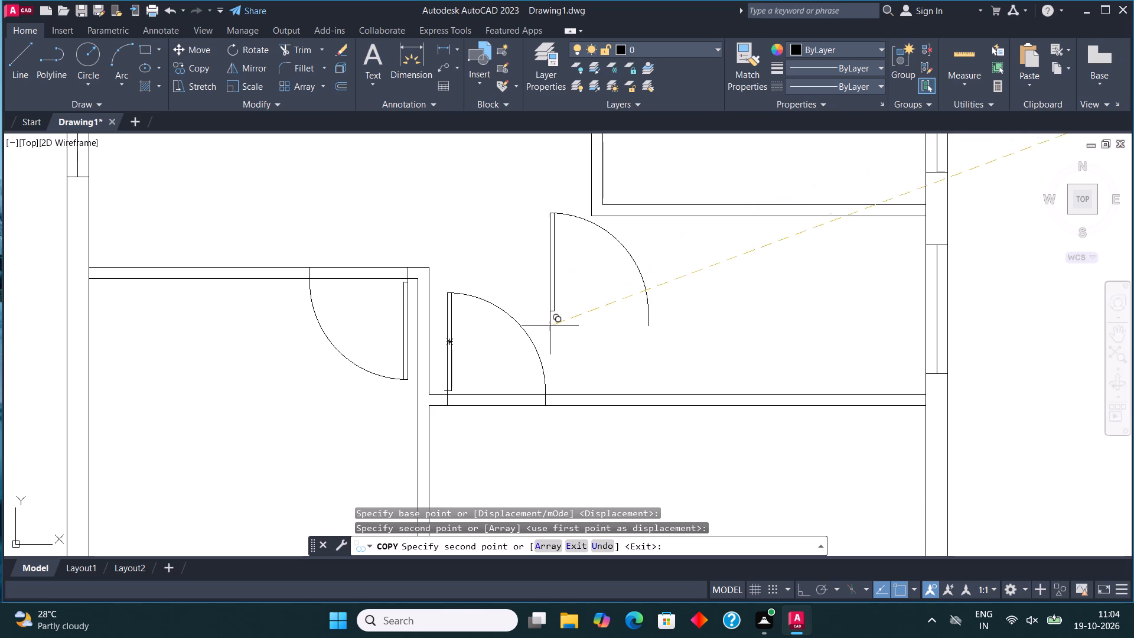
key("Escape")
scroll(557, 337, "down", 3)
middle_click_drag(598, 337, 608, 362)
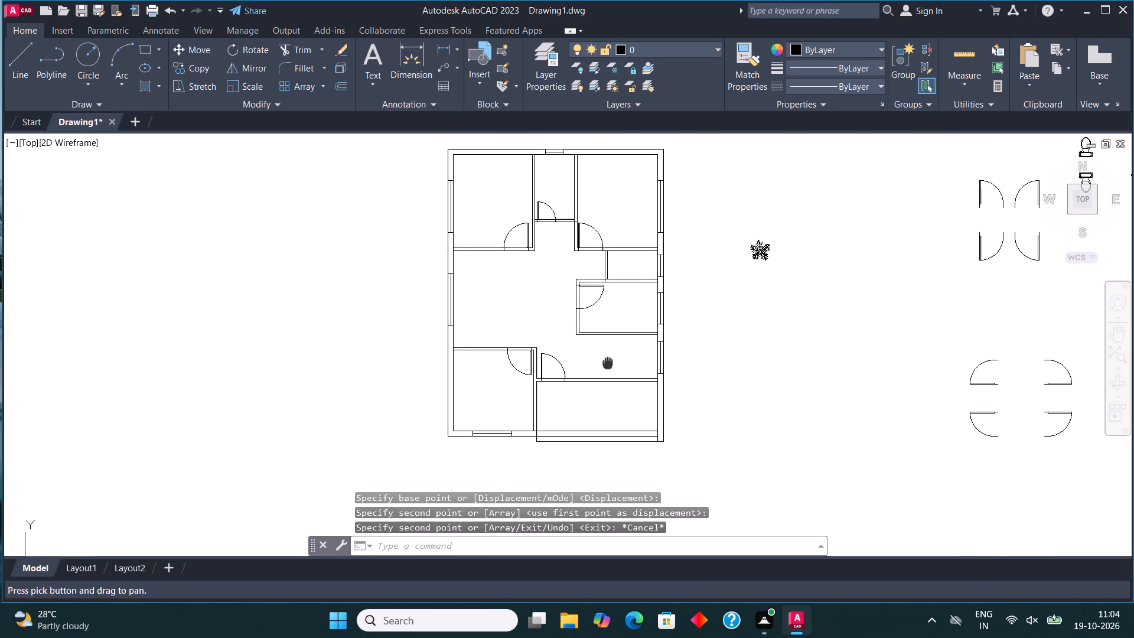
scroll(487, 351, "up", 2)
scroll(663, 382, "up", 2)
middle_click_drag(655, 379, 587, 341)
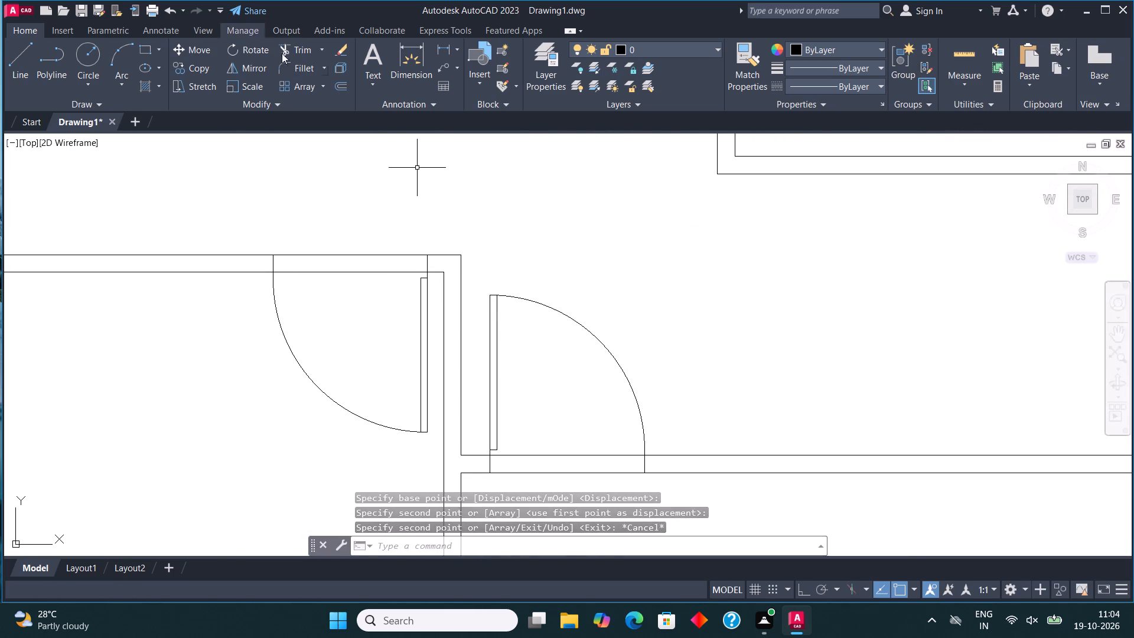
Trim the partition lines crossing all six door openings, from the lower rooms up to the narrow top-middle room.
left_click(309, 47)
left_click_drag(337, 320, 373, 161)
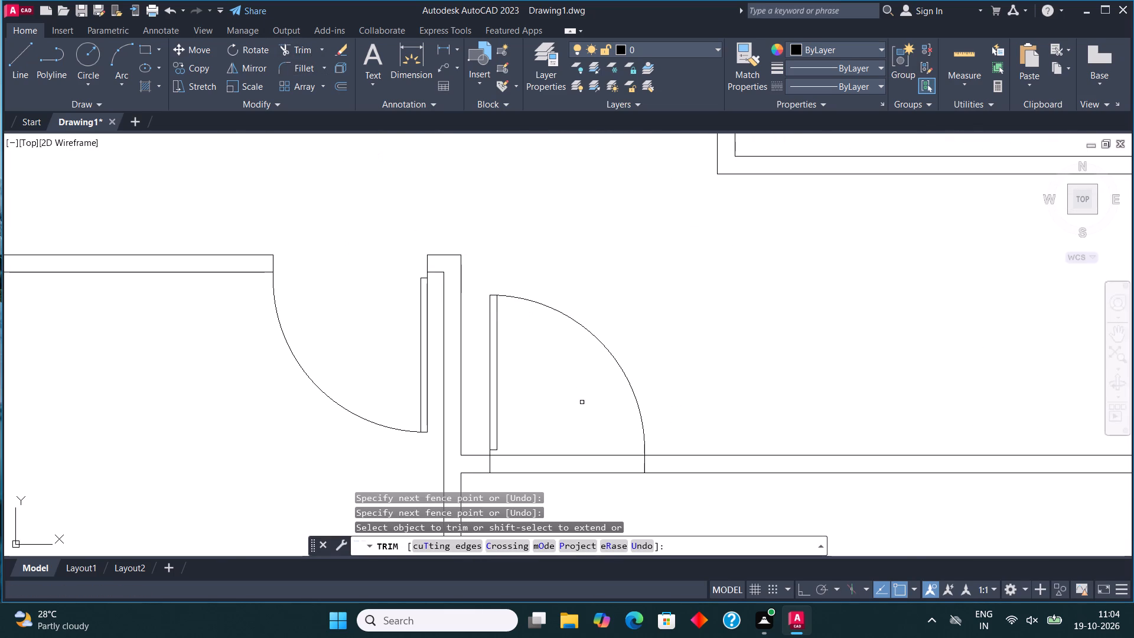
left_click_drag(577, 495, 581, 402)
scroll(568, 463, "down", 3)
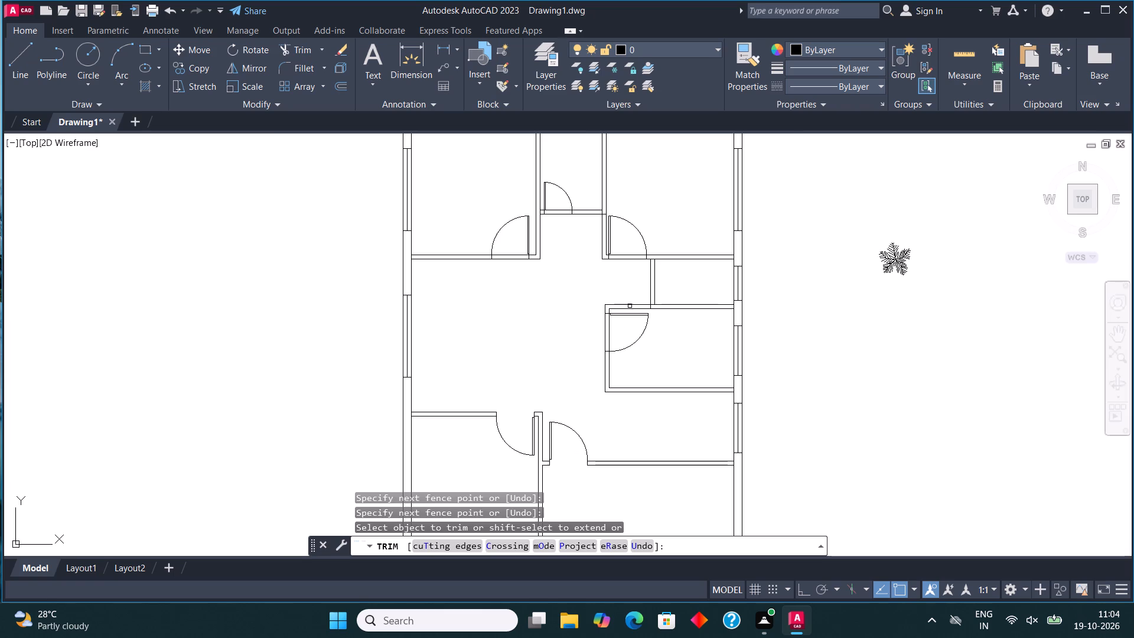
scroll(627, 313, "up", 1)
left_click_drag(608, 346, 421, 330)
left_click_drag(630, 205, 624, 256)
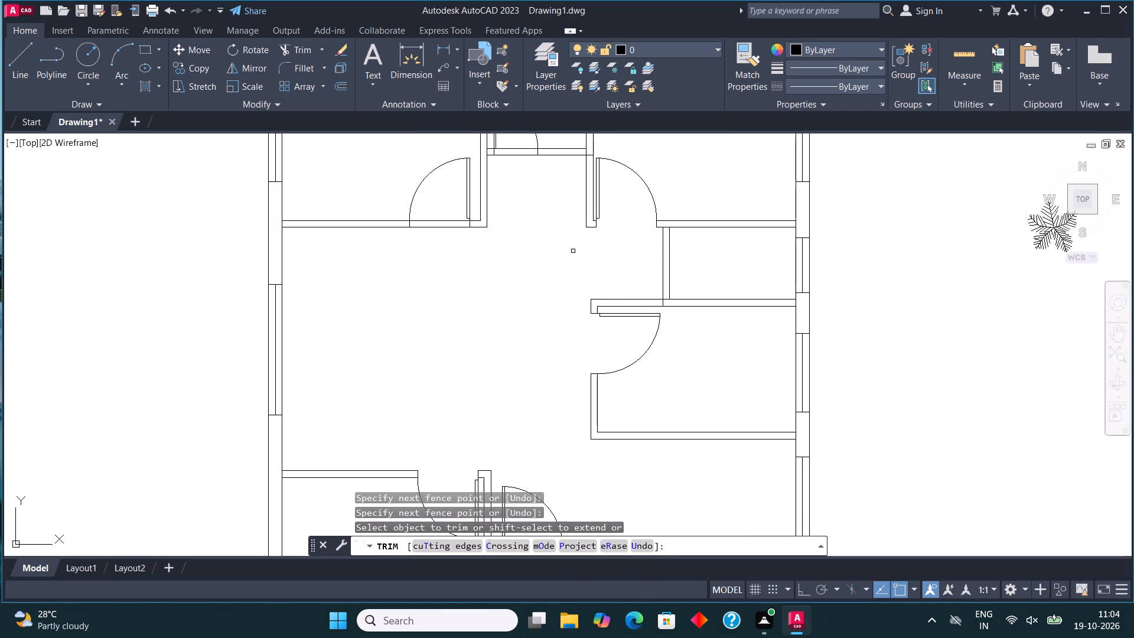
left_click_drag(433, 209, 425, 272)
scroll(428, 283, "down", 1)
scroll(522, 204, "up", 2)
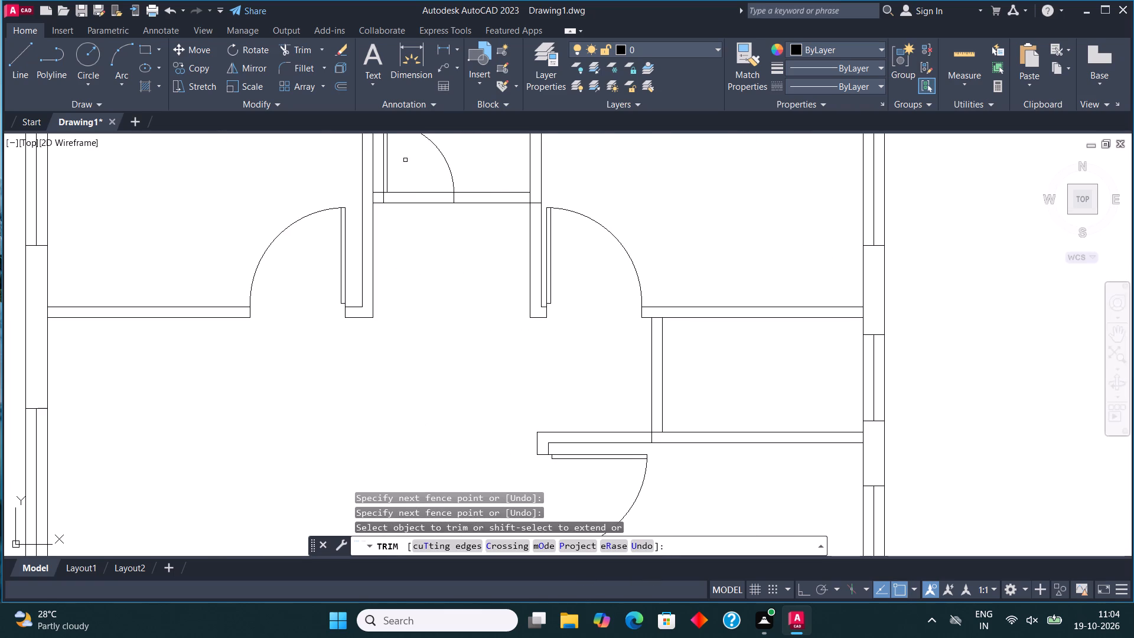
left_click_drag(415, 178, 418, 288)
scroll(444, 271, "down", 4)
key("Escape")
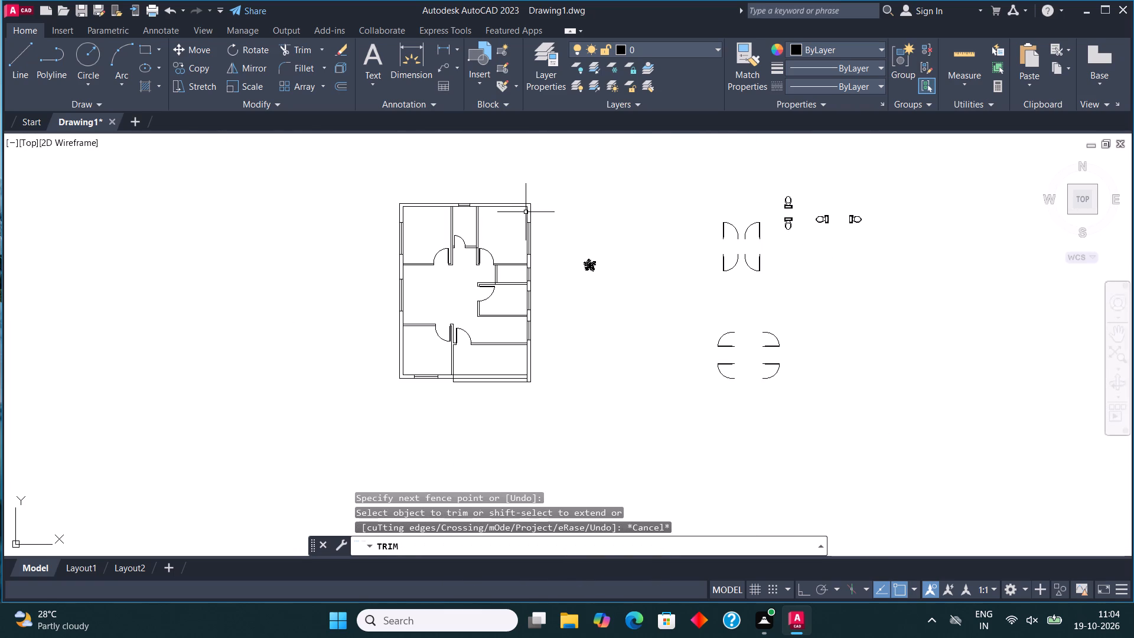
Draw a rectangular bed outline in the upper-left room, with its head against the inner face of the top wall.
middle_click_drag(462, 253, 483, 266)
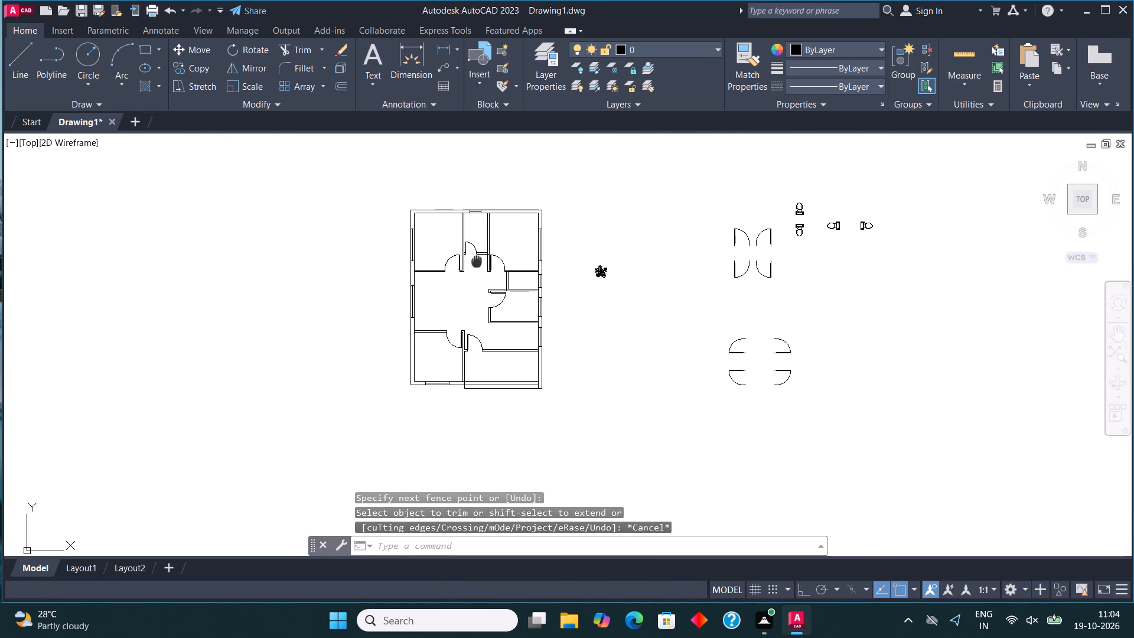
middle_click_drag(483, 266, 517, 287)
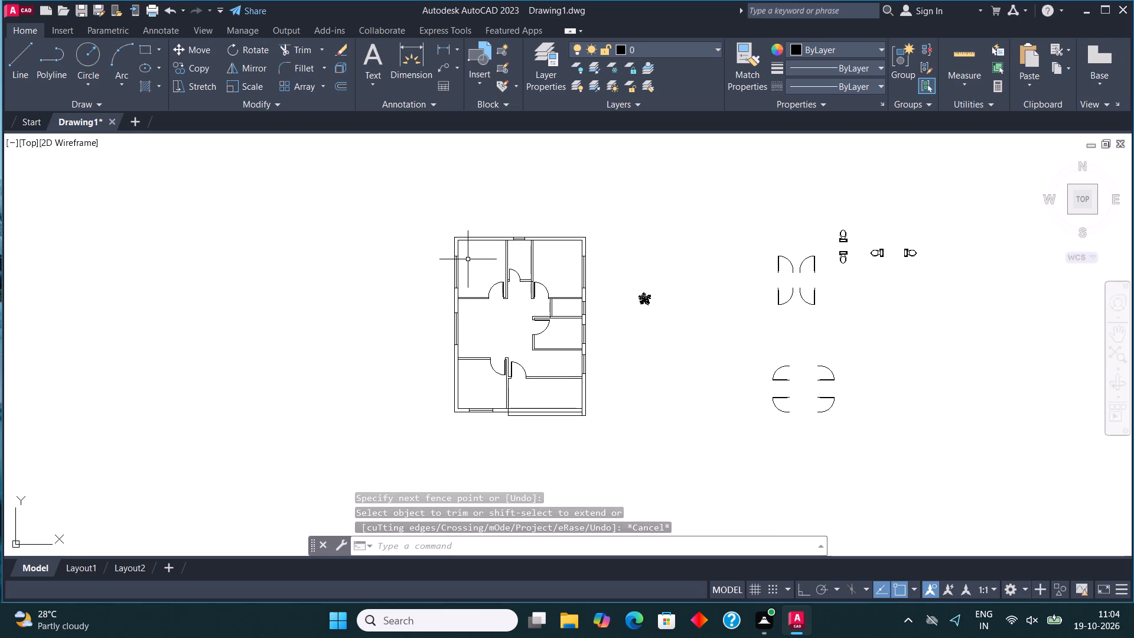
scroll(478, 235, "up", 4)
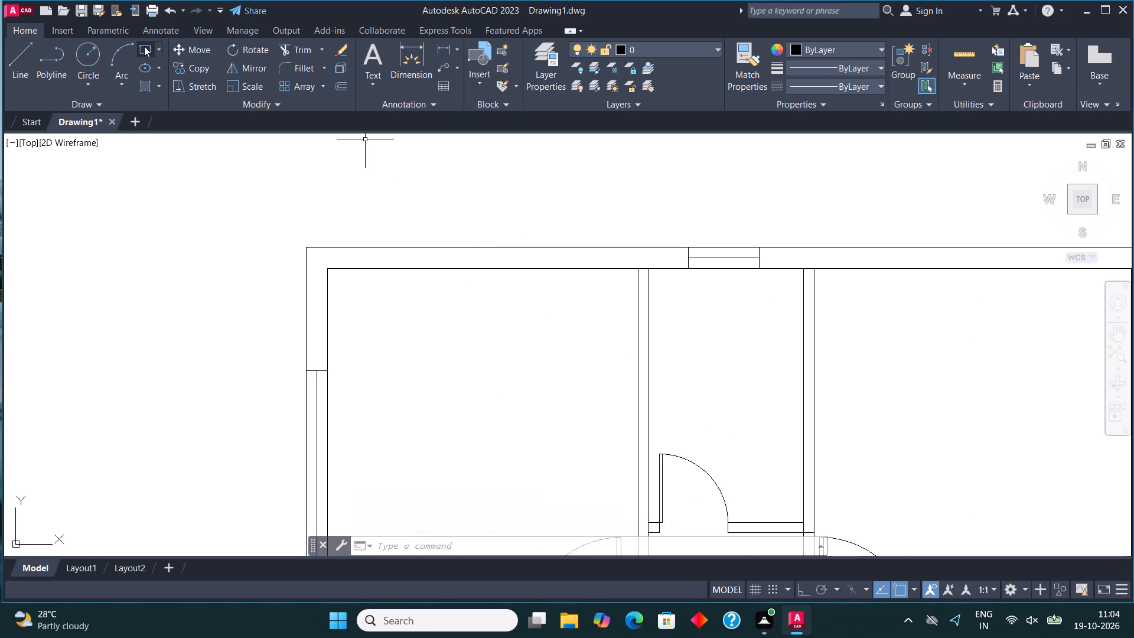
left_click(145, 46)
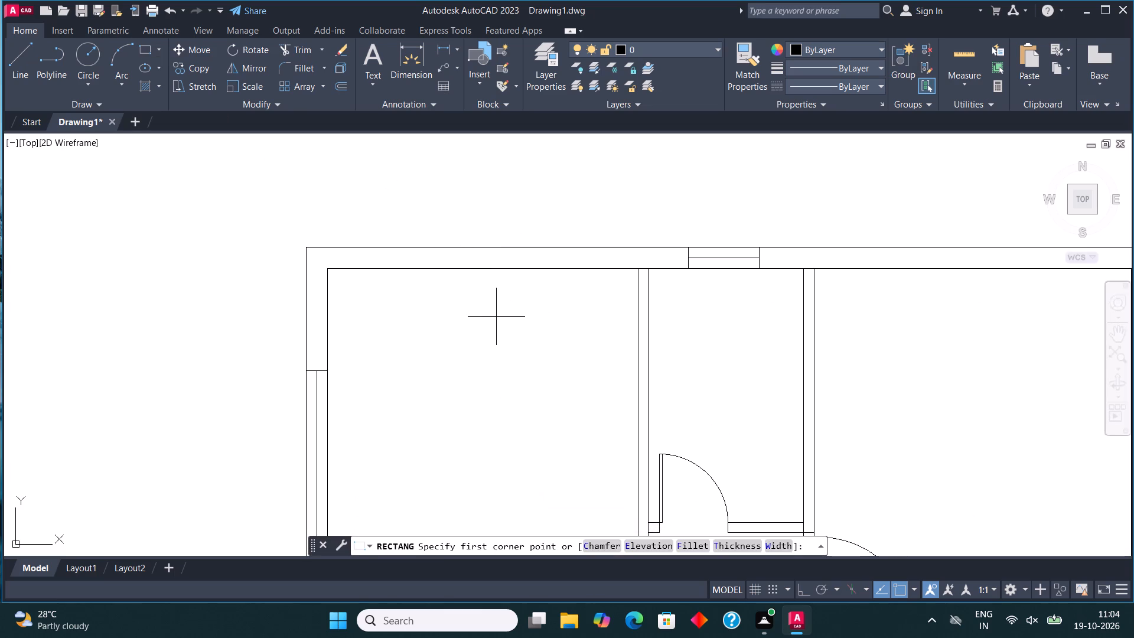
left_click(414, 269)
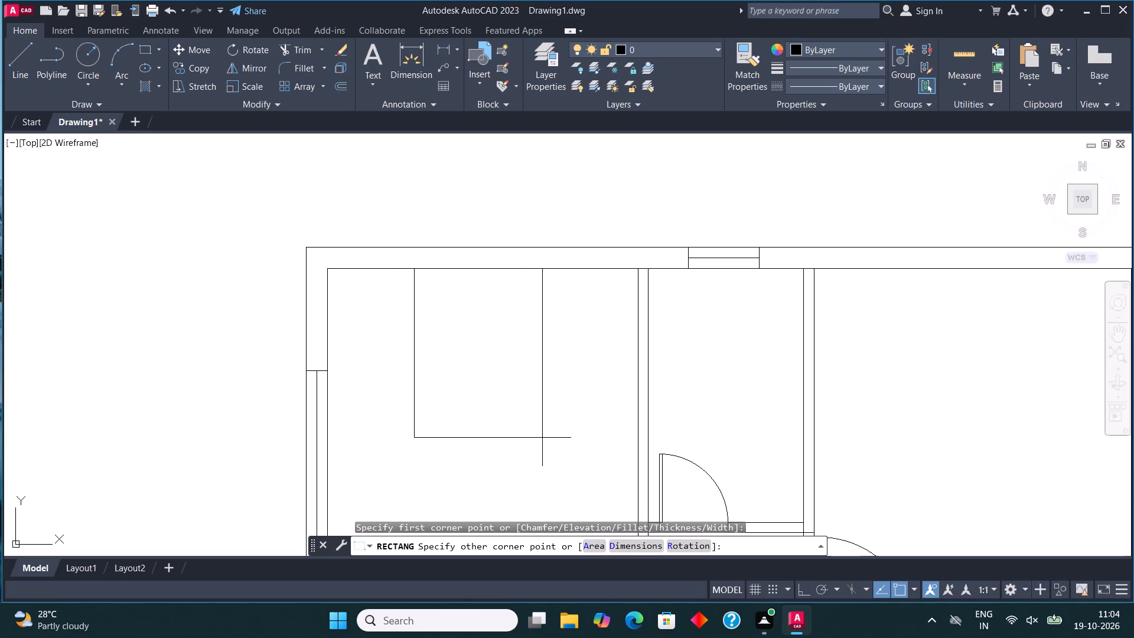
left_click(542, 435)
Draw a small bedside table rectangle against the top wall, starting from the bed's upper-left corner.
left_click(146, 48)
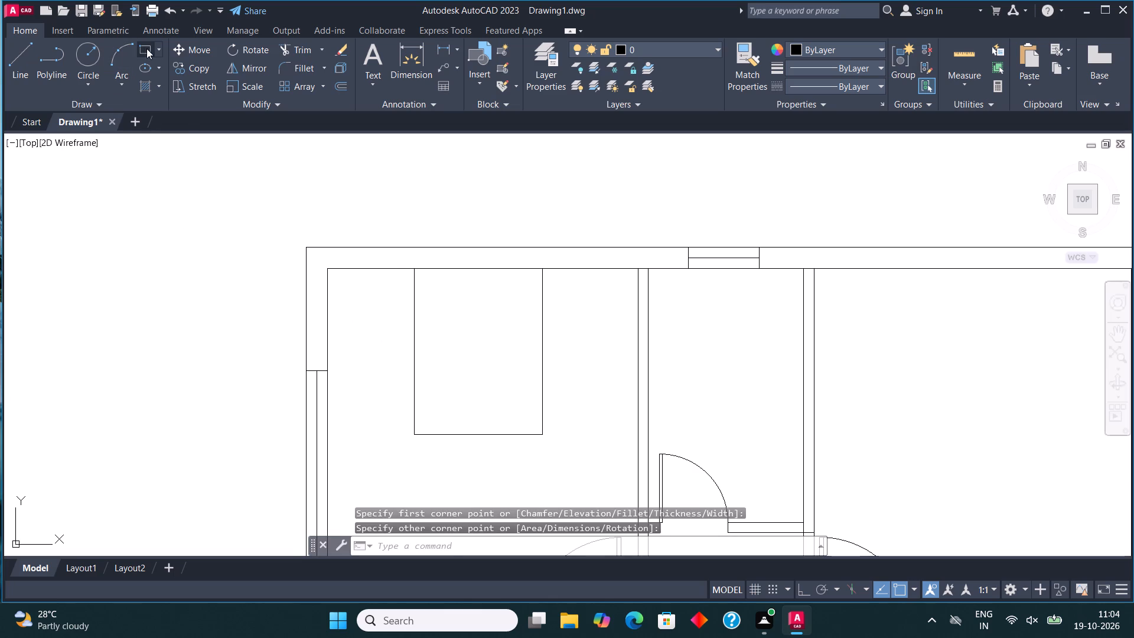
left_click(416, 271)
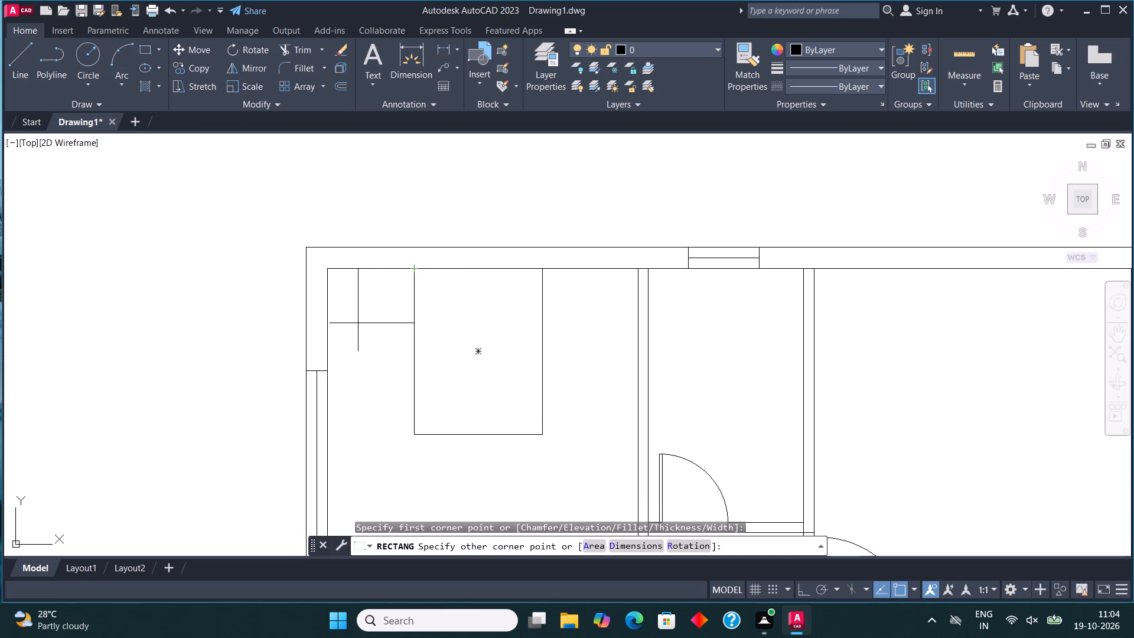
left_click(353, 323)
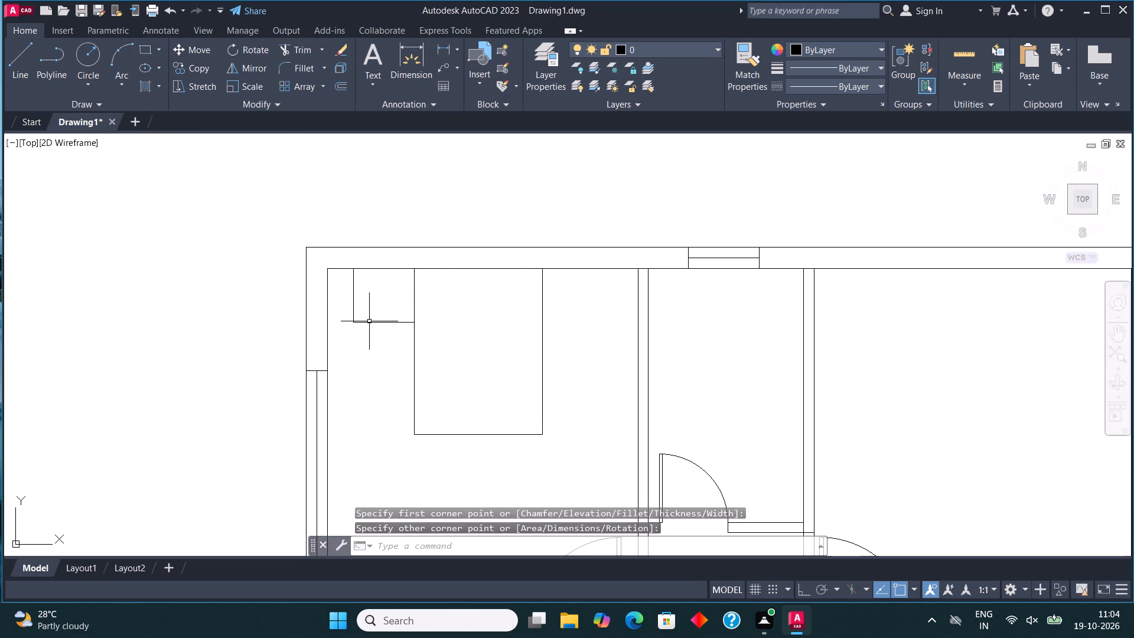
Shrink the bedside table by stretching its left edge toward the bed and, with Ortho on, its bottom edge toward the wall.
left_click(369, 324)
left_click(352, 294)
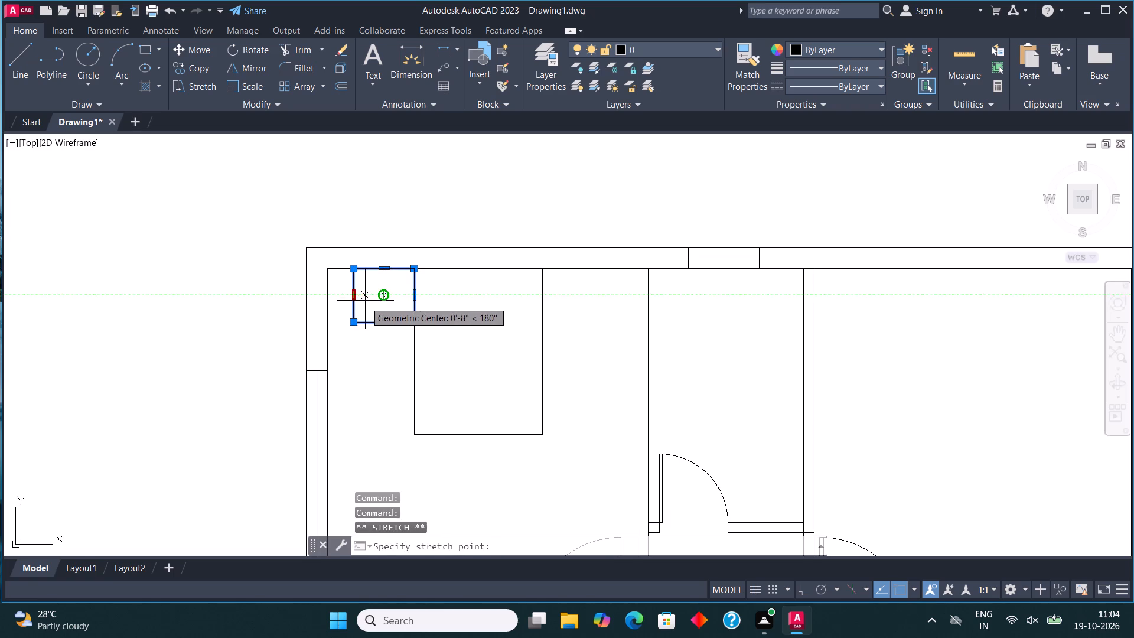
left_click(365, 301)
left_click(387, 321)
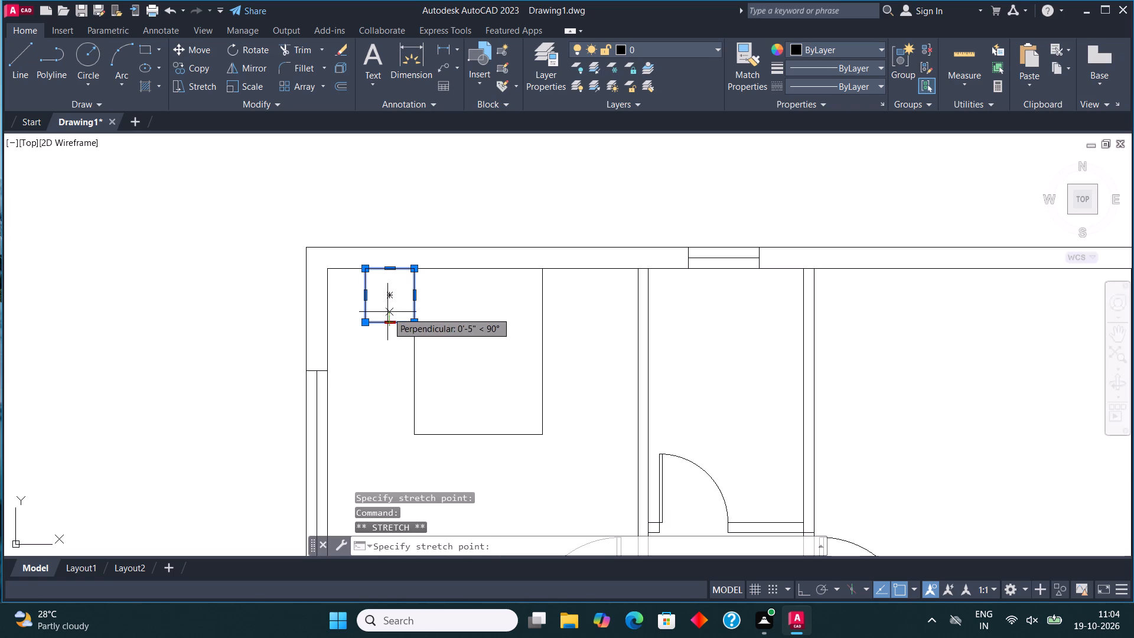
key("F8")
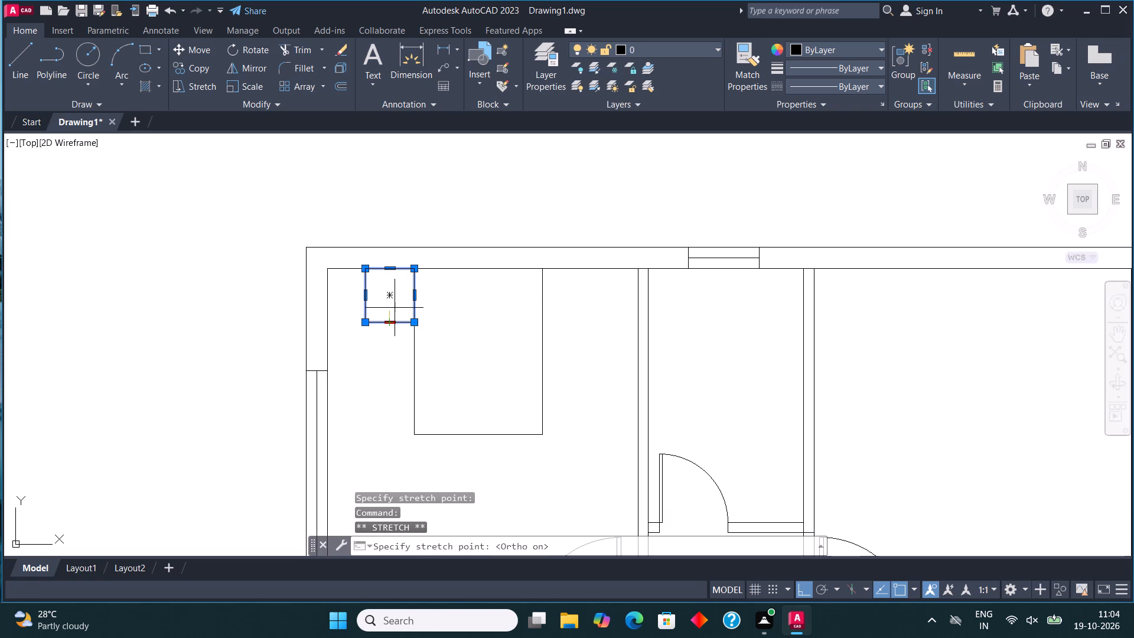
left_click(395, 308)
key("Escape")
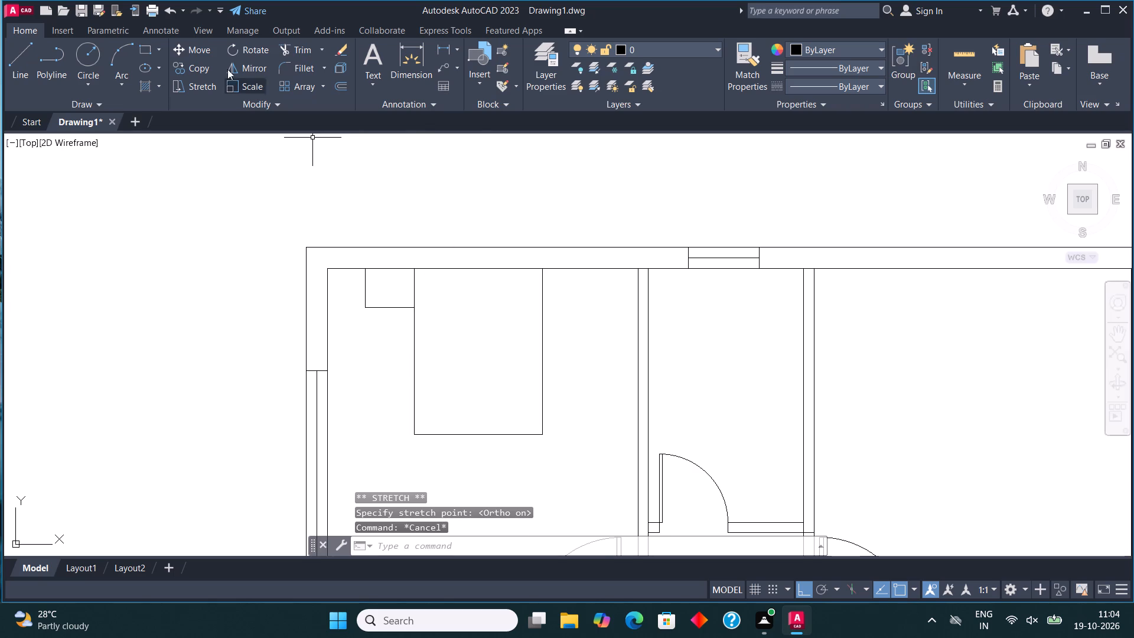
Draw a lamp circle centred on the bedside table's geometric center, fitting inside its edges.
left_click(84, 47)
scroll(392, 286, "up", 2)
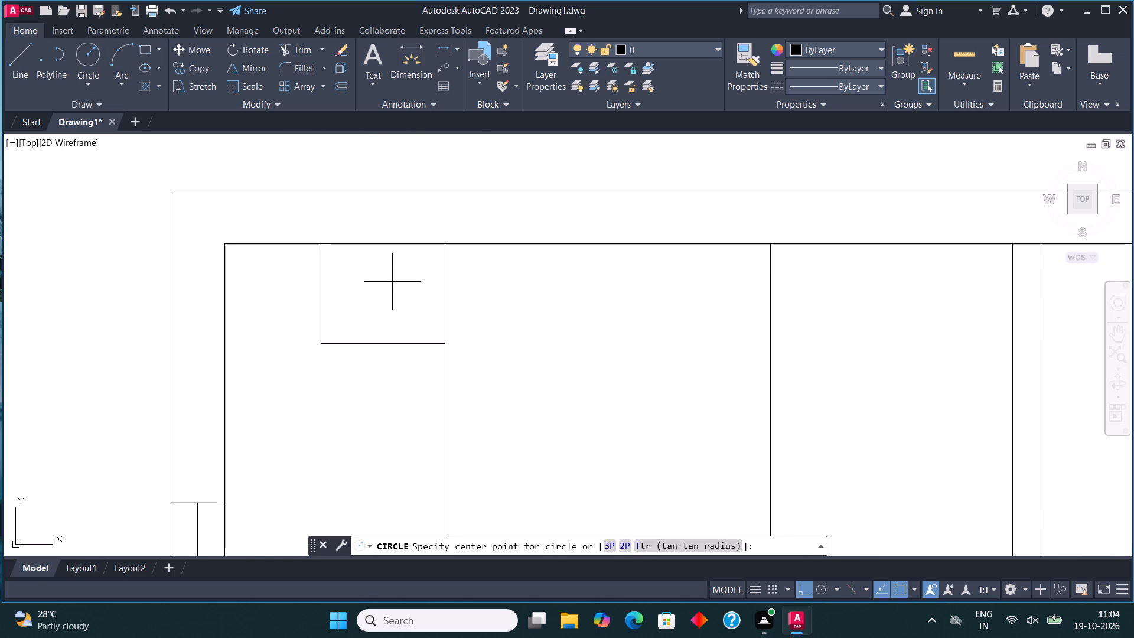
left_click(383, 299)
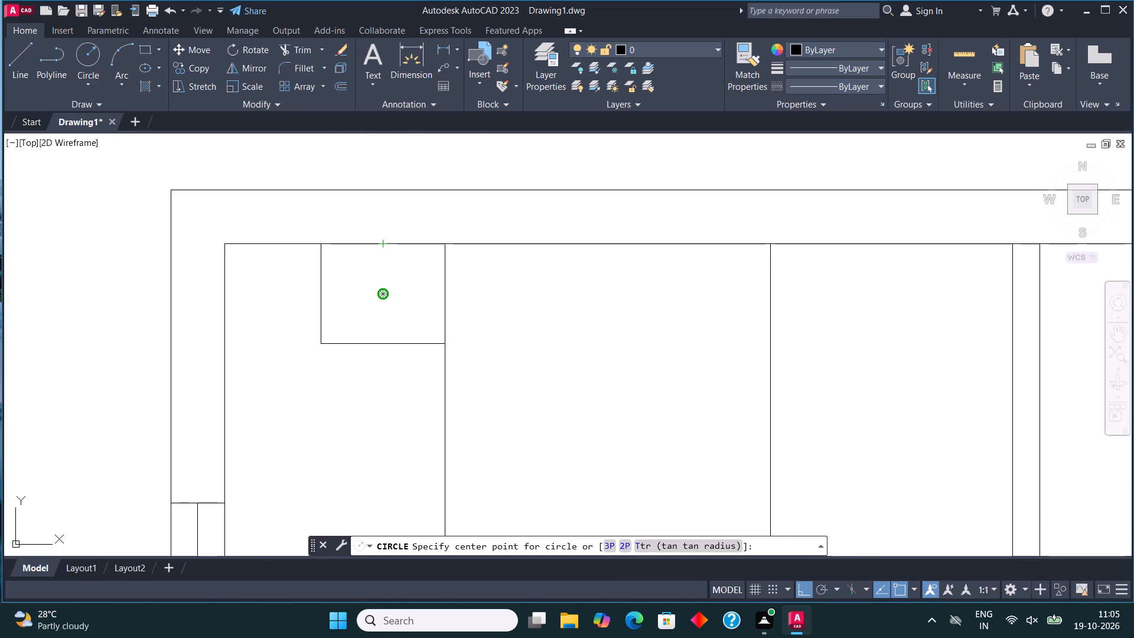
left_click(416, 334)
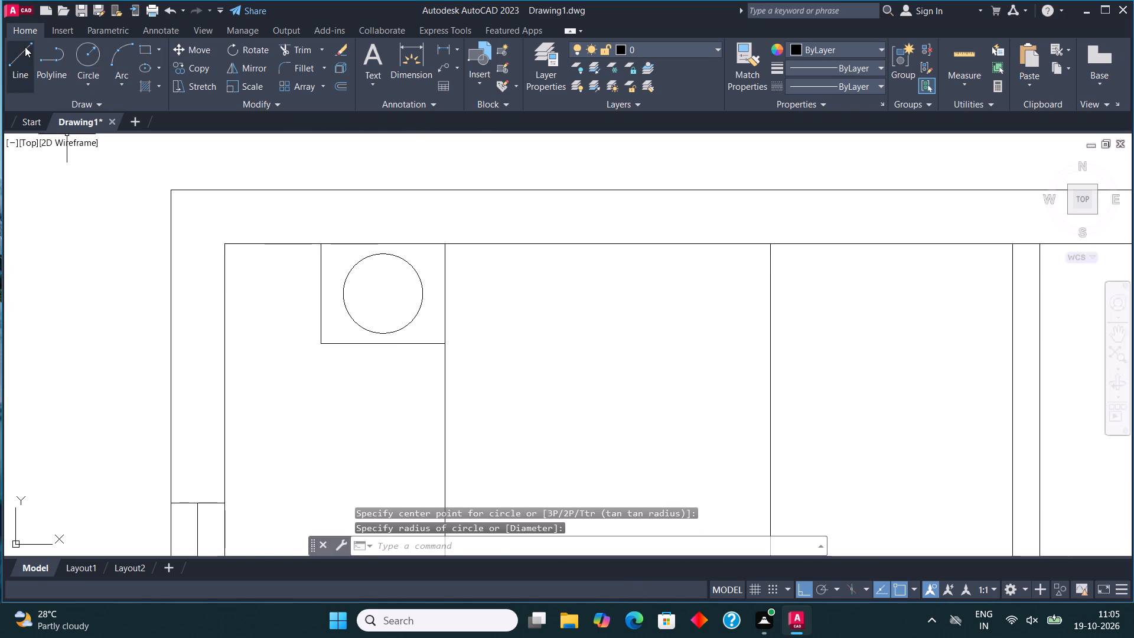
Draw a horizontal and a vertical diameter line across the lamp circle to form a cross.
left_click(25, 47)
left_click(345, 297)
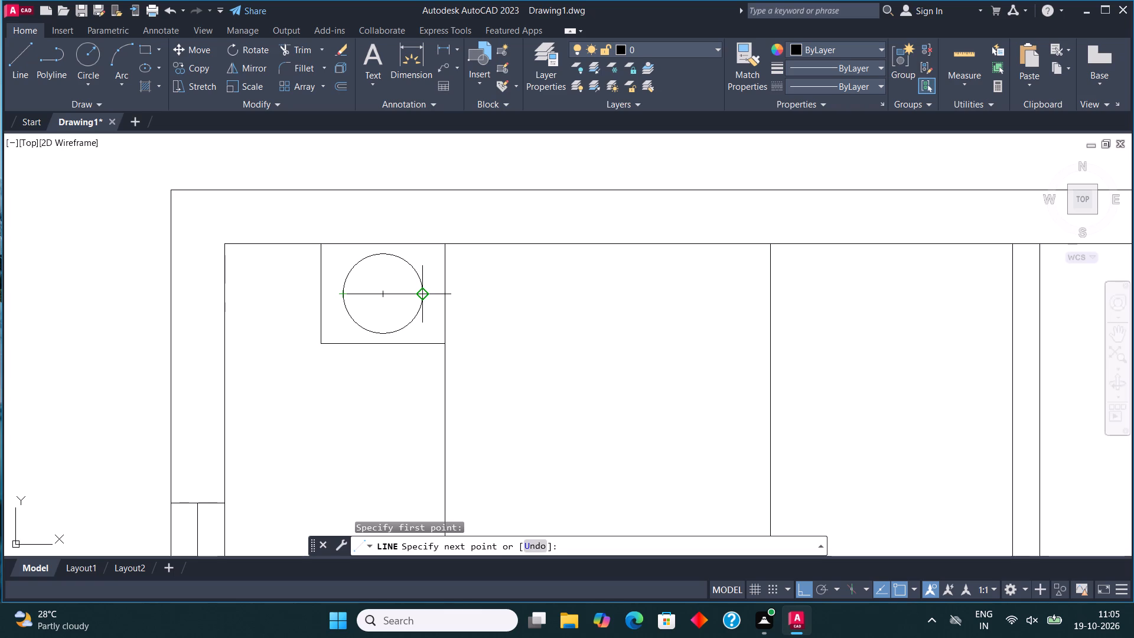
left_click(423, 298)
left_click(24, 54)
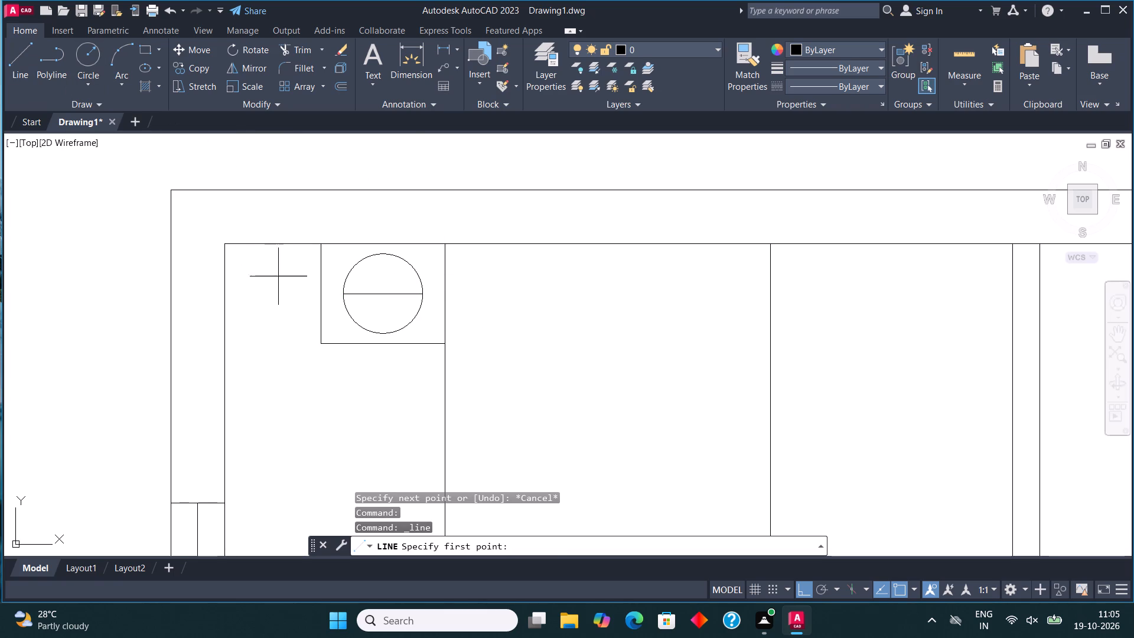
left_click(383, 331)
left_click(383, 256)
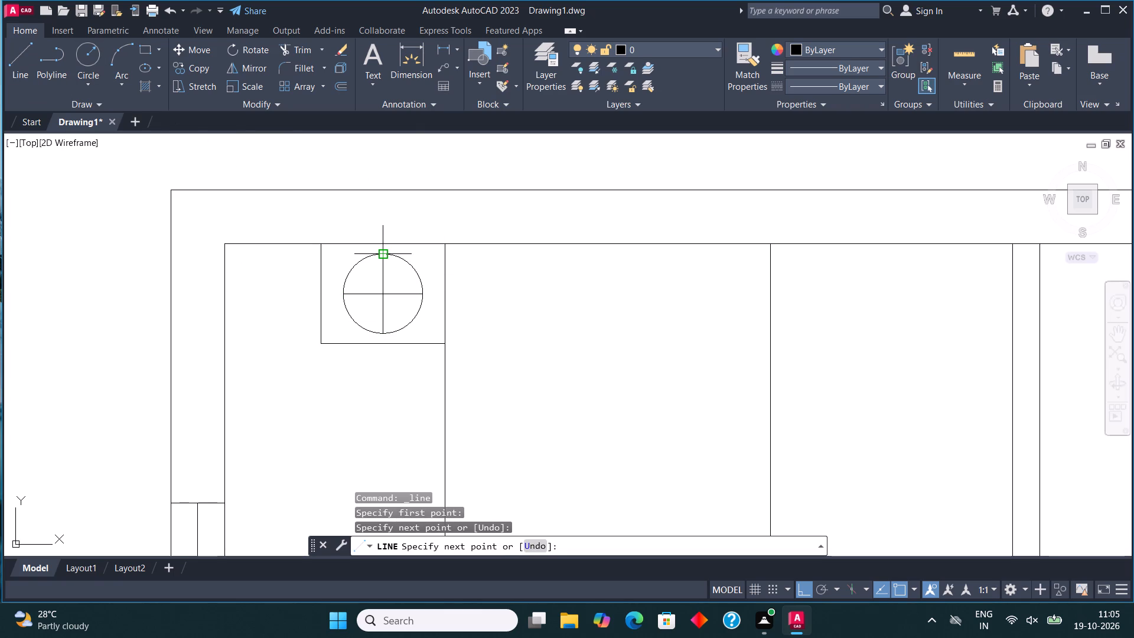
scroll(390, 266, "down", 3)
key("Escape")
Copy the bedside table with its crossed lamp circle from its upper-left corner to the bed's right edge.
scroll(399, 302, "up", 2)
left_click(399, 301)
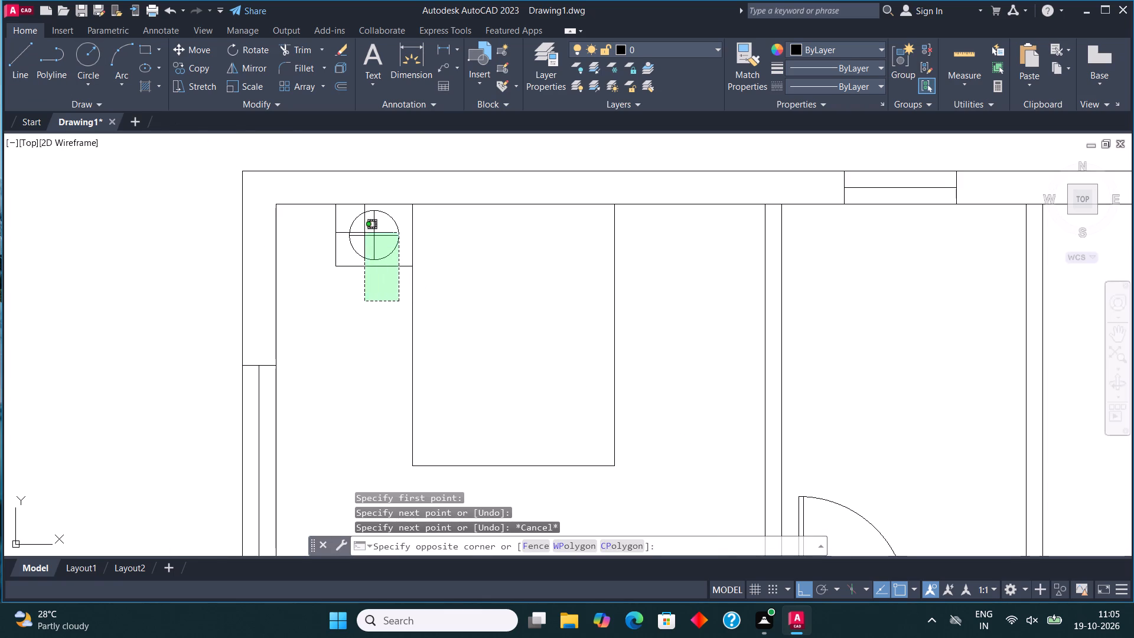
left_click(360, 223)
left_click(198, 66)
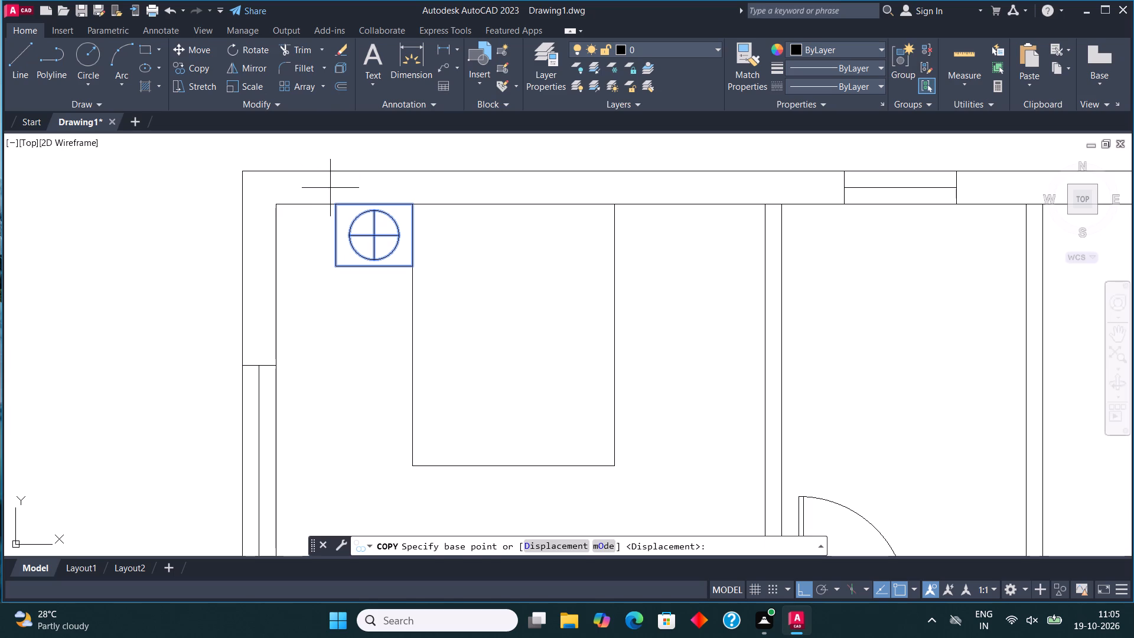
left_click(338, 205)
left_click(614, 215)
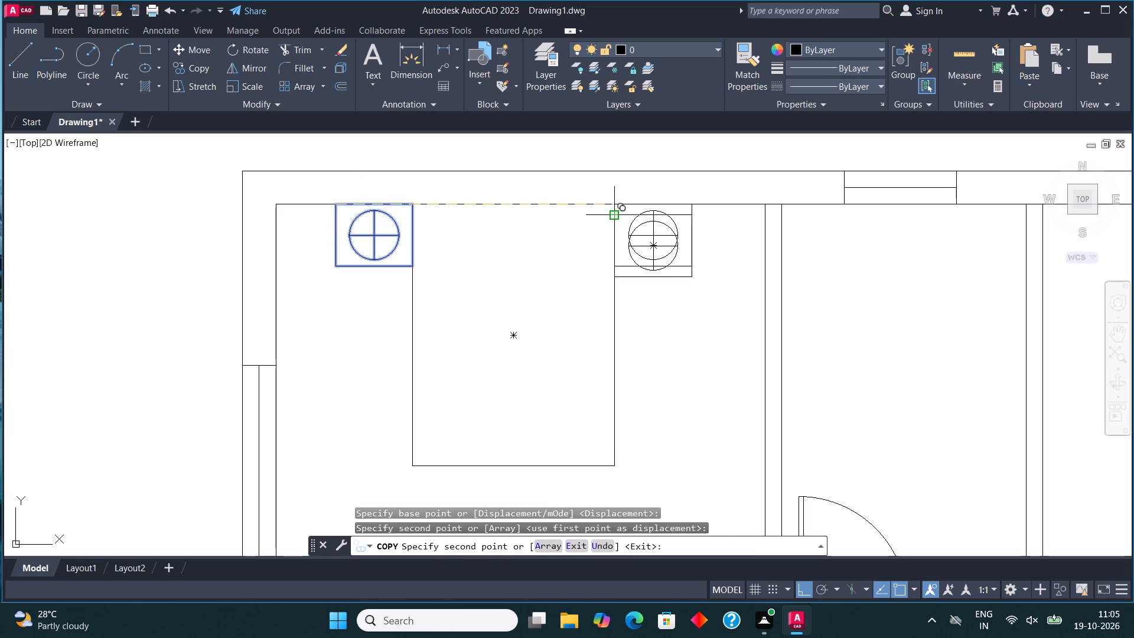
key("Escape")
Move the copied bedside table and lamp up so its upper-left corner meets the bed's upper-right corner at the wall.
scroll(628, 288, "up", 1)
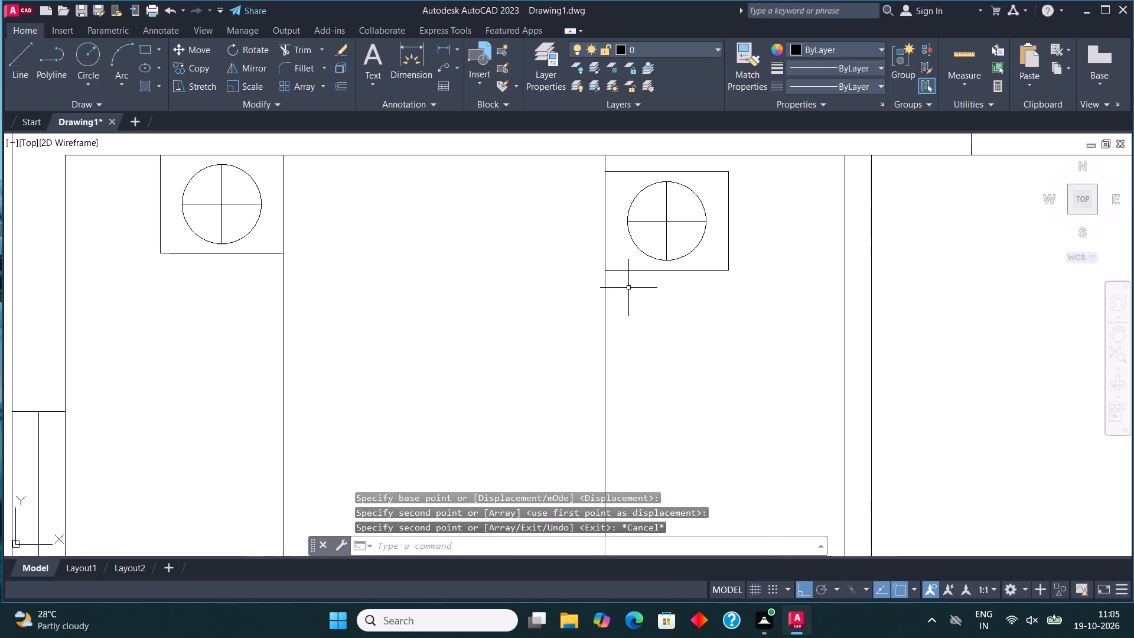
left_click_drag(725, 294, 712, 266)
left_click(656, 190)
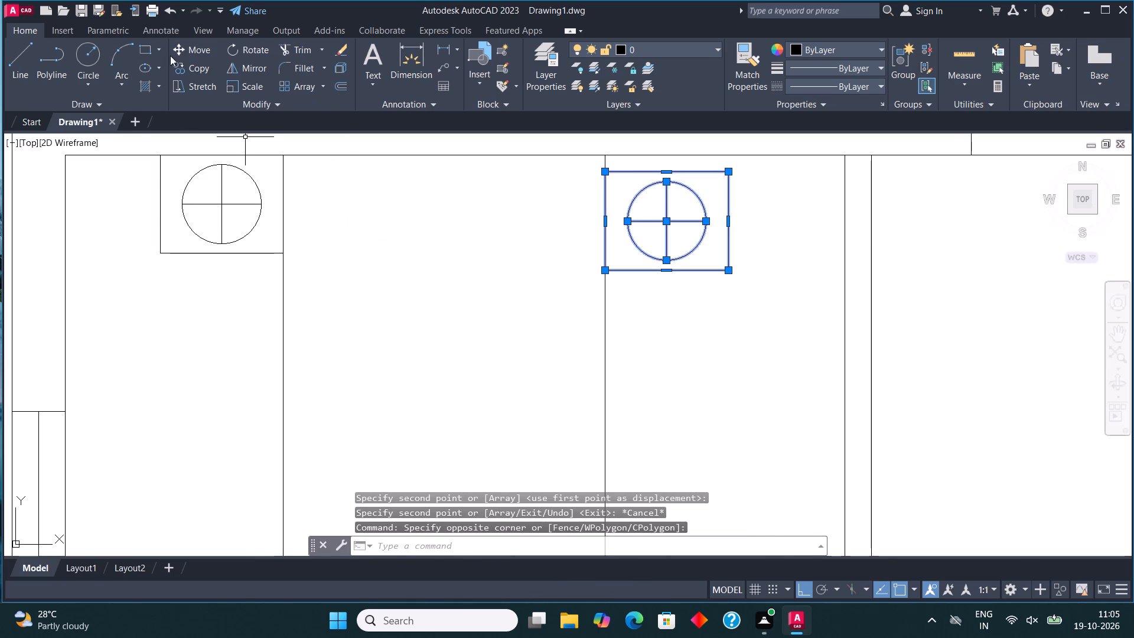
left_click(200, 48)
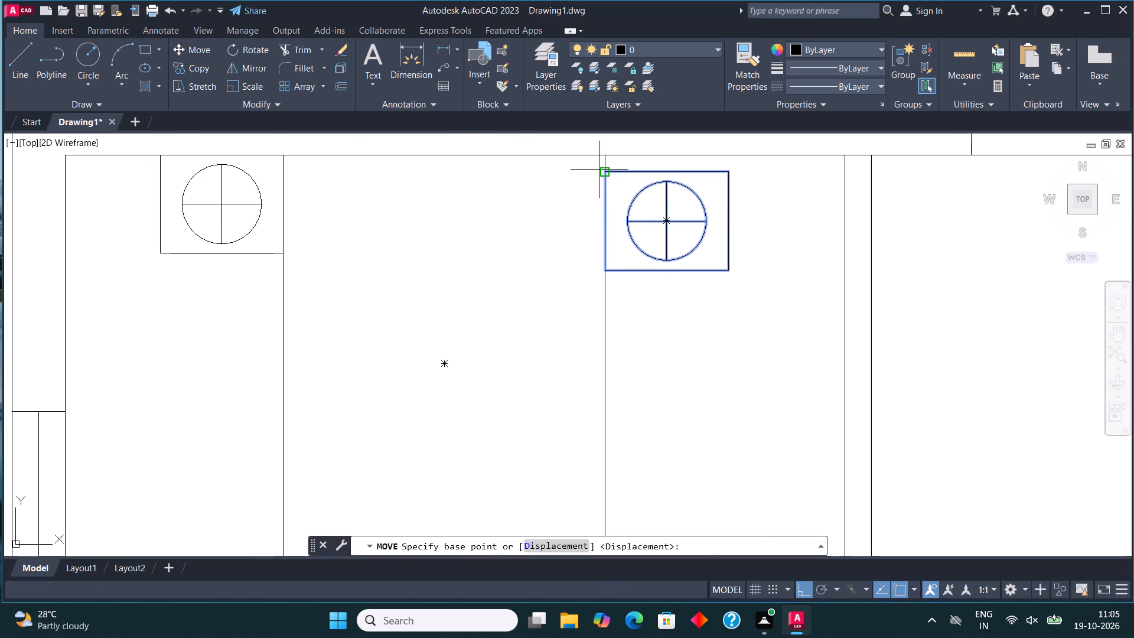
left_click(605, 175)
left_click(608, 158)
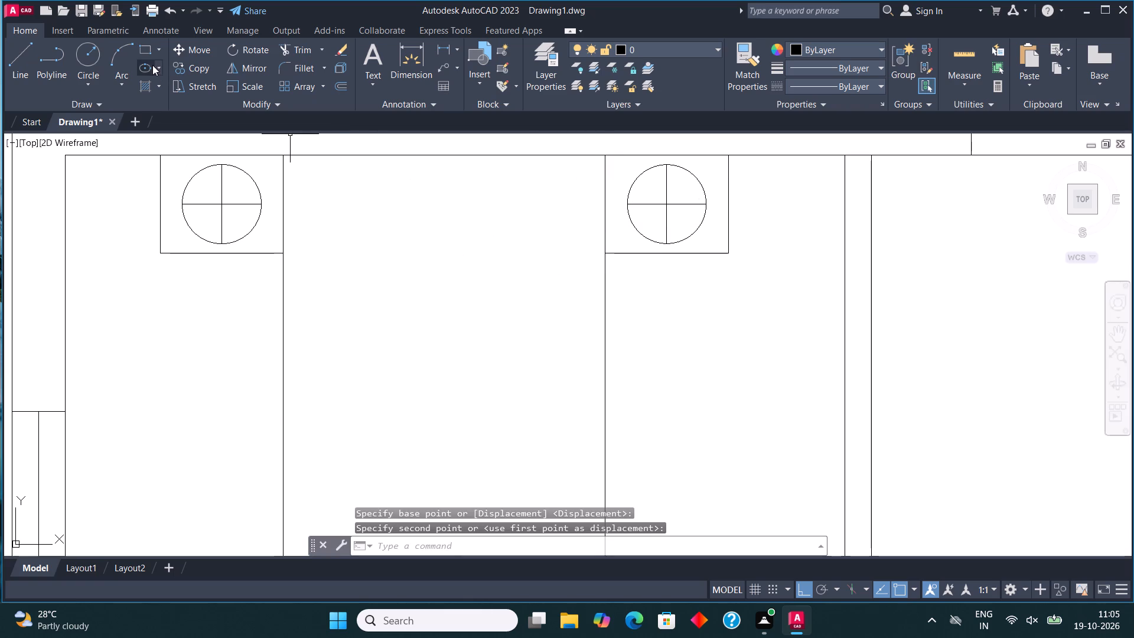
Draw a pillow rectangle inside the bed near its upper-left corner, slightly below the headboard edge.
left_click(144, 44)
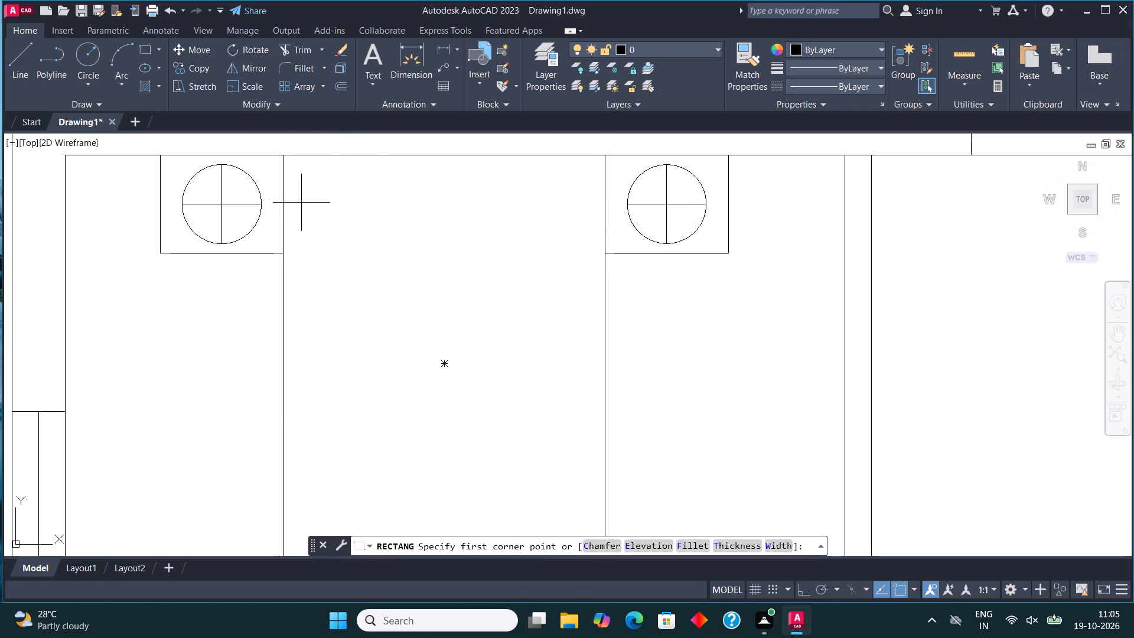
left_click(304, 204)
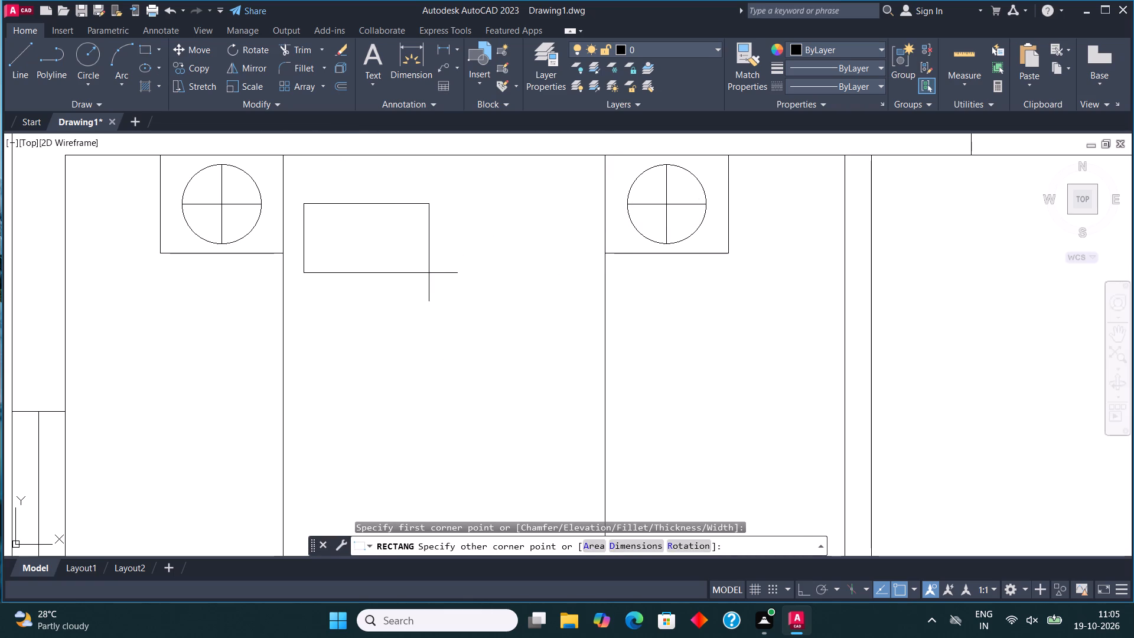
left_click(432, 267)
Copy the pillow rectangle about 2'-1" horizontally to the right half of the bed.
left_click(400, 214)
left_click(352, 170)
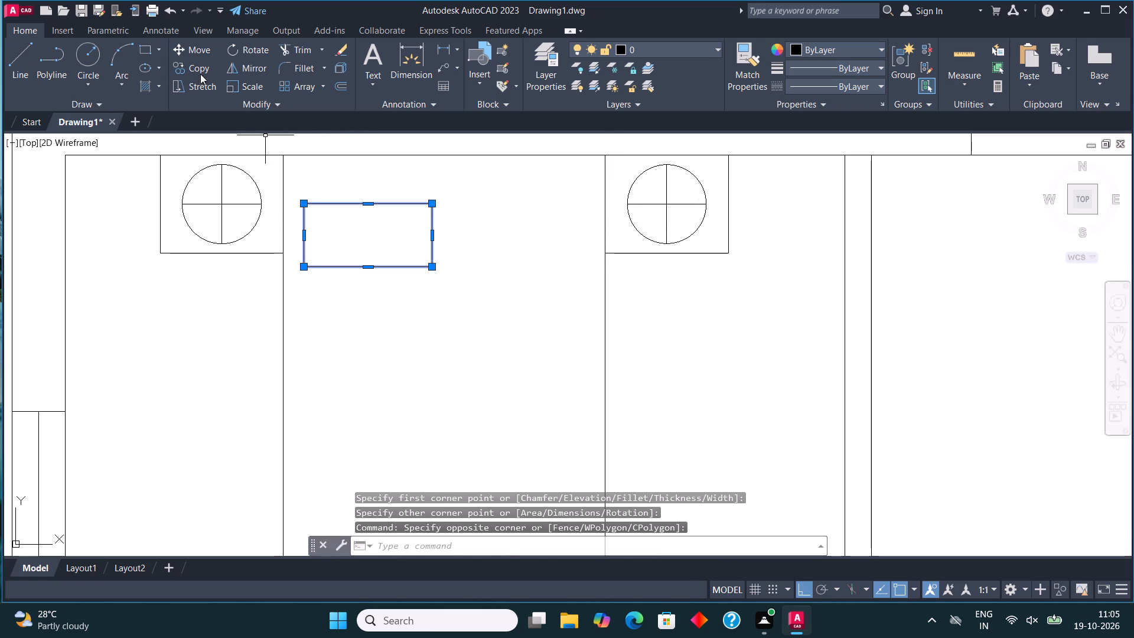
left_click(200, 70)
left_click(348, 227)
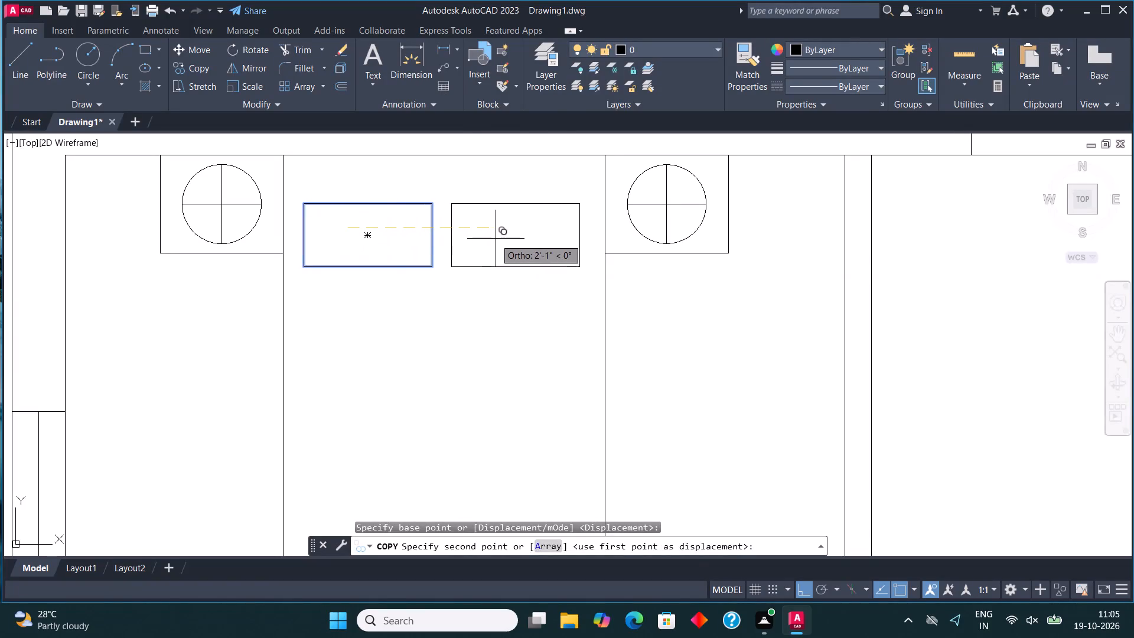
left_click(496, 239)
key("Escape")
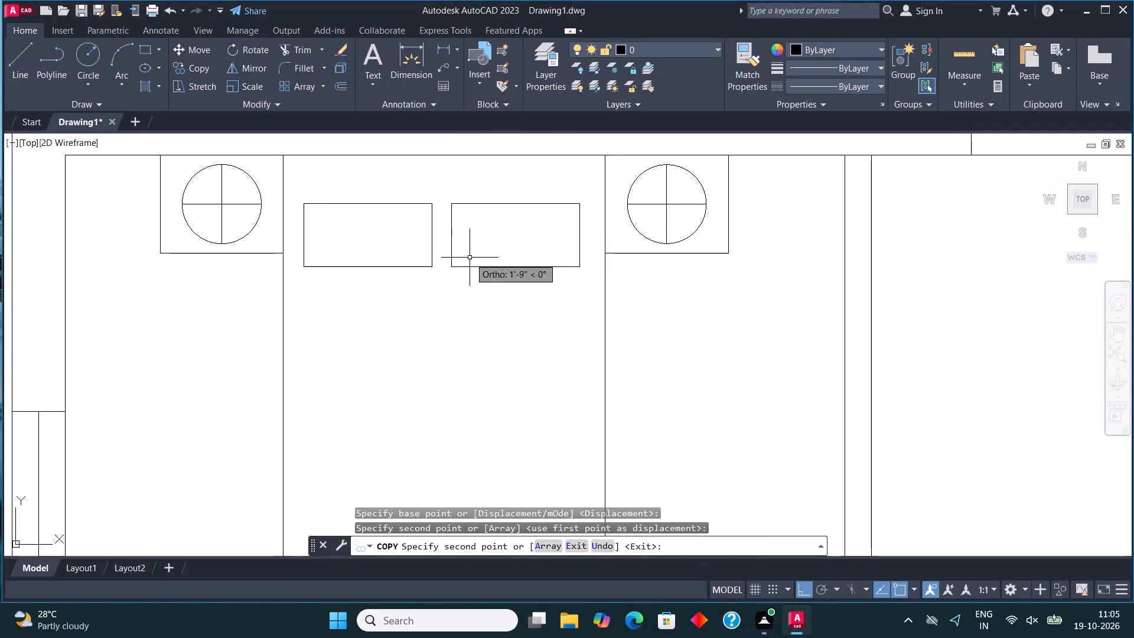
Draw the blanket edge line across the bed below the pillows, with a folded triangular corner at the bed's right edge.
left_click(16, 48)
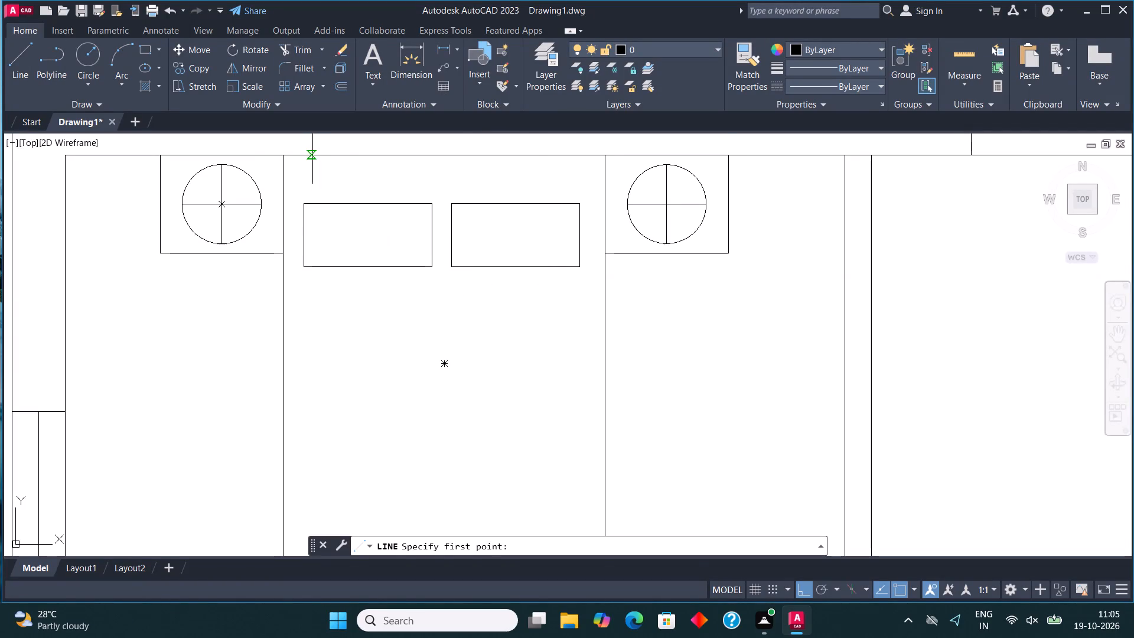
scroll(318, 151, "down", 1)
left_click(296, 249)
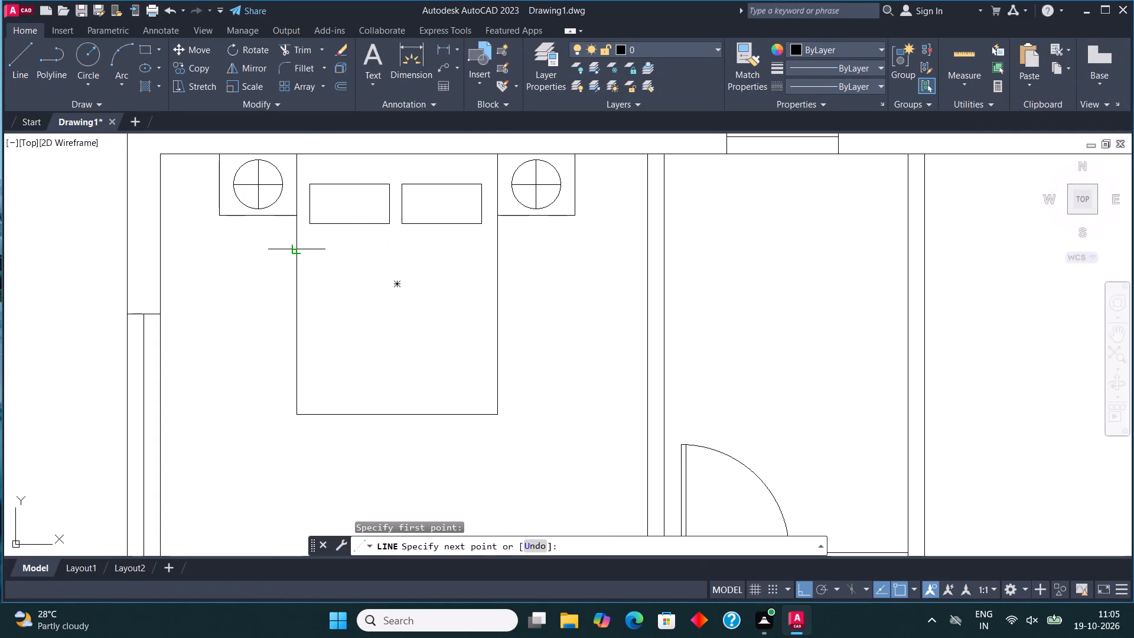
scroll(435, 248, "up", 2)
left_click(490, 256)
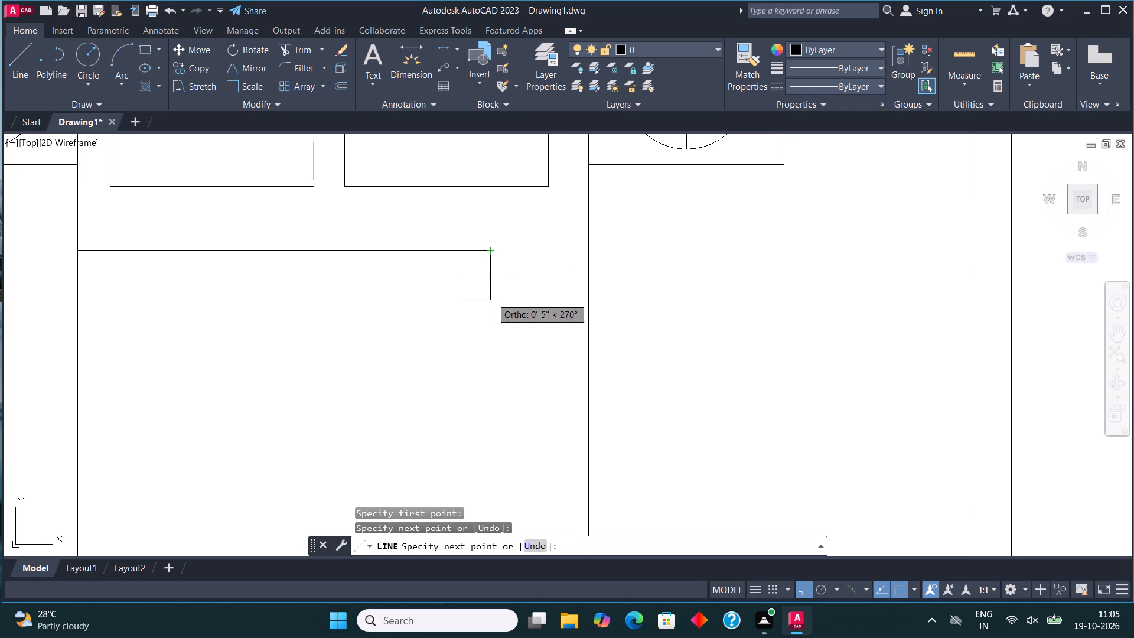
left_click(493, 318)
left_click_drag(590, 320, 587, 314)
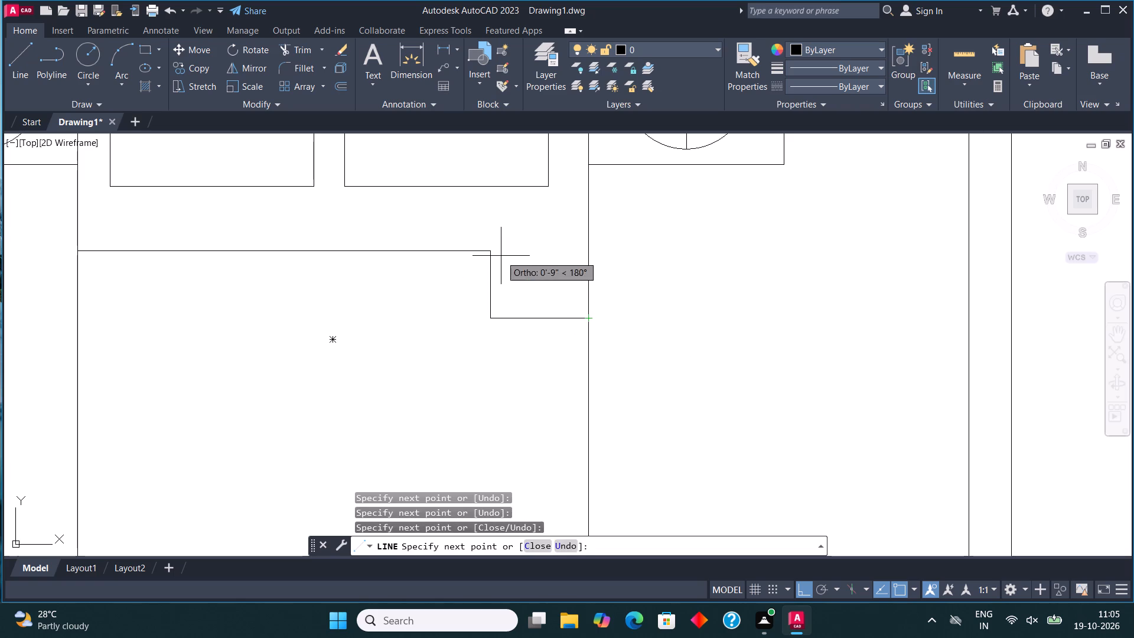
left_click(494, 254)
scroll(571, 262, "down", 3)
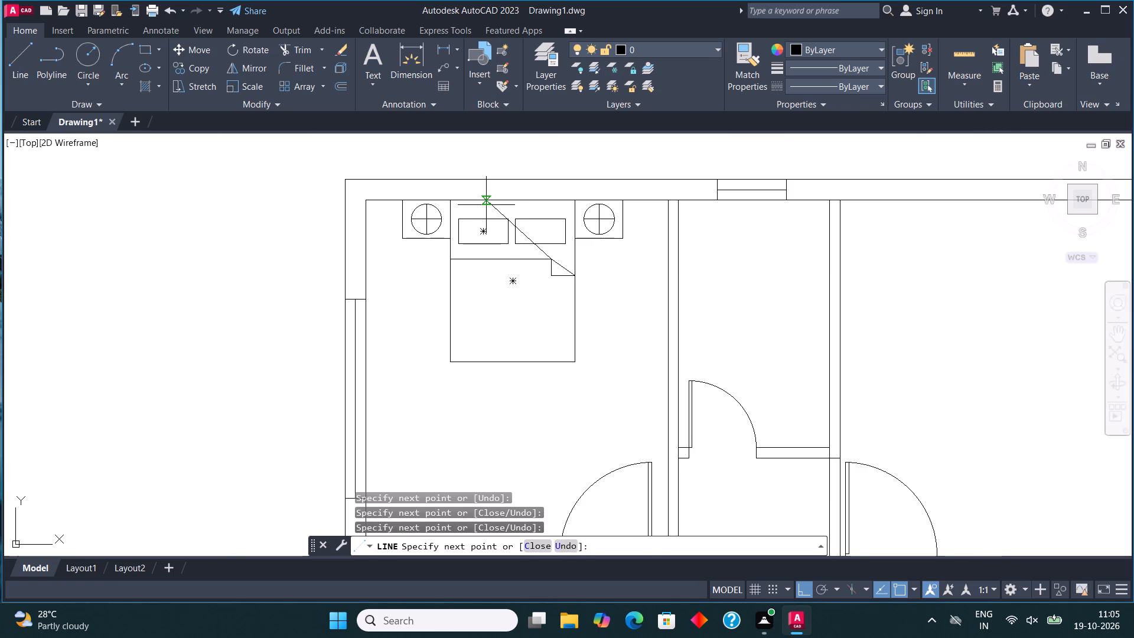
key("Escape")
Draw a tall narrow wardrobe rectangle along the upper-left bedroom's right wall, reaching up to the top wall.
scroll(526, 270, "down", 2)
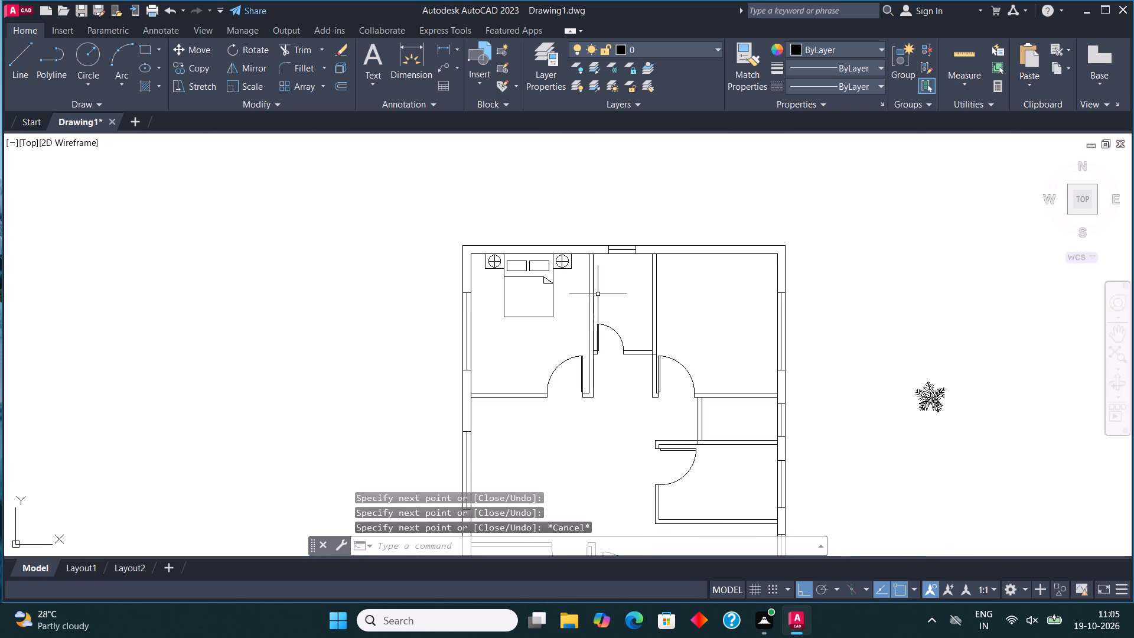
scroll(598, 294, "up", 2)
middle_click_drag(595, 258, 478, 271)
scroll(478, 271, "up", 1)
left_click(145, 47)
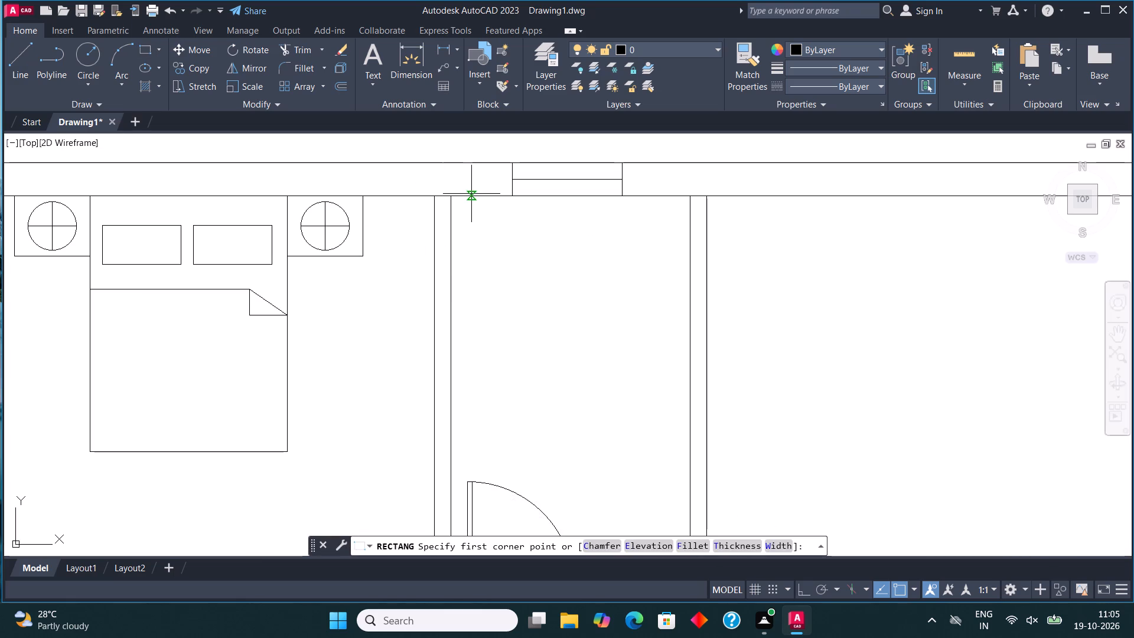
scroll(471, 201, "down", 1)
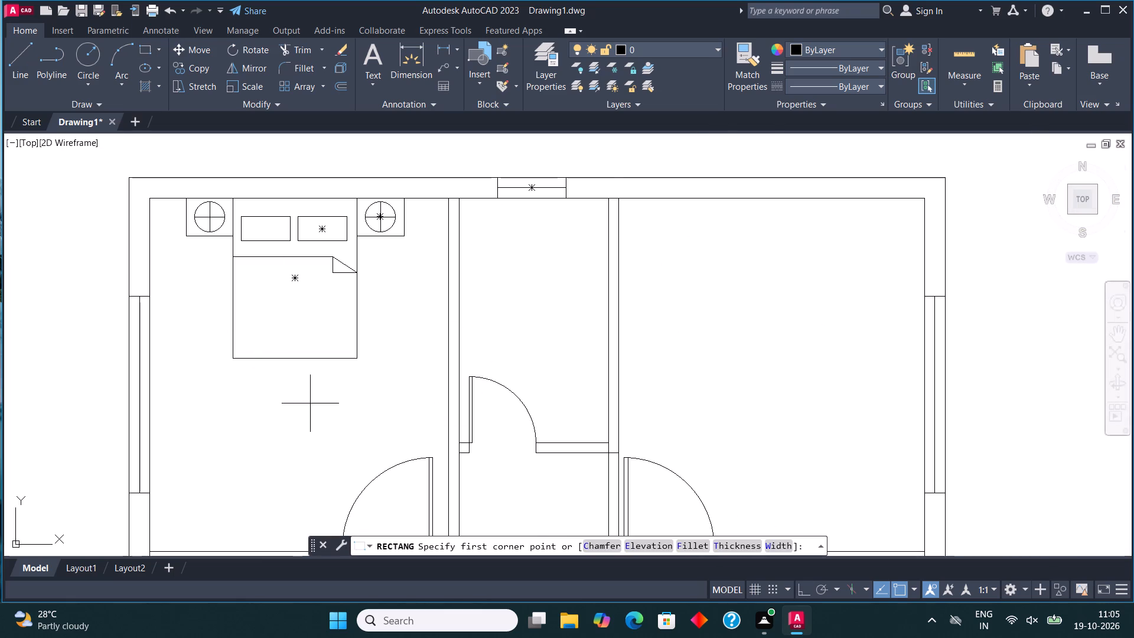
left_click(442, 425)
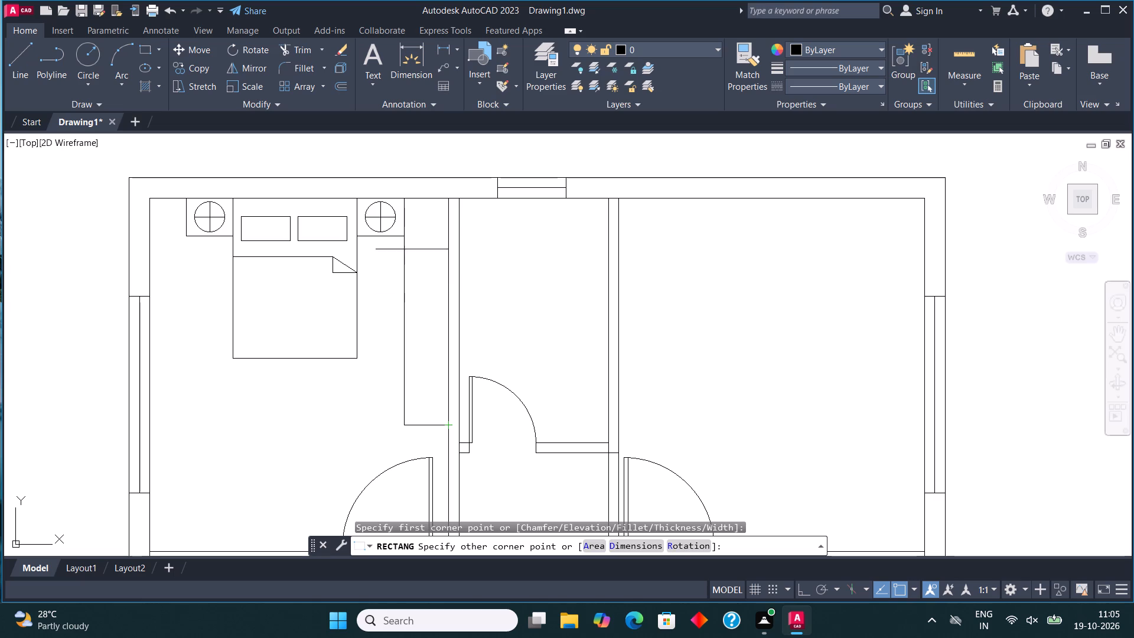
left_click(411, 197)
Copy the wardrobe rectangle from its upper-left corner to the upper-left inner corner of the upper-right bedroom.
scroll(376, 264, "down", 2)
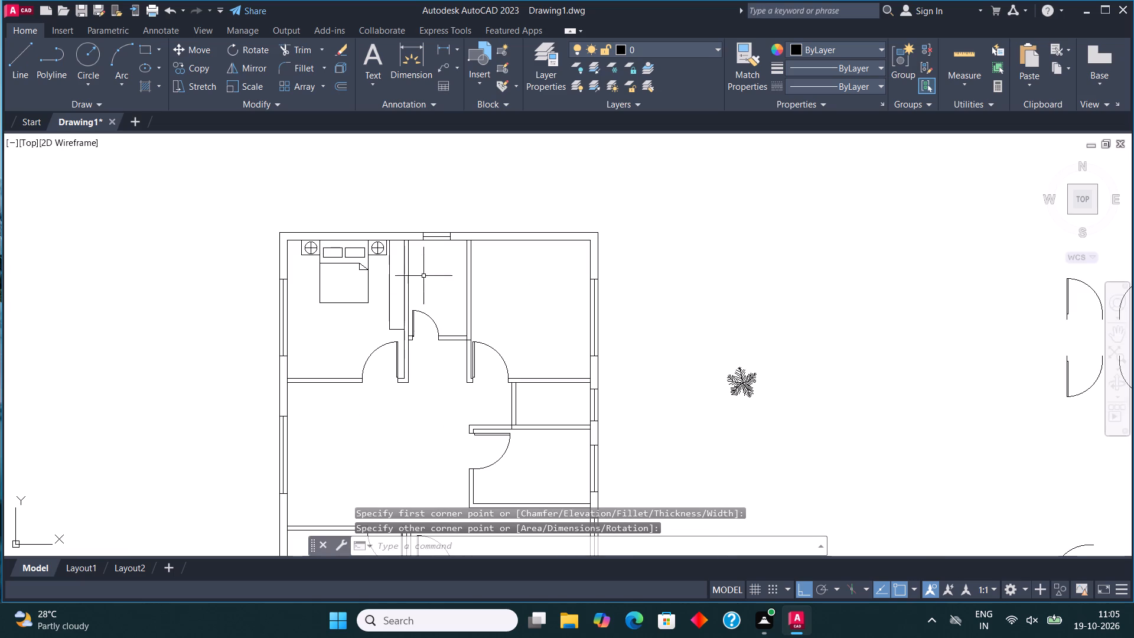
scroll(397, 266, "up", 2)
left_click(369, 282)
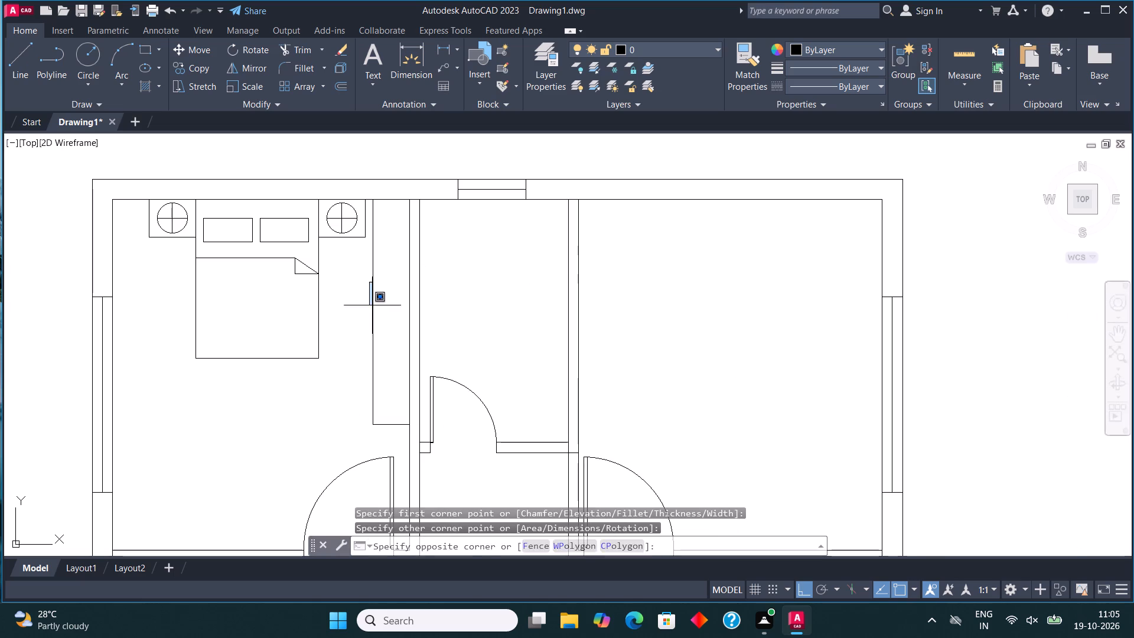
left_click(373, 320)
left_click(374, 328)
left_click(197, 64)
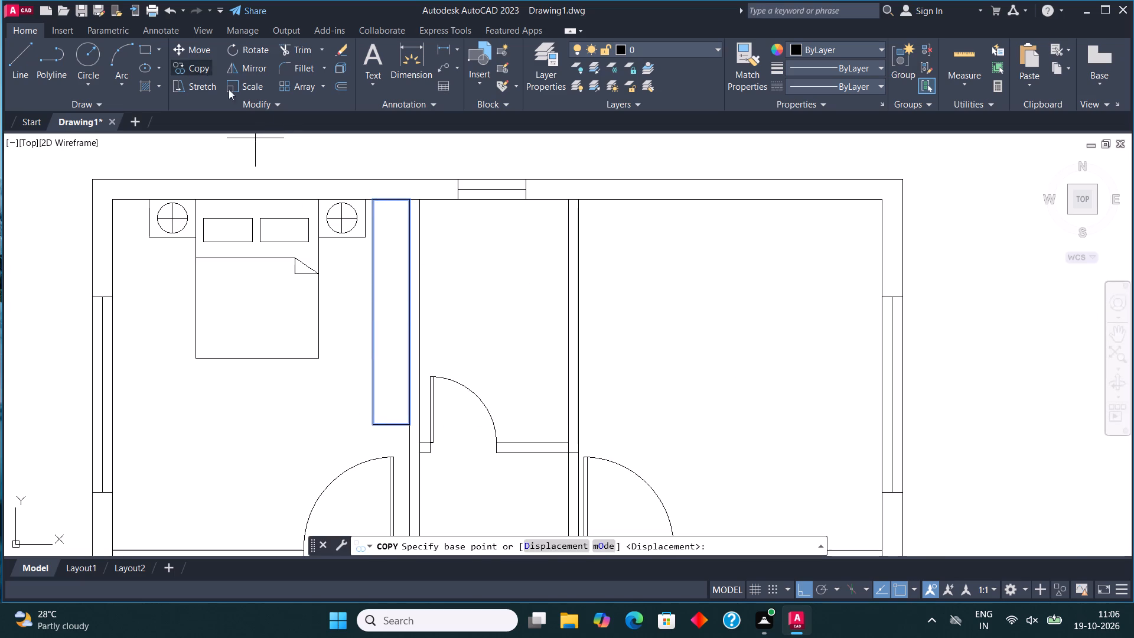
left_click(372, 201)
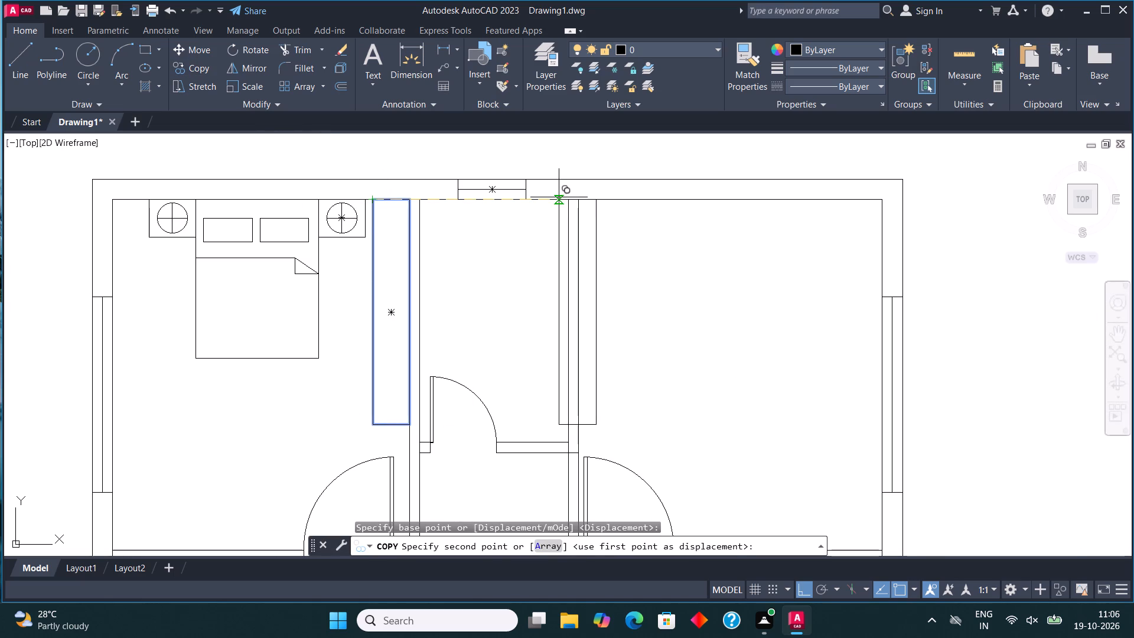
left_click(576, 202)
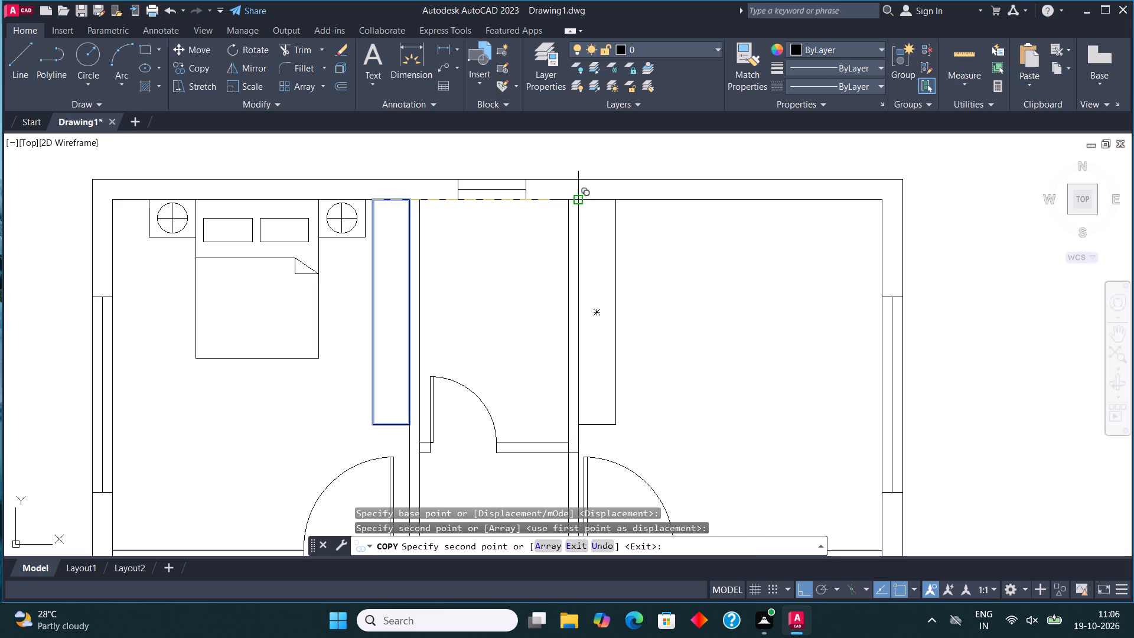
key("Escape")
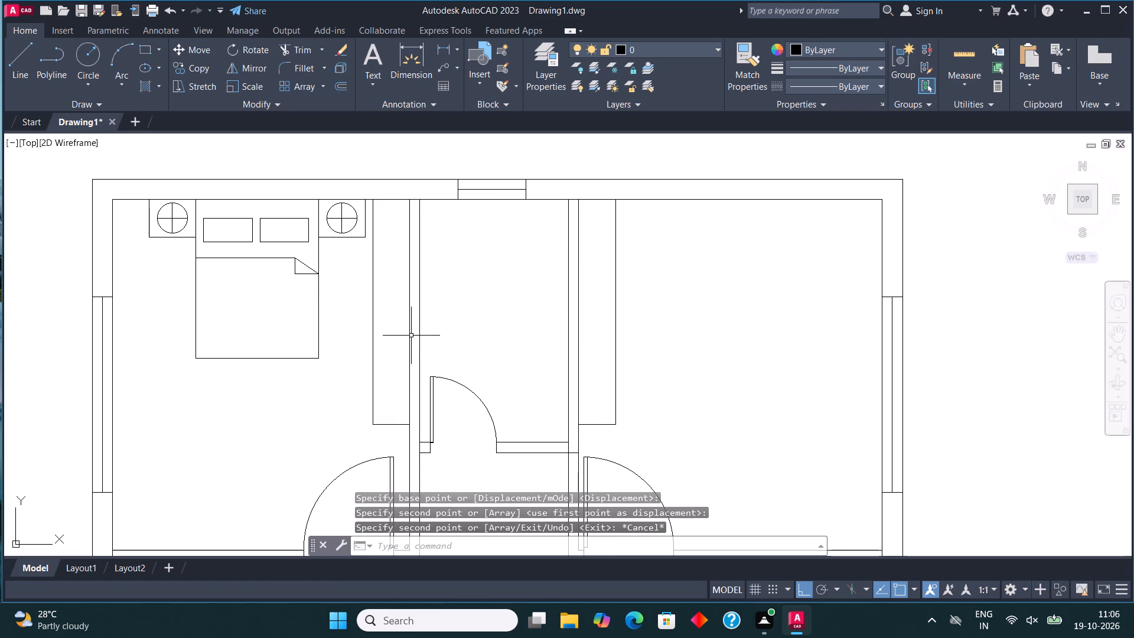
Copy the bed with its pillows, blanket, bedside tables and lamps horizontally along the top wall into the upper-right bedroom.
scroll(412, 335, "down", 2)
scroll(419, 287, "up", 2)
left_click_drag(311, 445, 286, 415)
left_click(131, 287)
left_click(332, 340)
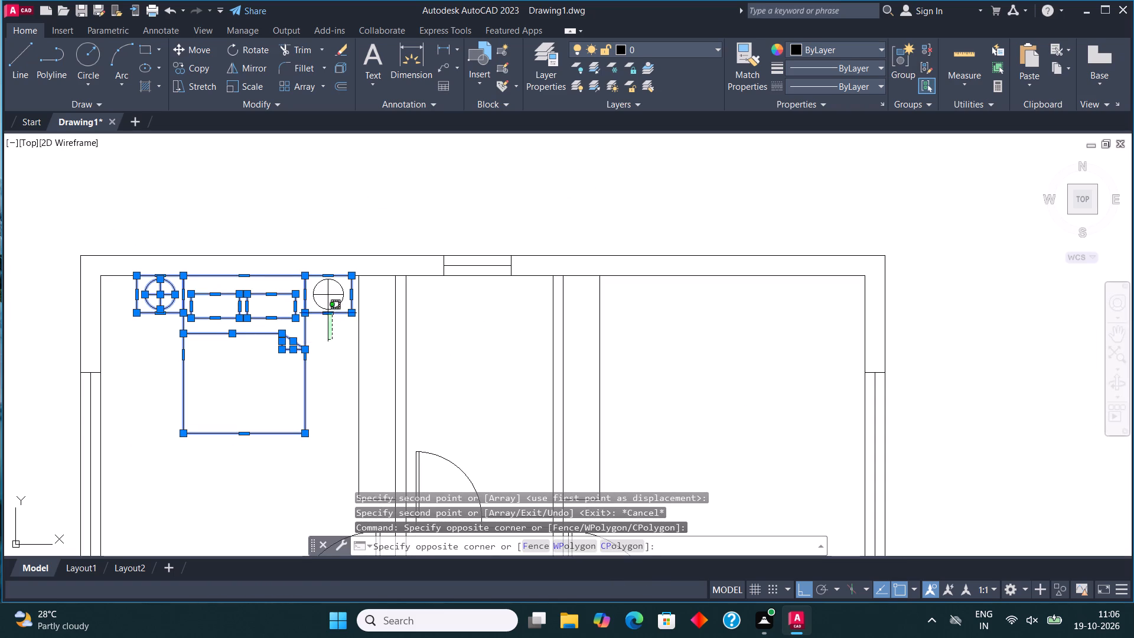
left_click(320, 286)
left_click(198, 66)
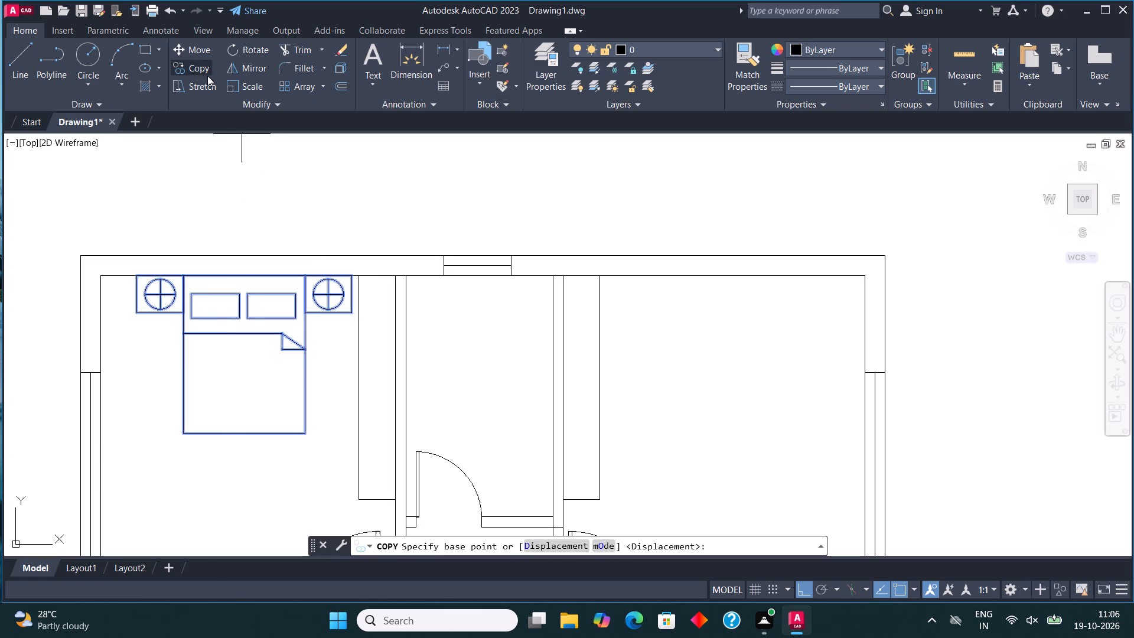
left_click_drag(240, 274, 247, 274)
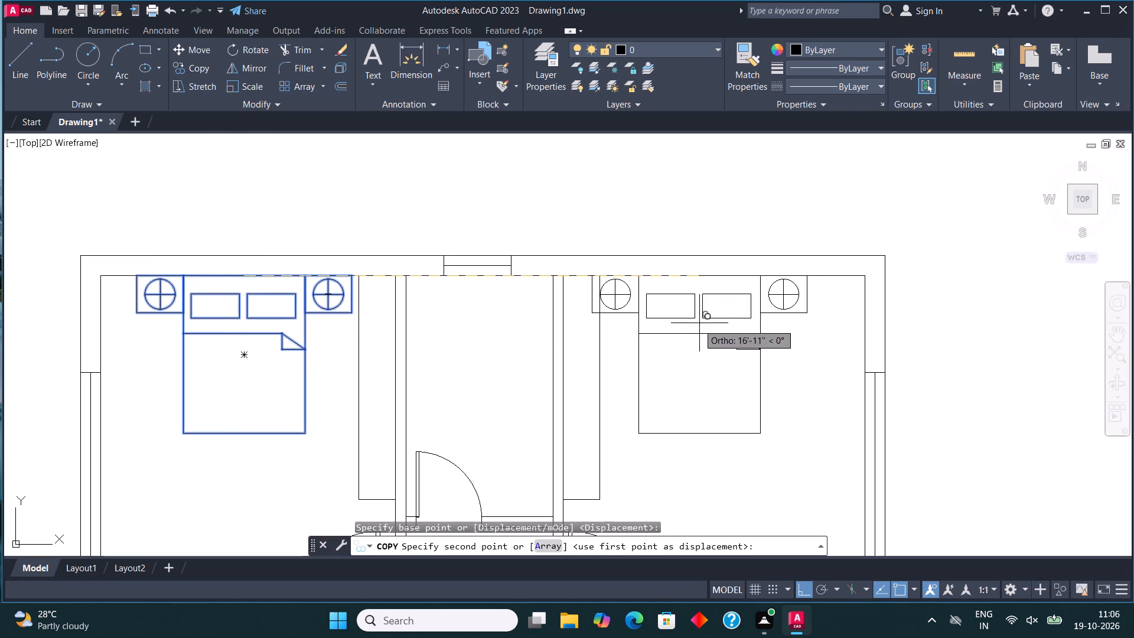
left_click(735, 330)
key("Escape")
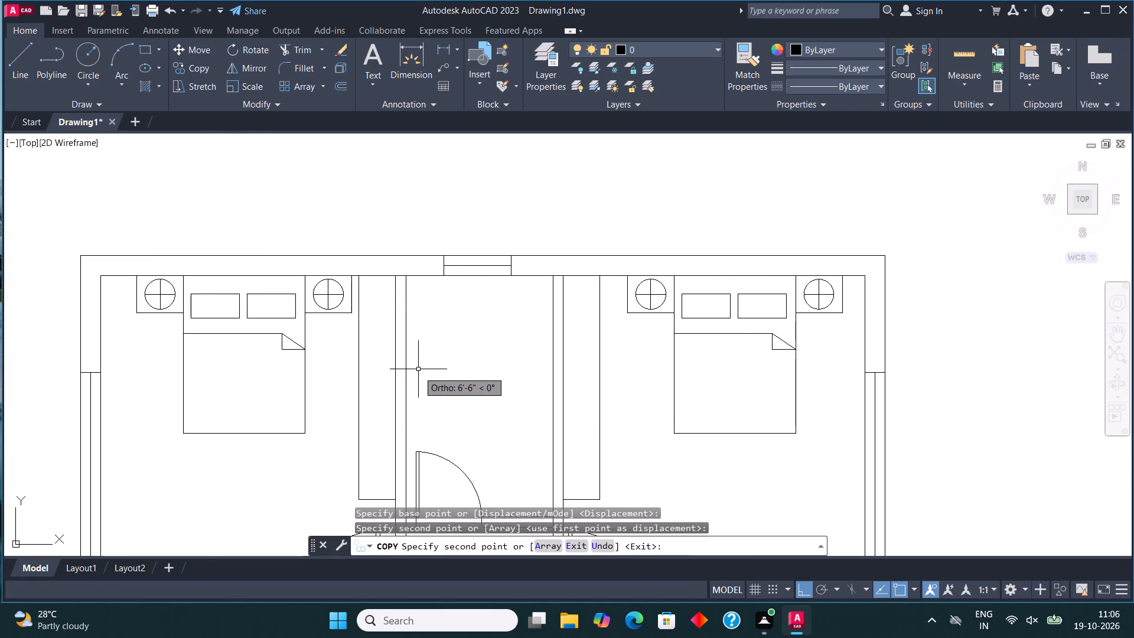
Copy the toilet block with its tank on top, by the tank's top edge, to the bathroom's top wall below the window.
scroll(418, 360, "down", 3)
scroll(921, 401, "up", 2)
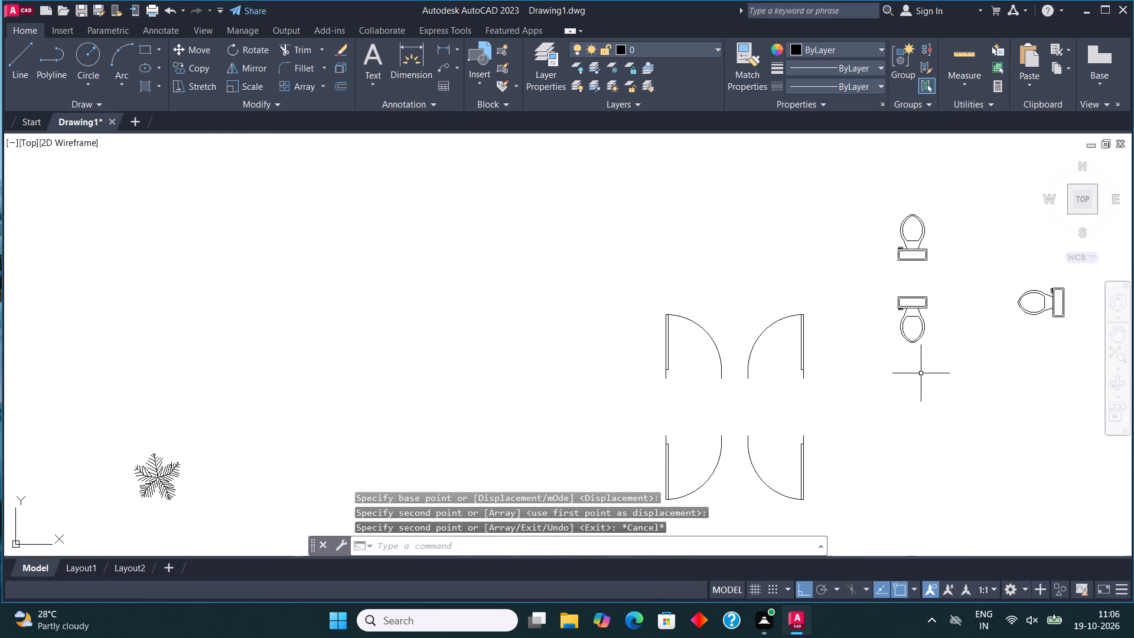
left_click_drag(921, 370, 907, 345)
left_click(882, 311)
left_click(193, 62)
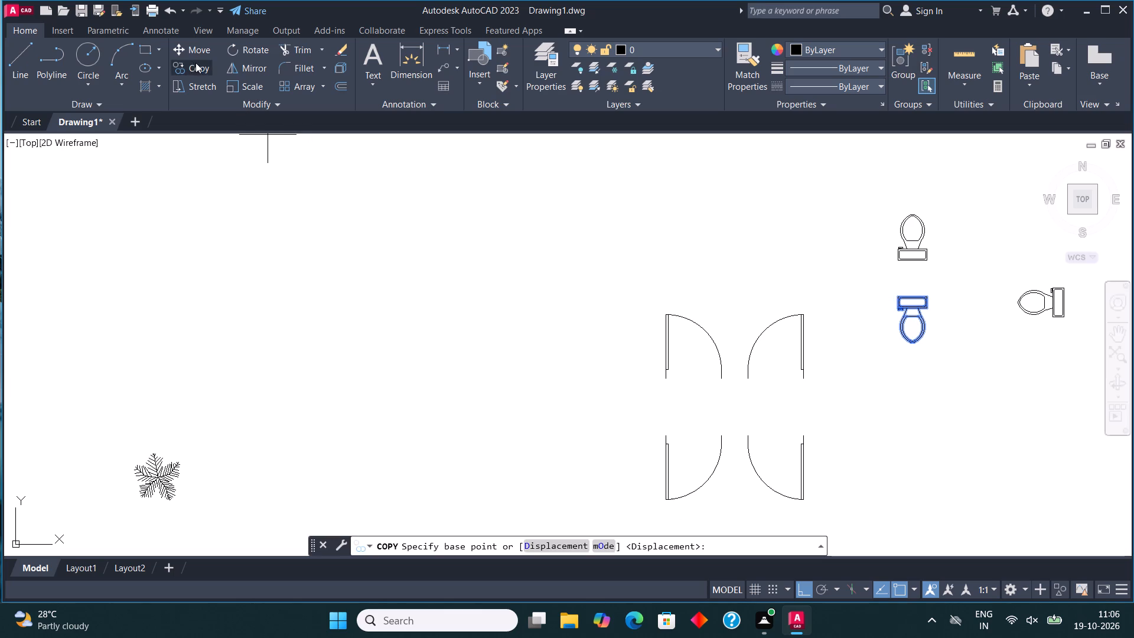
scroll(909, 291, "up", 1)
left_click(908, 298)
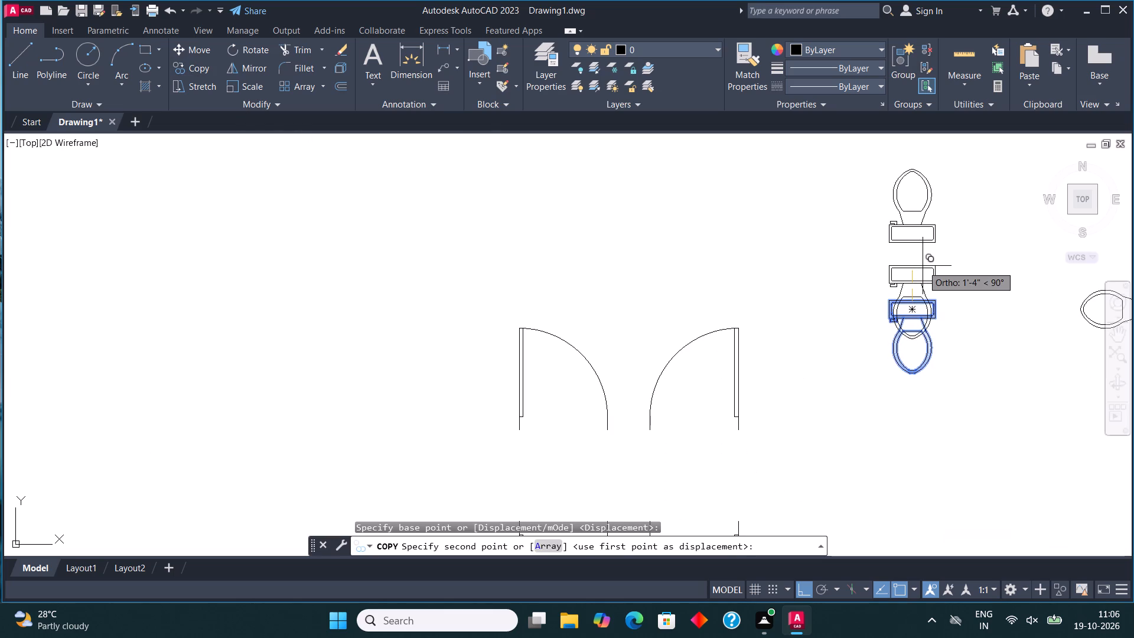
key("F8")
scroll(939, 279, "down", 3)
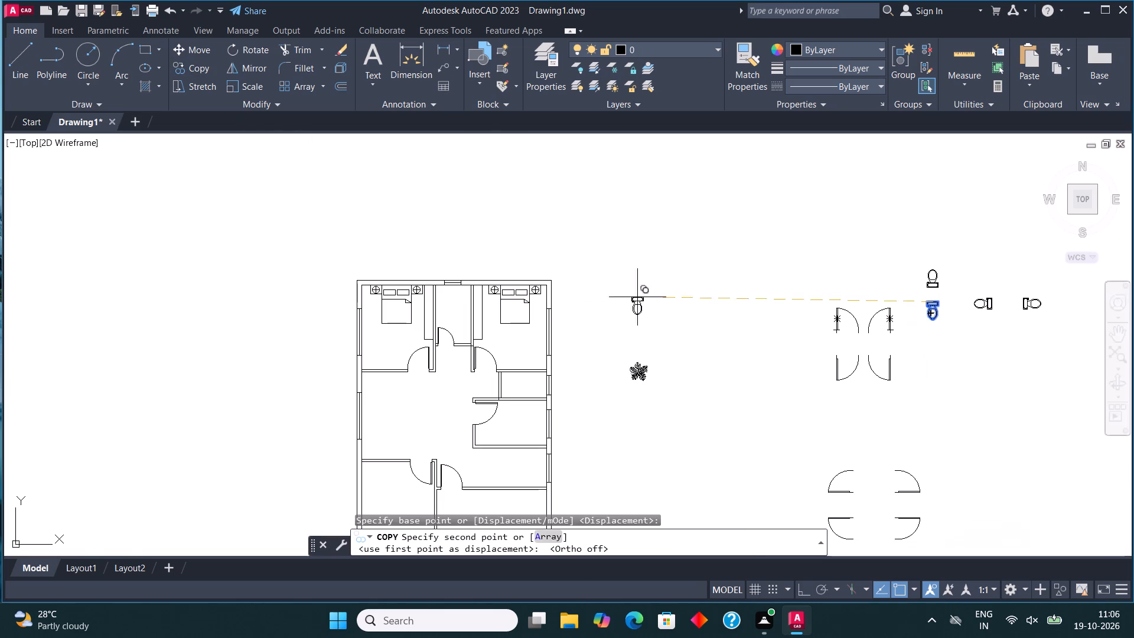
scroll(431, 281, "up", 4)
scroll(533, 302, "up", 2)
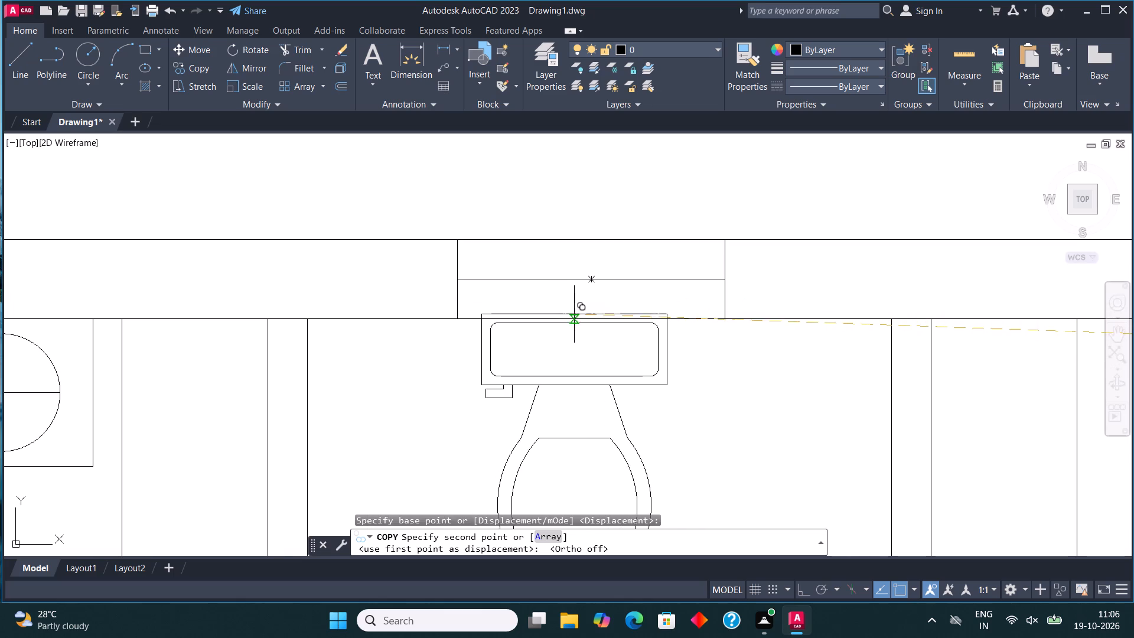
left_click(585, 321)
scroll(564, 267, "down", 2)
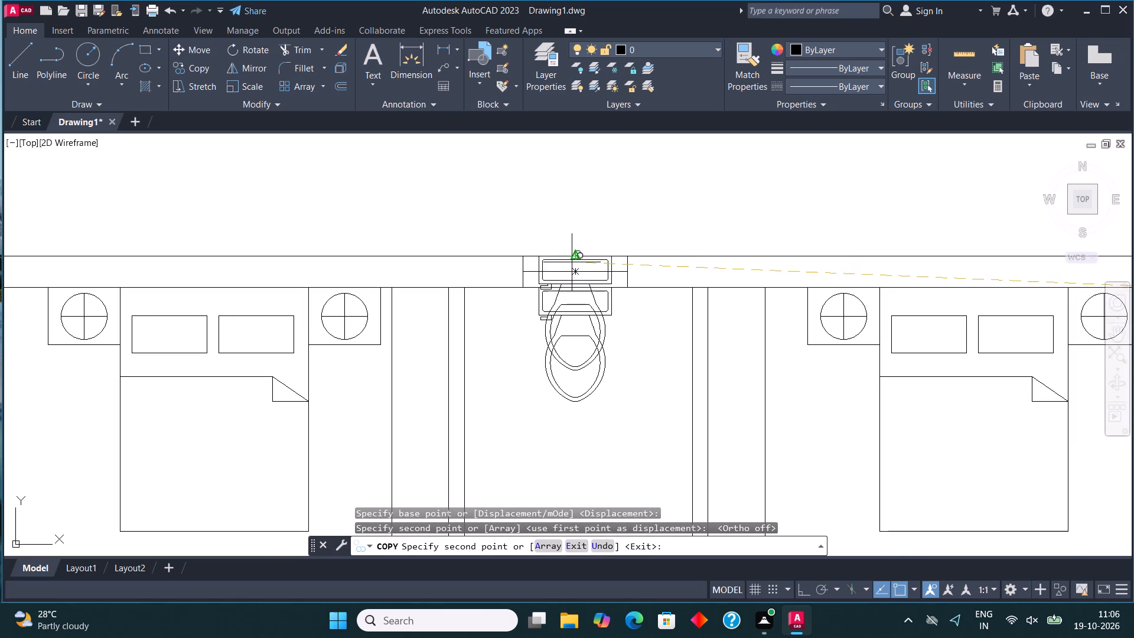
key("Escape")
Draw a long thin rectangle against the underside of the hall's upper-left wall, ending just before the bedroom door opening.
scroll(572, 263, "down", 3)
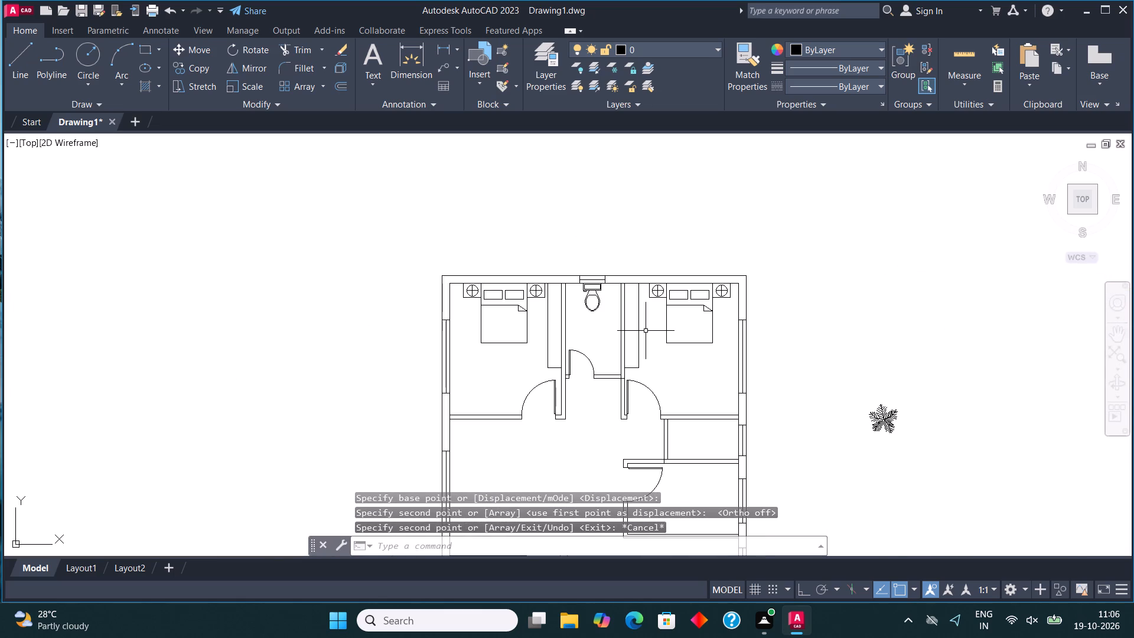
middle_click_drag(646, 331, 643, 243)
scroll(641, 257, "down", 1)
scroll(563, 394, "up", 2)
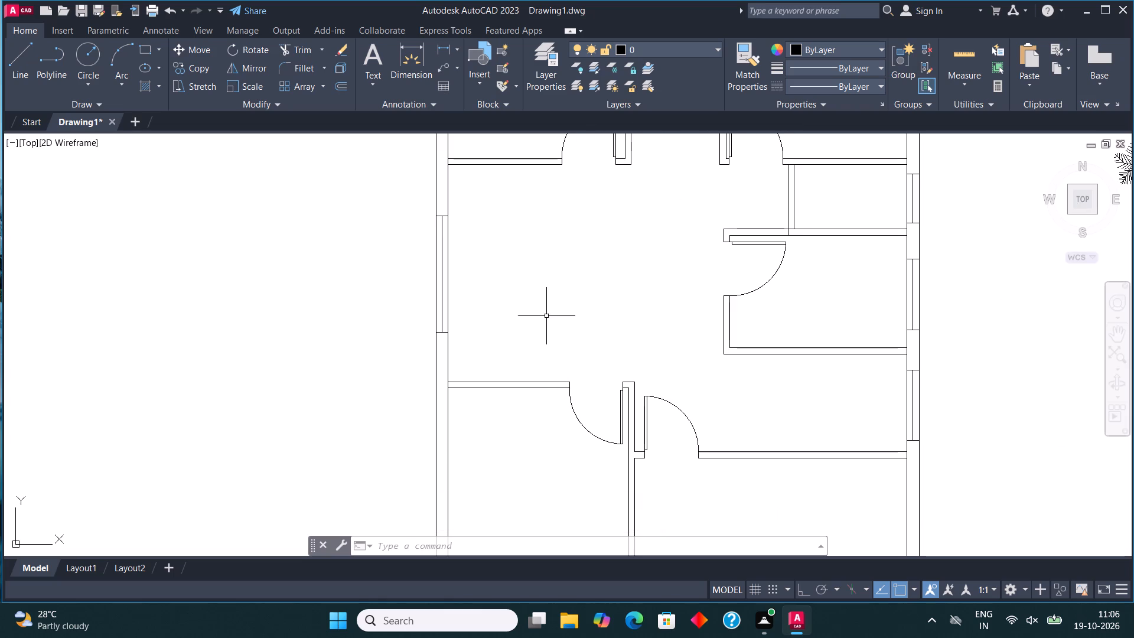
scroll(526, 352, "down", 1)
scroll(564, 319, "up", 2)
scroll(562, 319, "down", 1)
middle_click_drag(562, 319, 562, 319)
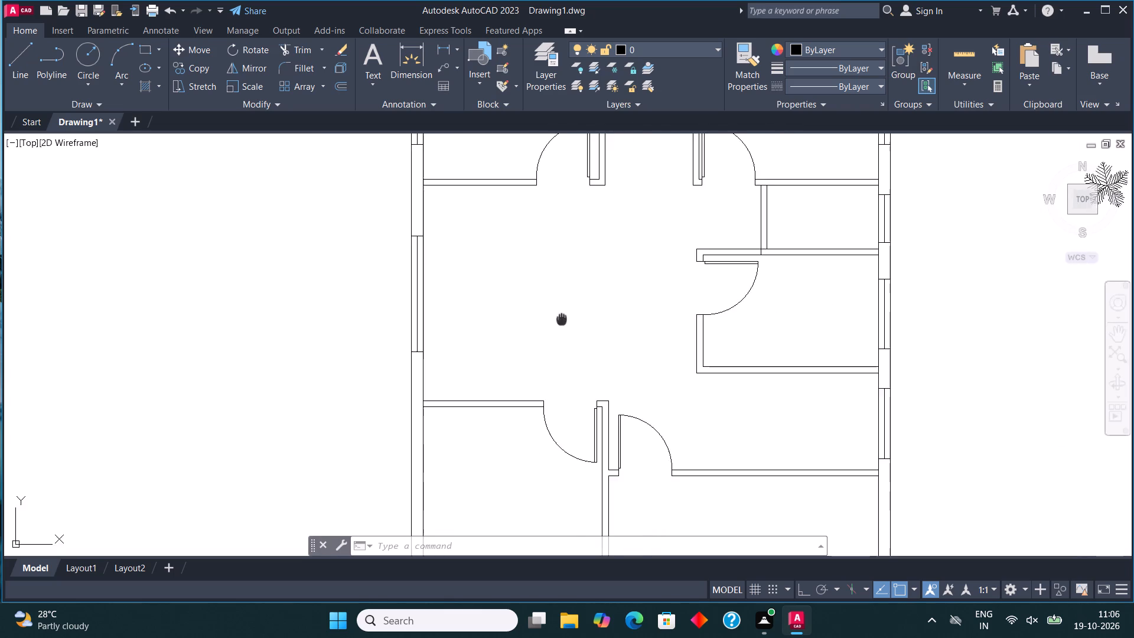
middle_click_drag(562, 319, 530, 371)
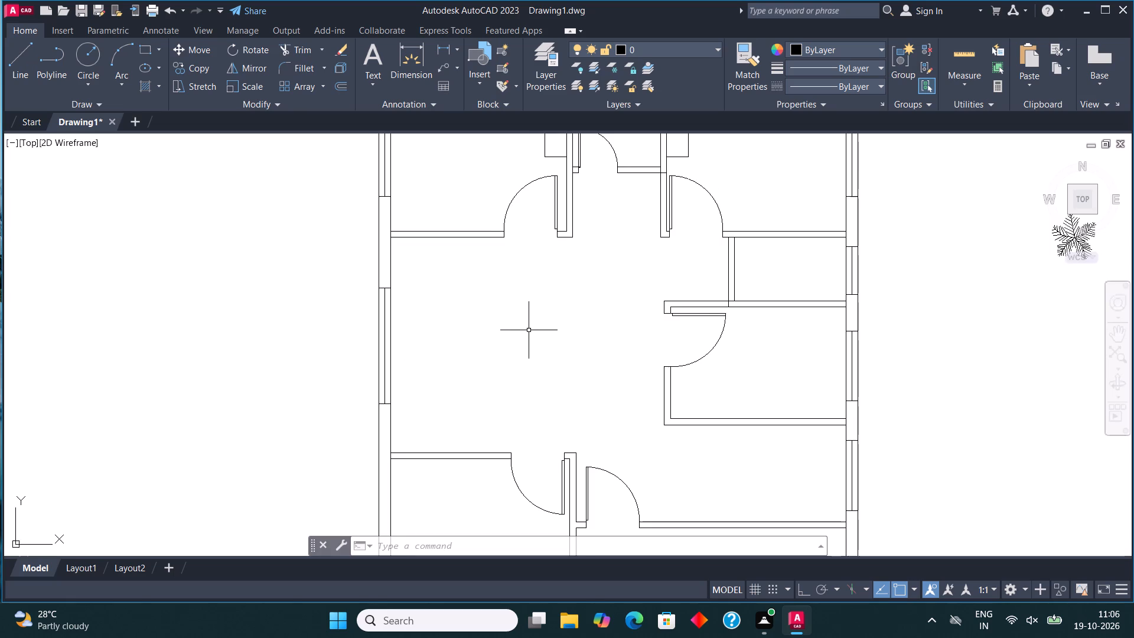
middle_click_drag(532, 331, 522, 347)
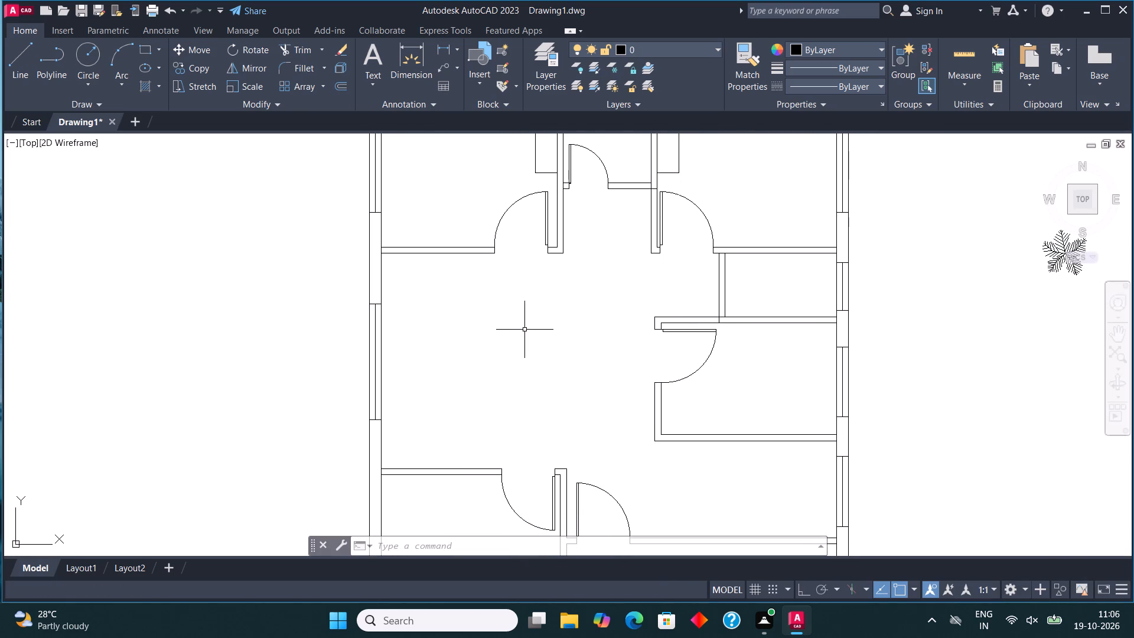
scroll(471, 248, "up", 1)
left_click(142, 52)
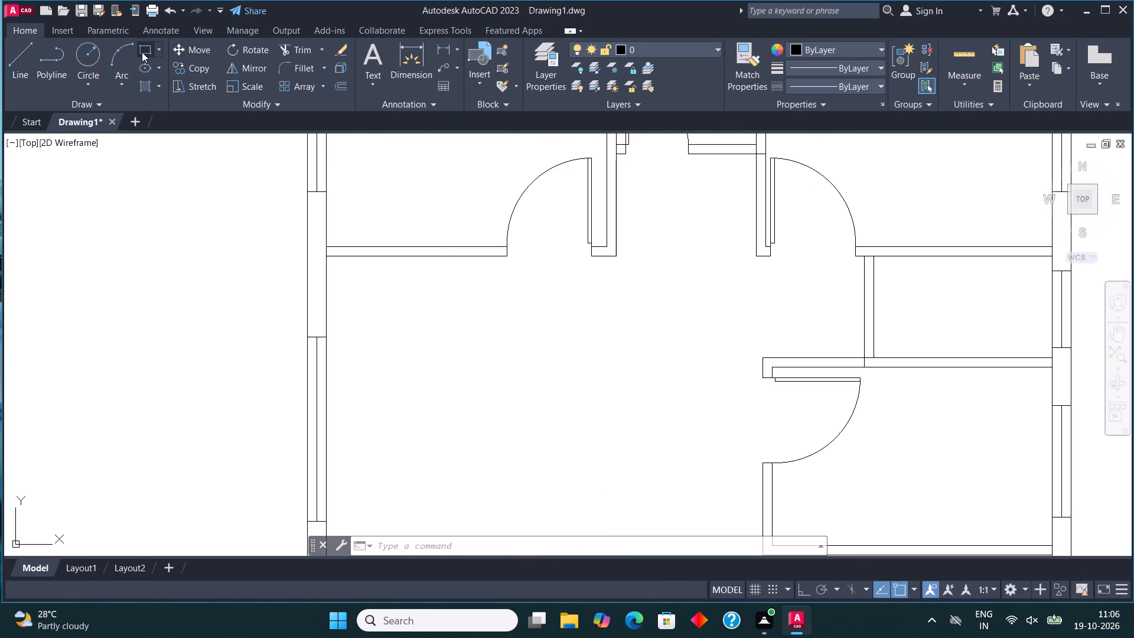
scroll(382, 264, "up", 2)
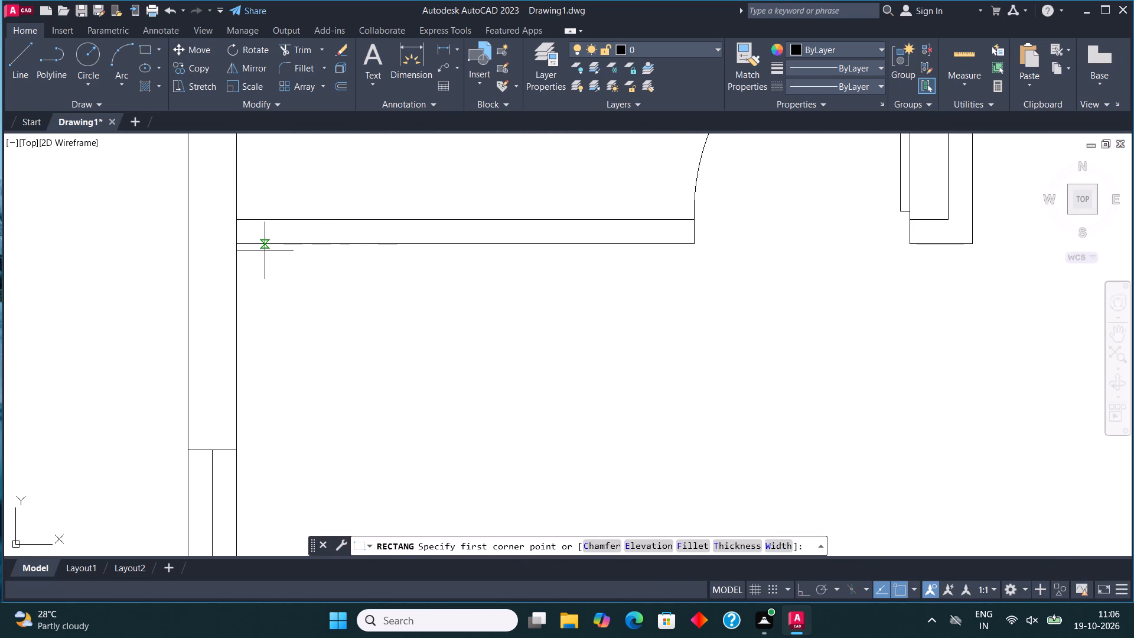
left_click(264, 246)
left_click(673, 266)
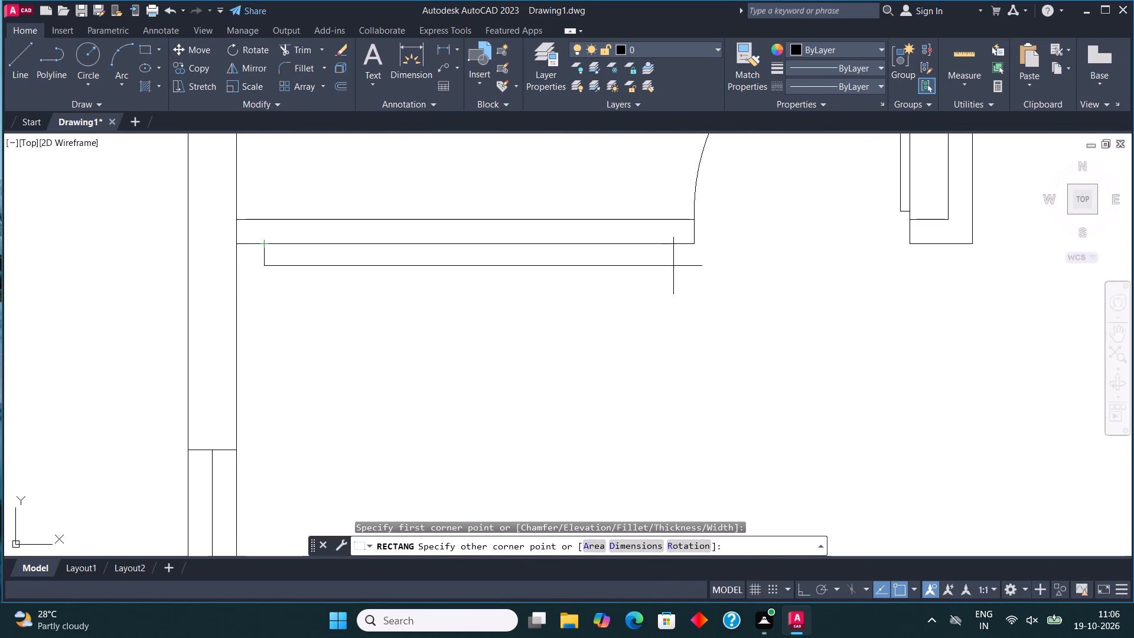
Draw a horizontal sofa rectangle in the hall's lower-left corner, just above the lower-left room's top wall.
scroll(663, 252, "down", 3)
middle_click_drag(627, 373, 506, 330)
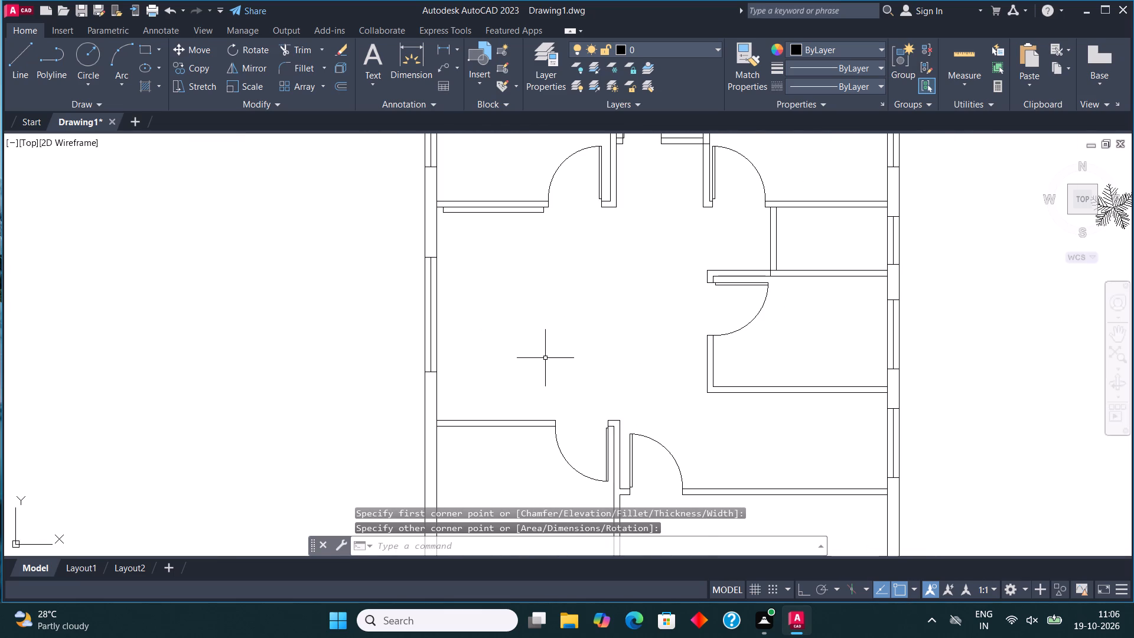
left_click(148, 48)
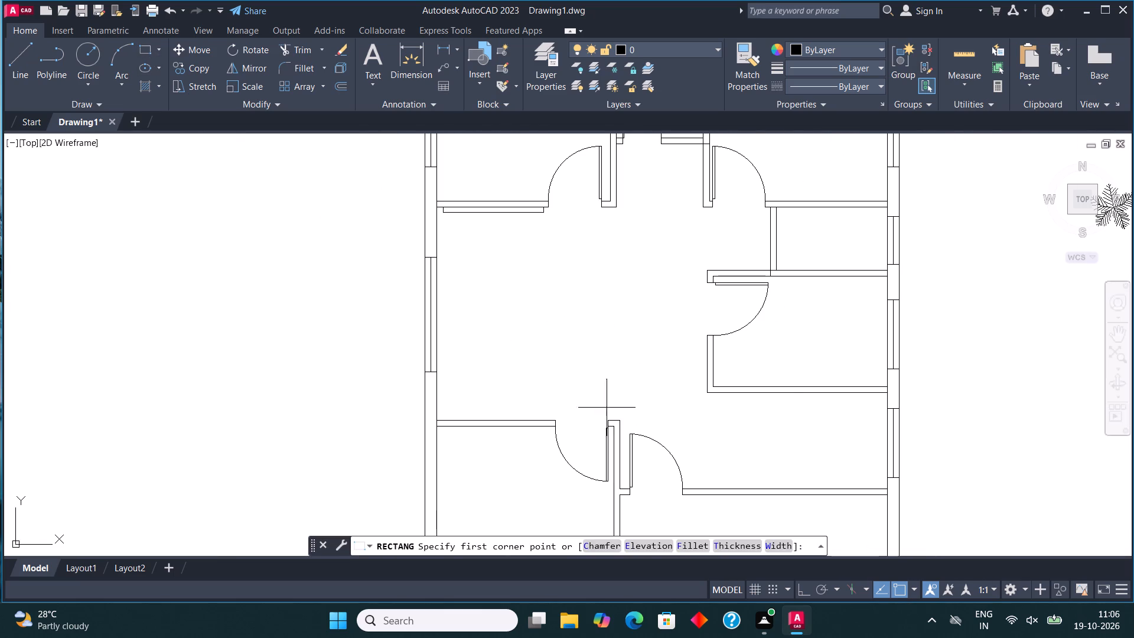
scroll(553, 395, "up", 1)
left_click(396, 422)
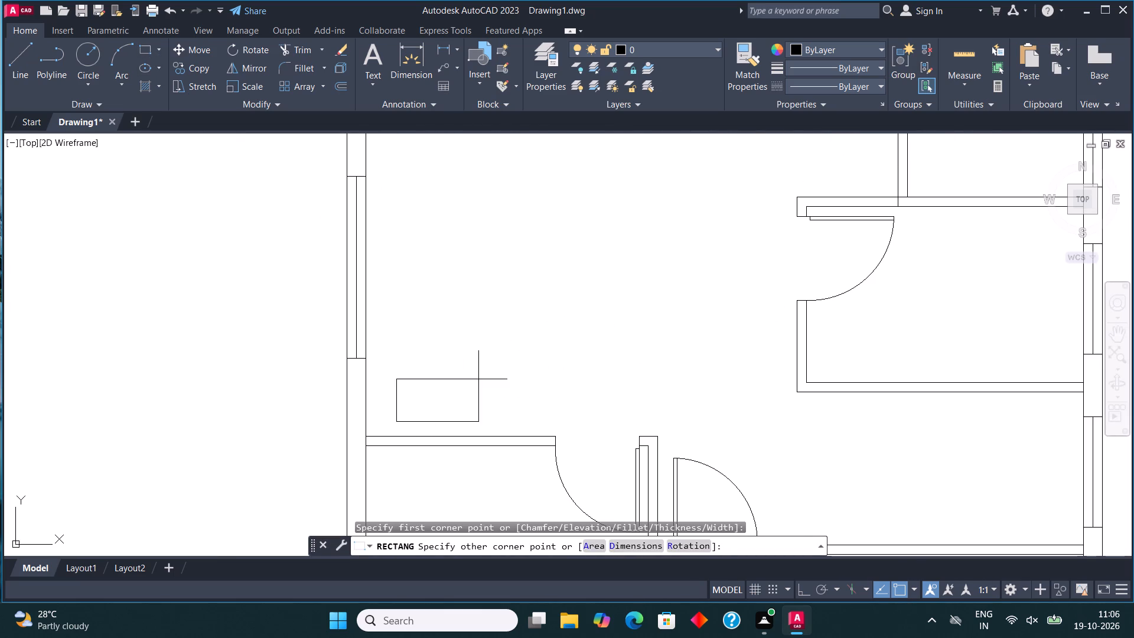
left_click(543, 370)
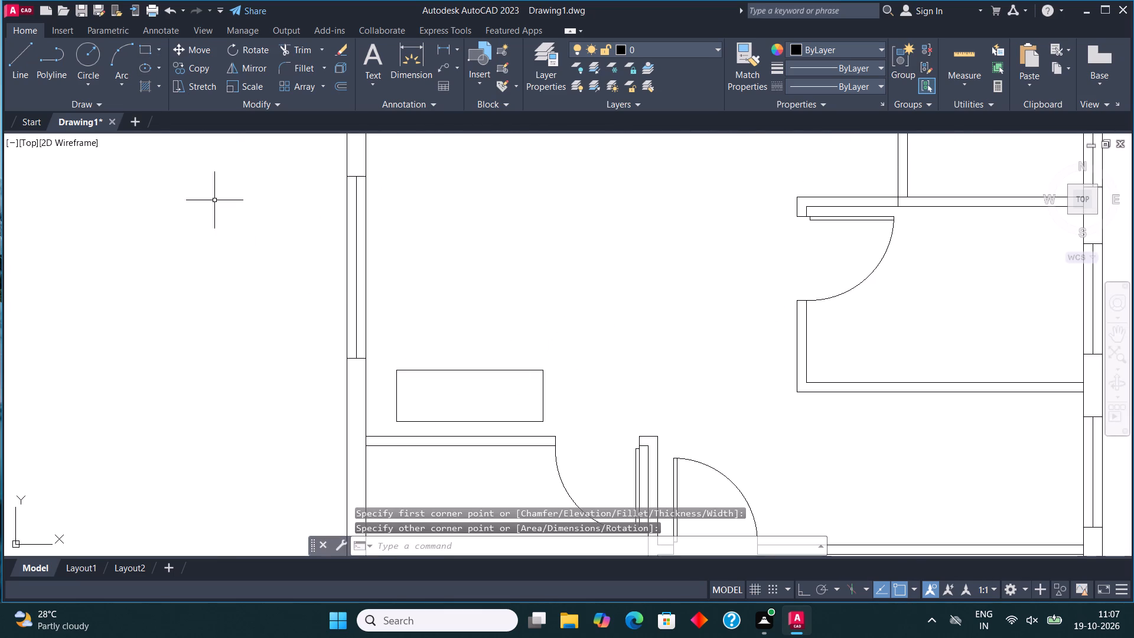
Draw a three-segment inner line in the sofa rectangle for its armrests and backrest, with the backrest segment about 5'-1" long and the top left open.
left_click(25, 51)
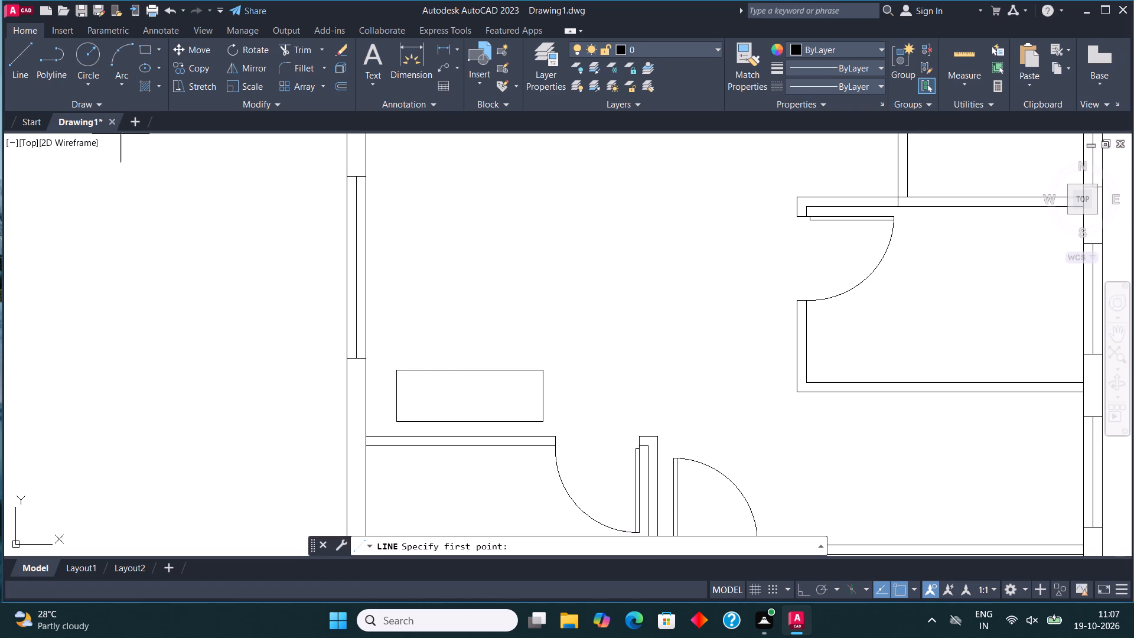
scroll(393, 371, "up", 1)
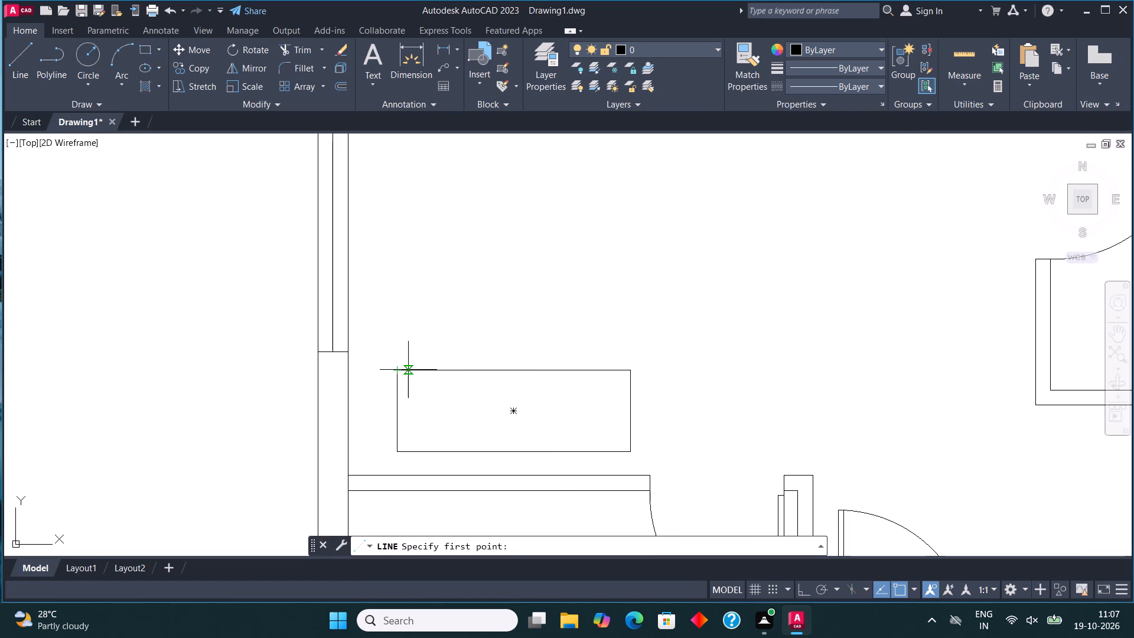
left_click(411, 370)
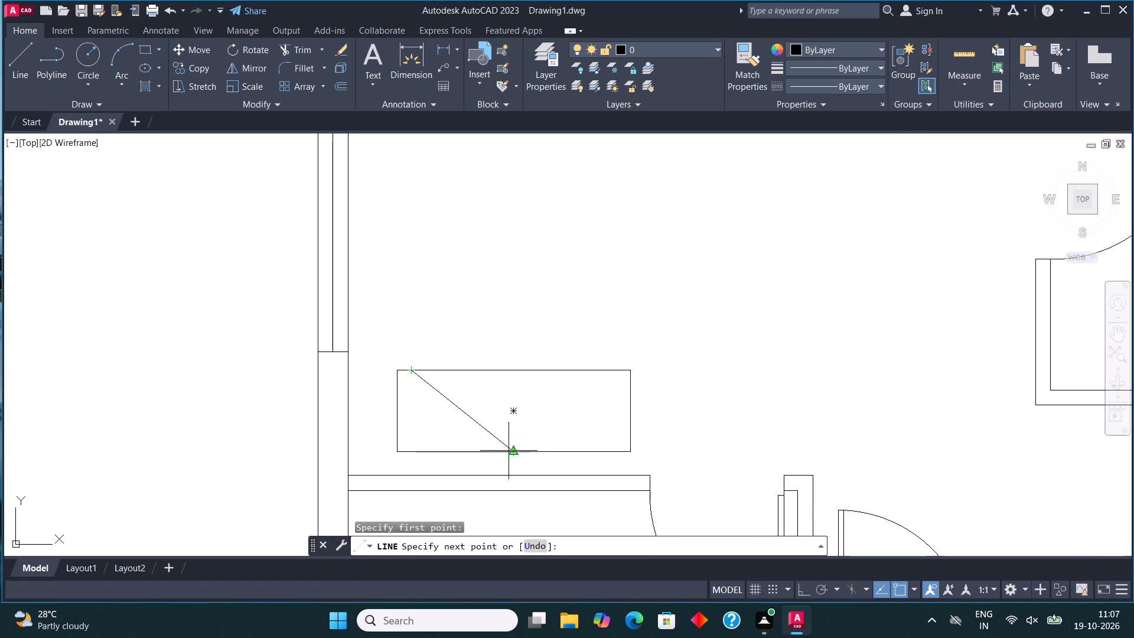
key("F8")
left_click(415, 438)
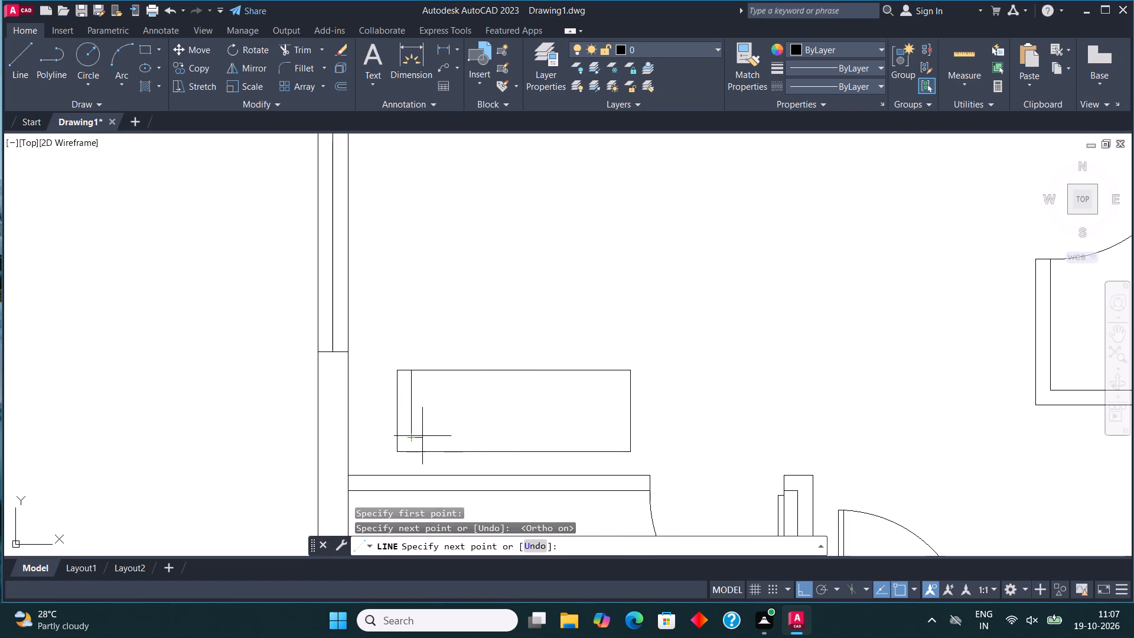
left_click(617, 438)
left_click(614, 373)
key("Escape")
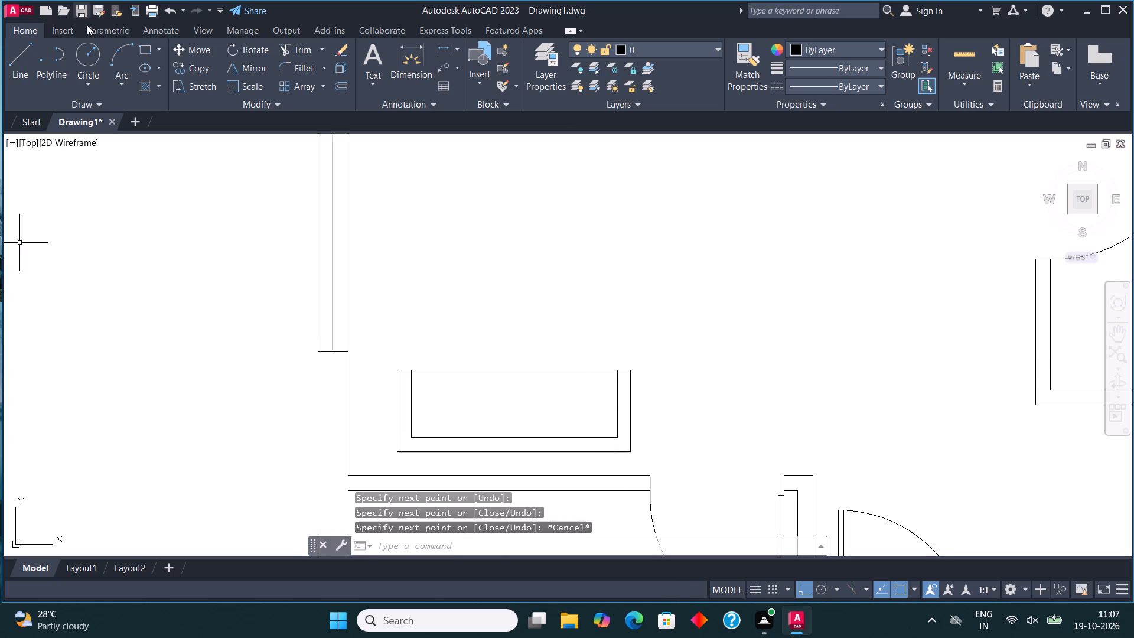
Draw a vertical line from the midpoint of the sofa's upper edge to the inner backrest line, dividing it into two seats.
left_click(30, 43)
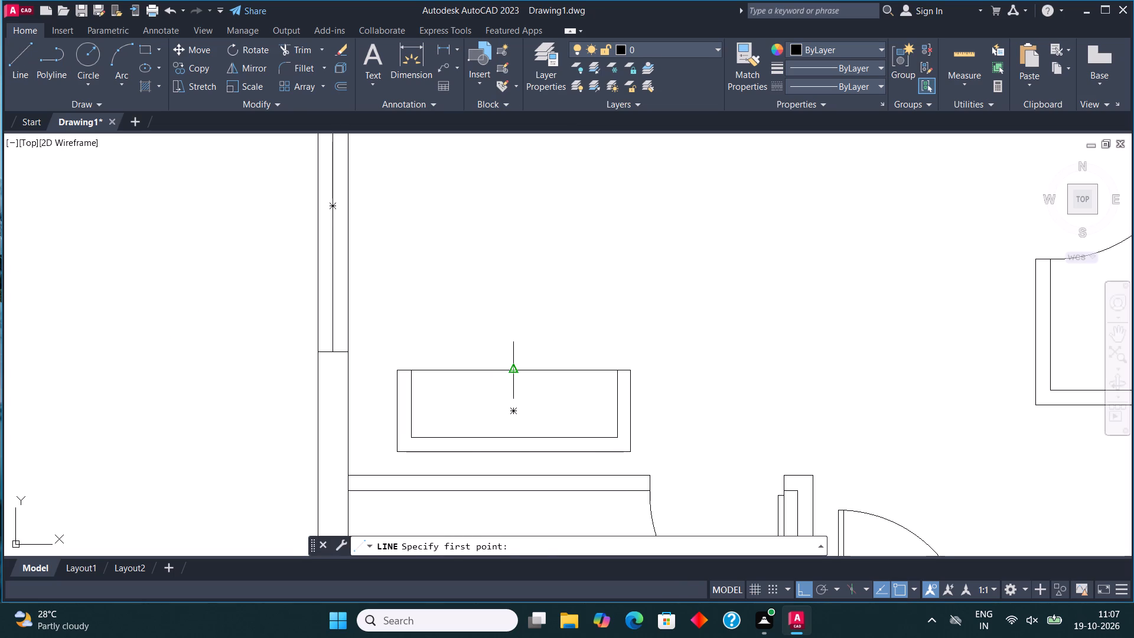
left_click(513, 369)
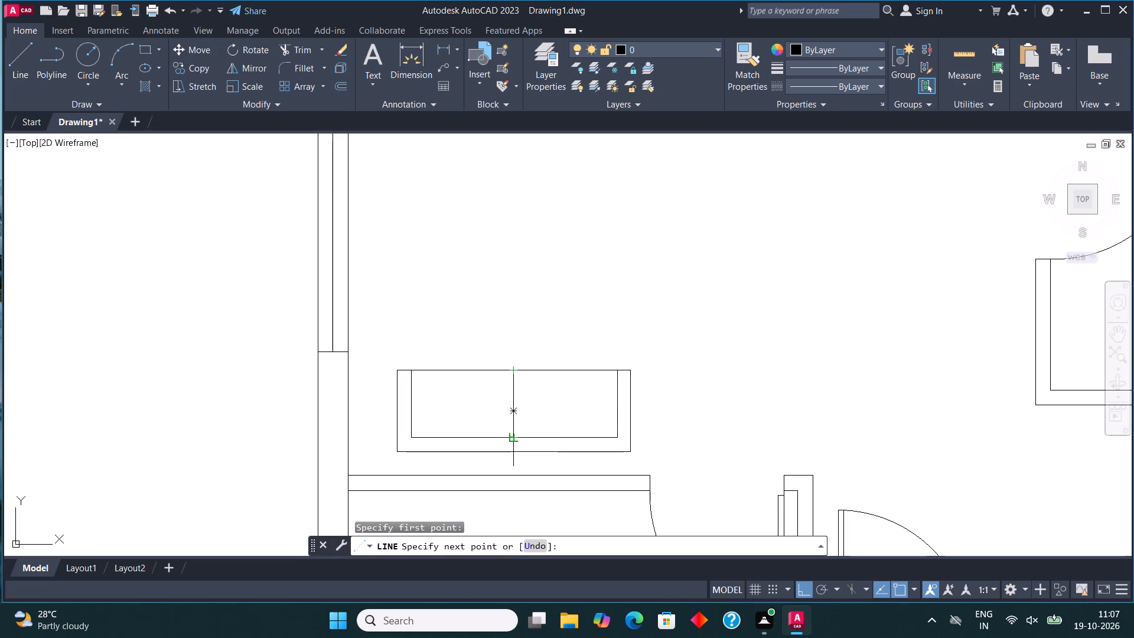
left_click(515, 438)
key("Escape")
scroll(548, 449, "down", 1)
scroll(618, 447, "up", 1)
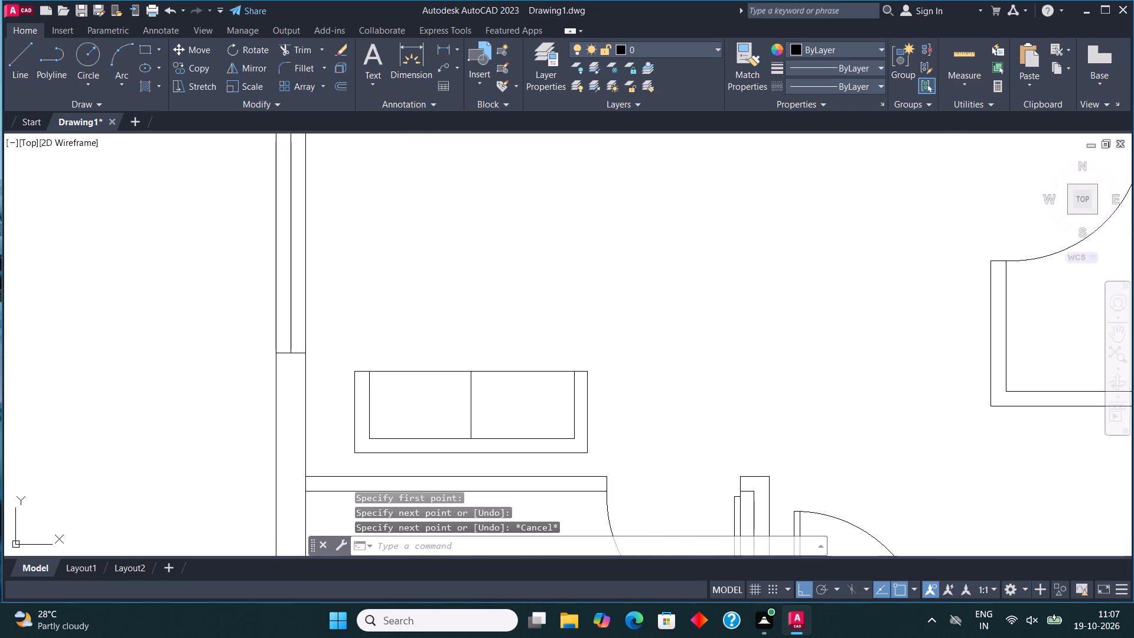
Copy the whole two-seat sofa horizontally to the empty space outside the plan's left wall.
left_click(613, 460)
left_click(320, 324)
left_click(201, 67)
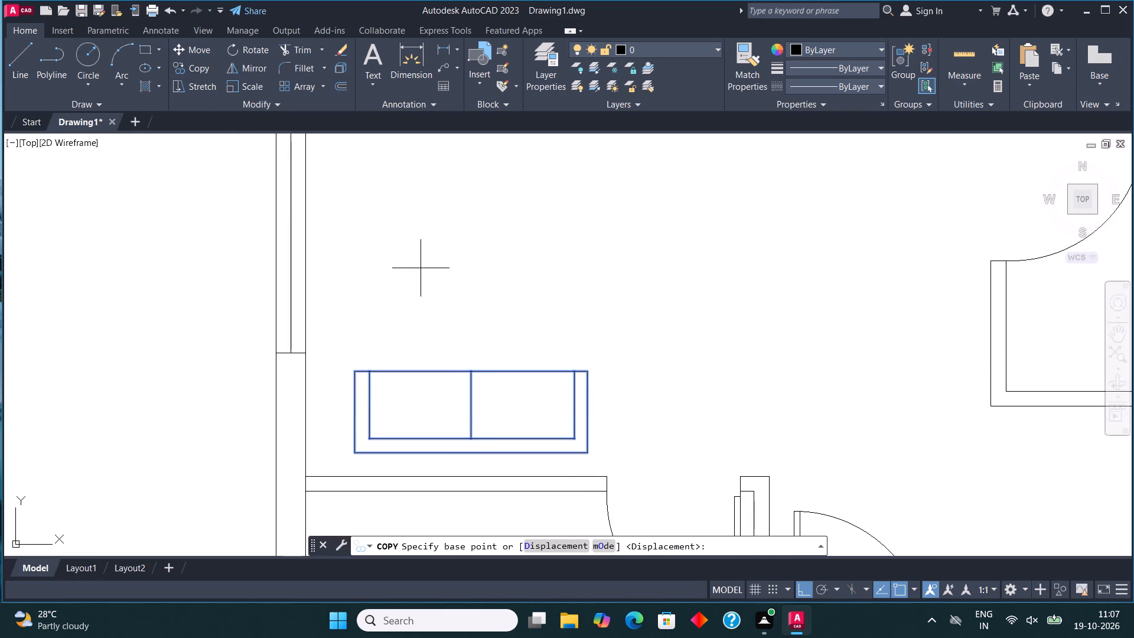
left_click(504, 401)
scroll(503, 406, "down", 2)
left_click(283, 375)
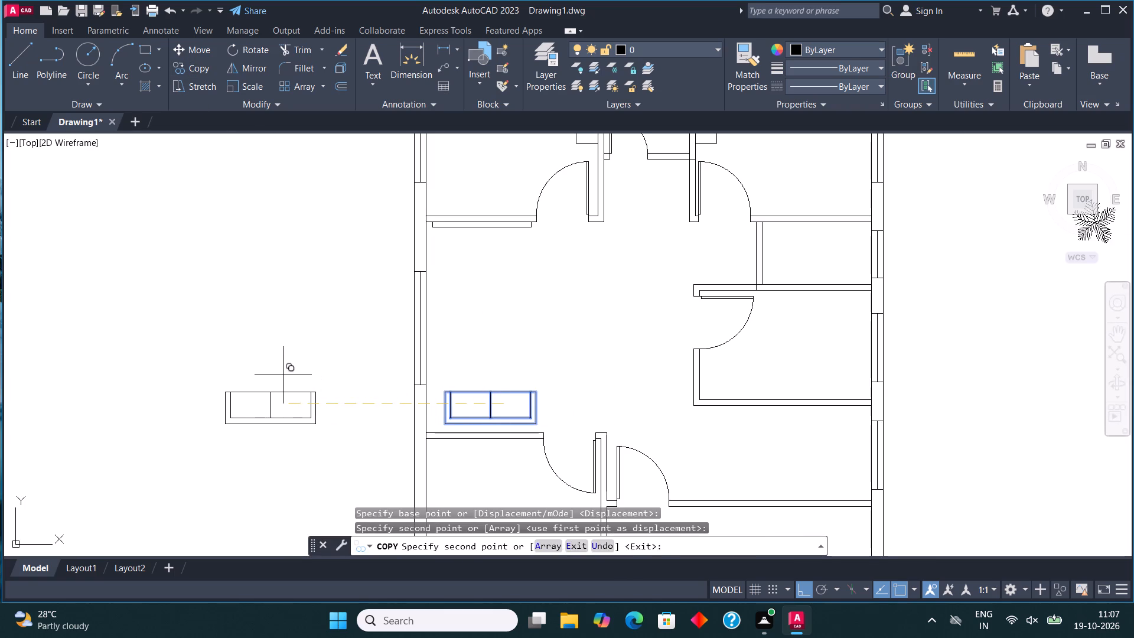
key("Escape")
Rotate the copied sofa 90 degrees clockwise so its backrest is on the left side.
left_click_drag(330, 438, 326, 424)
left_click(206, 349)
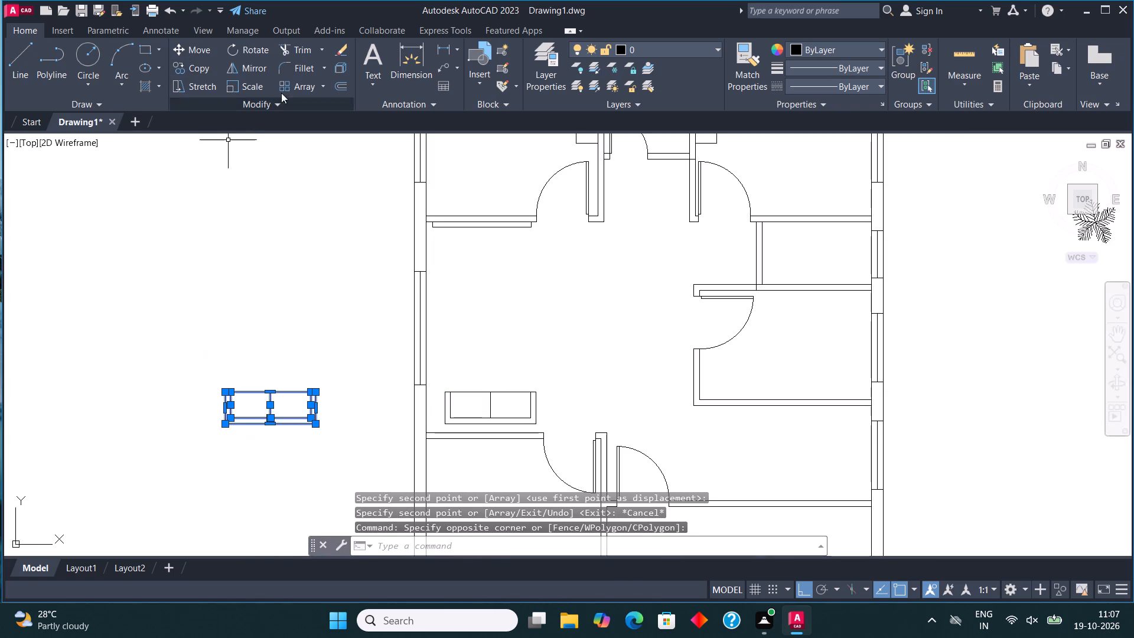
left_click(263, 47)
left_click(292, 328)
left_click(298, 401)
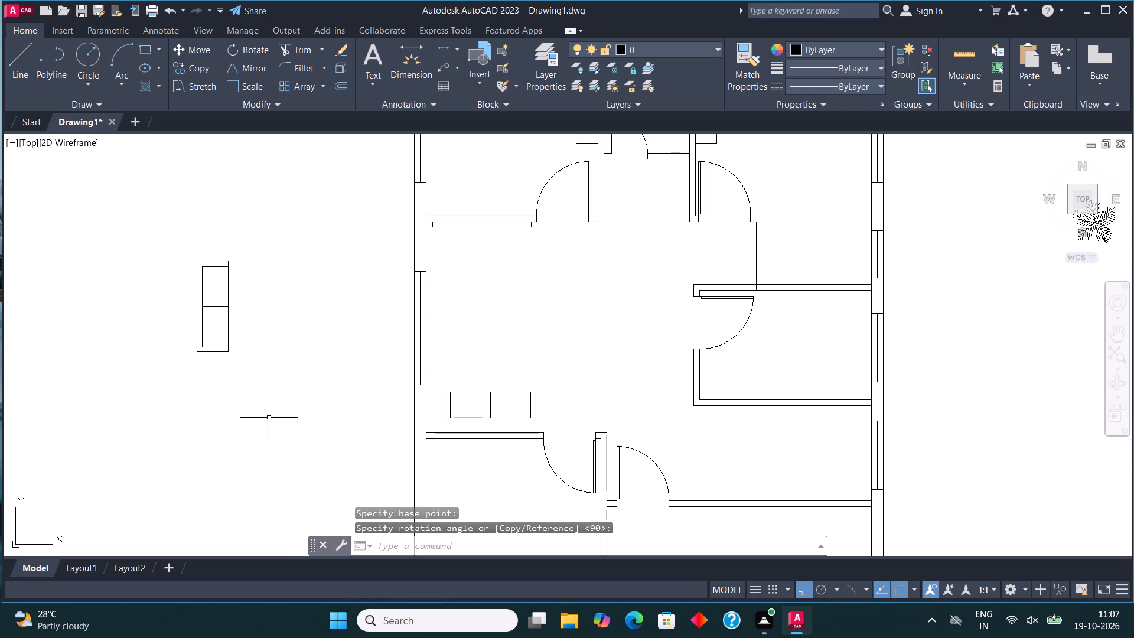
Move the rotated sofa into the hall, close to the left wall's window and above the horizontal sofa.
left_click_drag(248, 390, 242, 382)
left_click(166, 217)
left_click(196, 50)
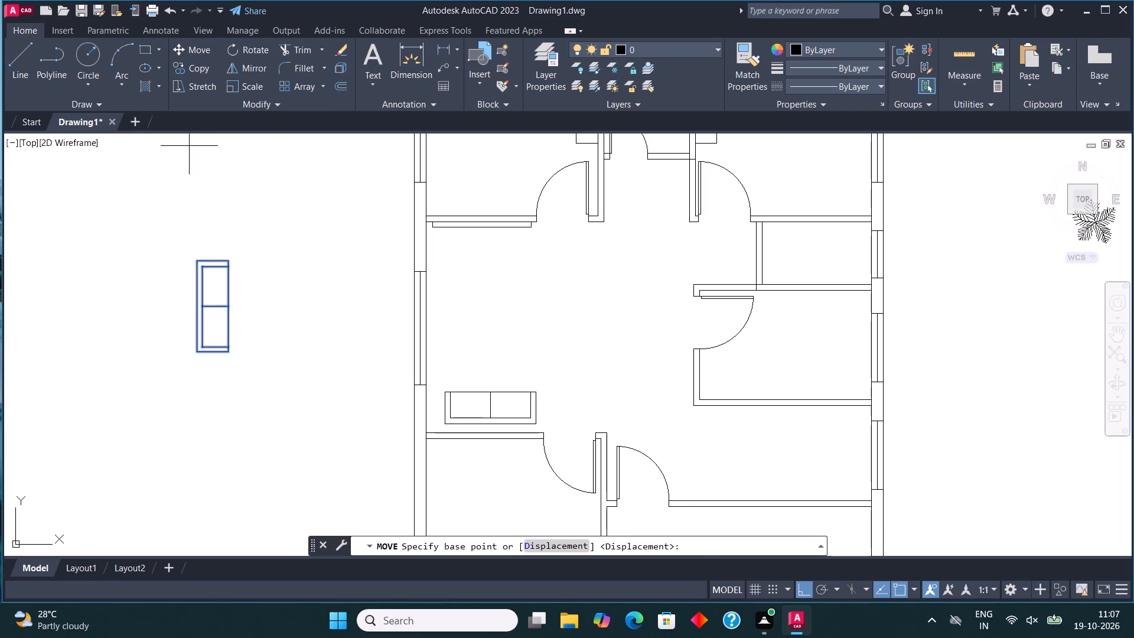
left_click(206, 277)
scroll(451, 317, "down", 1)
scroll(451, 317, "up", 2)
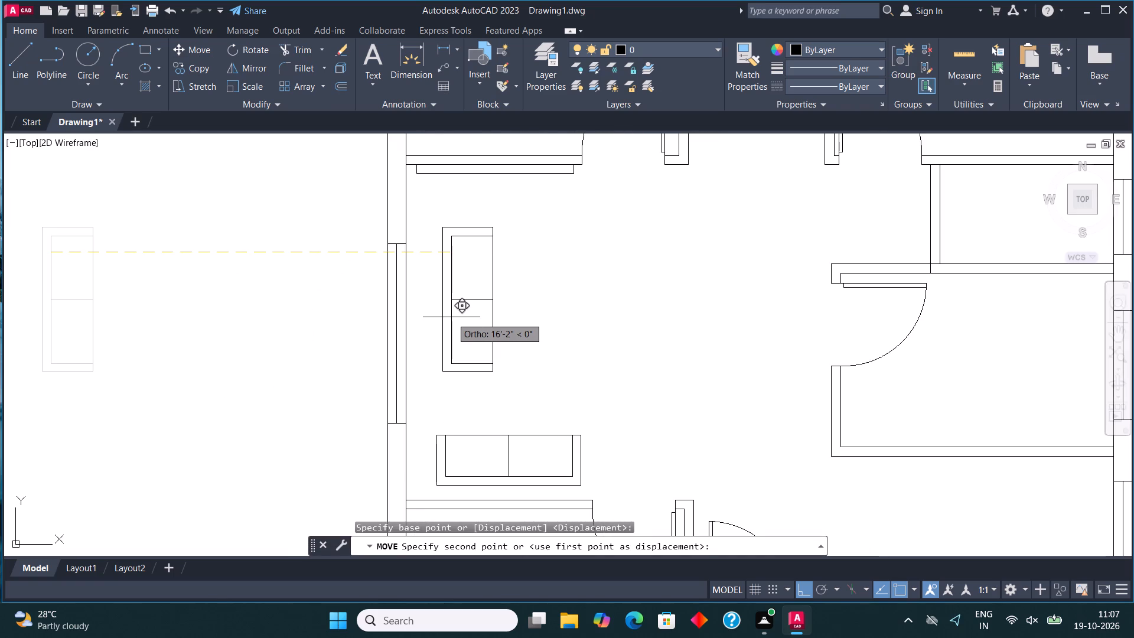
key("F8")
left_click(435, 292)
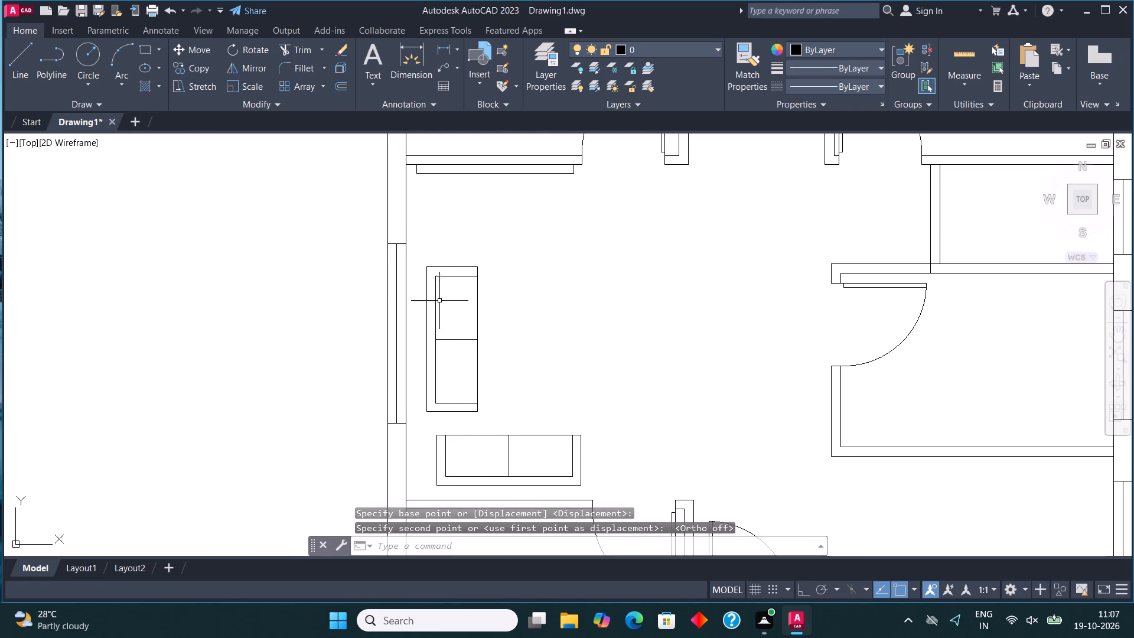
scroll(447, 327, "down", 1)
key("Escape")
scroll(461, 342, "down", 1)
scroll(519, 343, "up", 1)
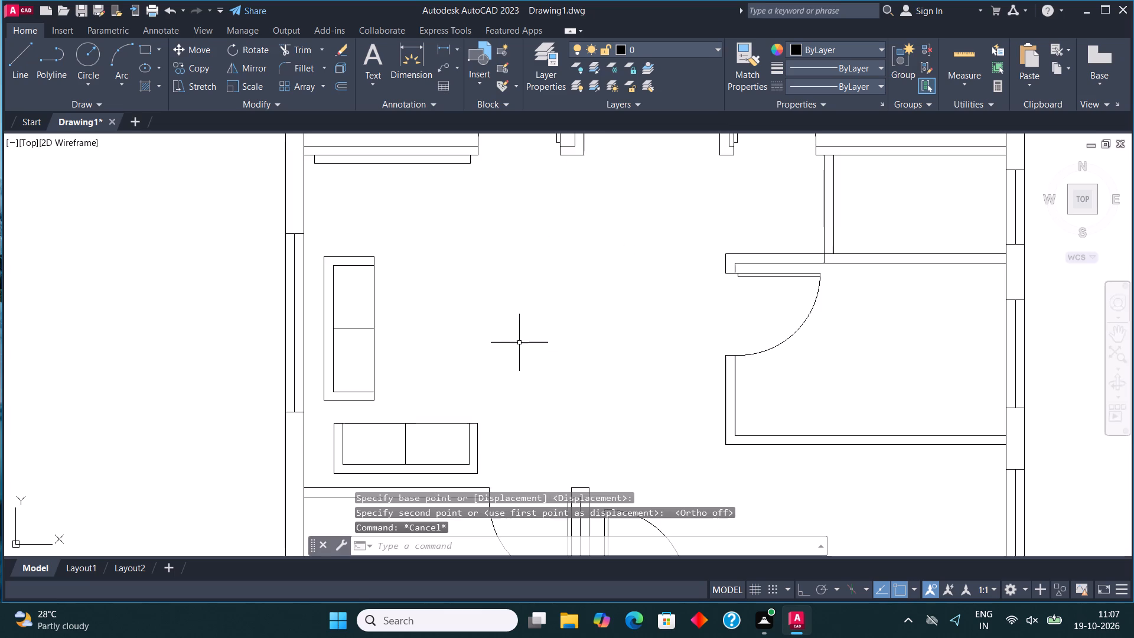
Draw an upright coffee table rectangle in the hall, to the right of the vertical sofa.
scroll(519, 343, "up", 1)
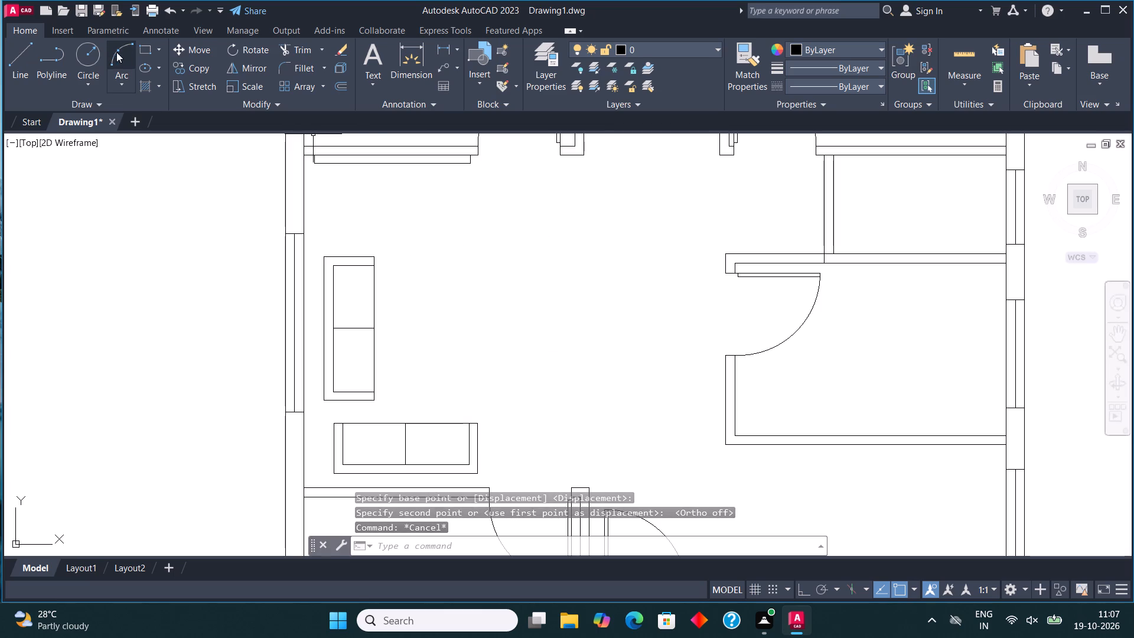
left_click(146, 45)
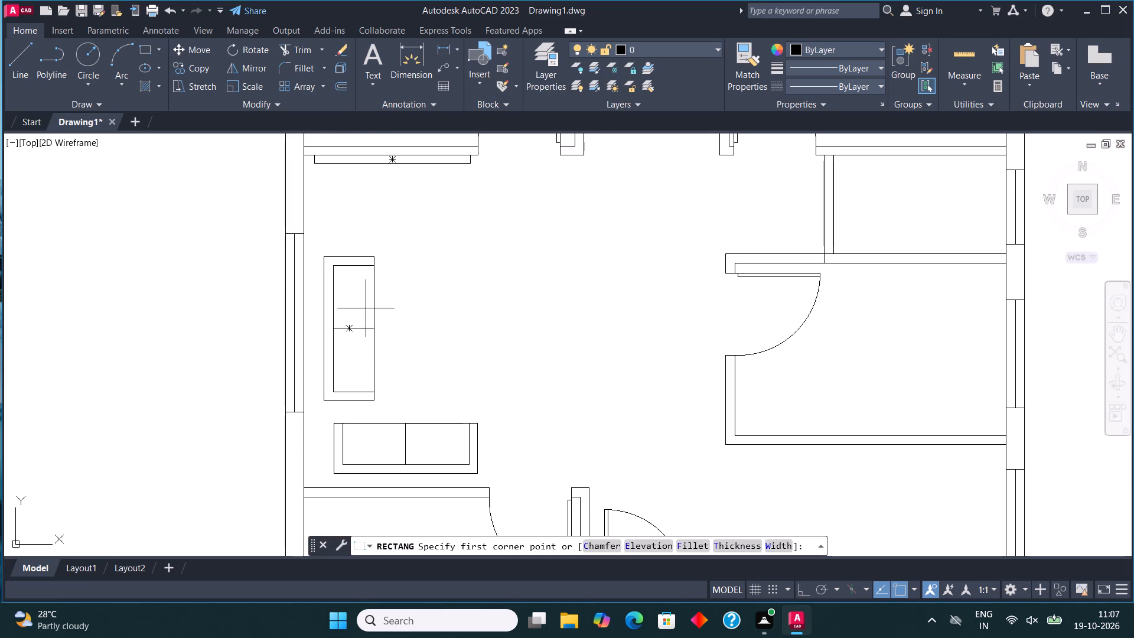
scroll(386, 318, "up", 1)
left_click(402, 402)
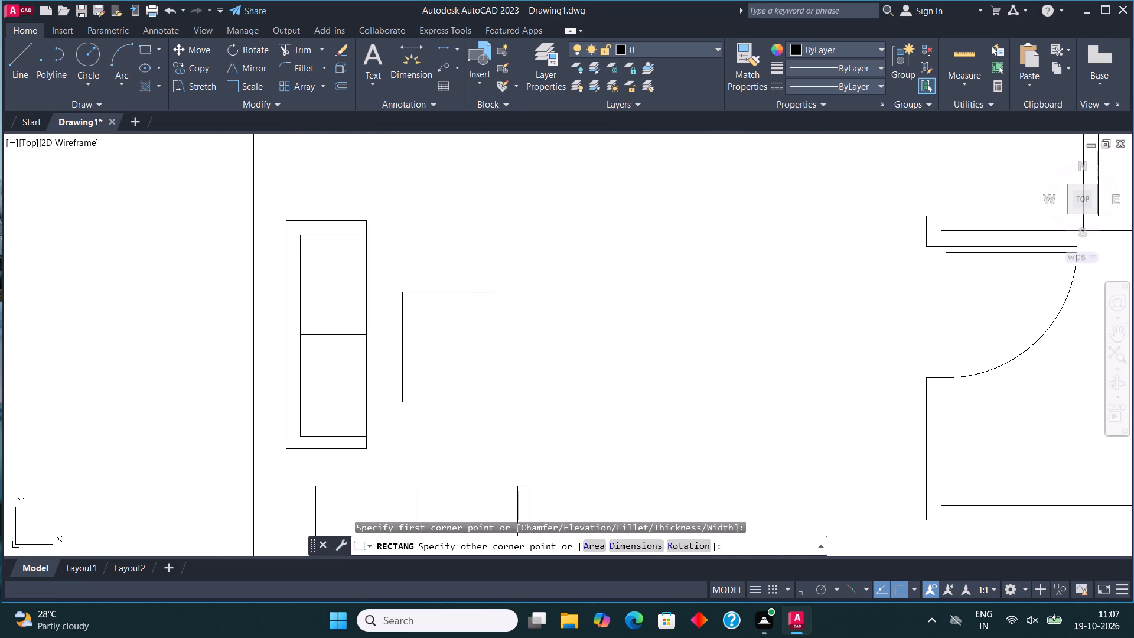
left_click(468, 279)
Offset the coffee table rectangle 1" inward.
left_click(427, 298)
left_click(419, 271)
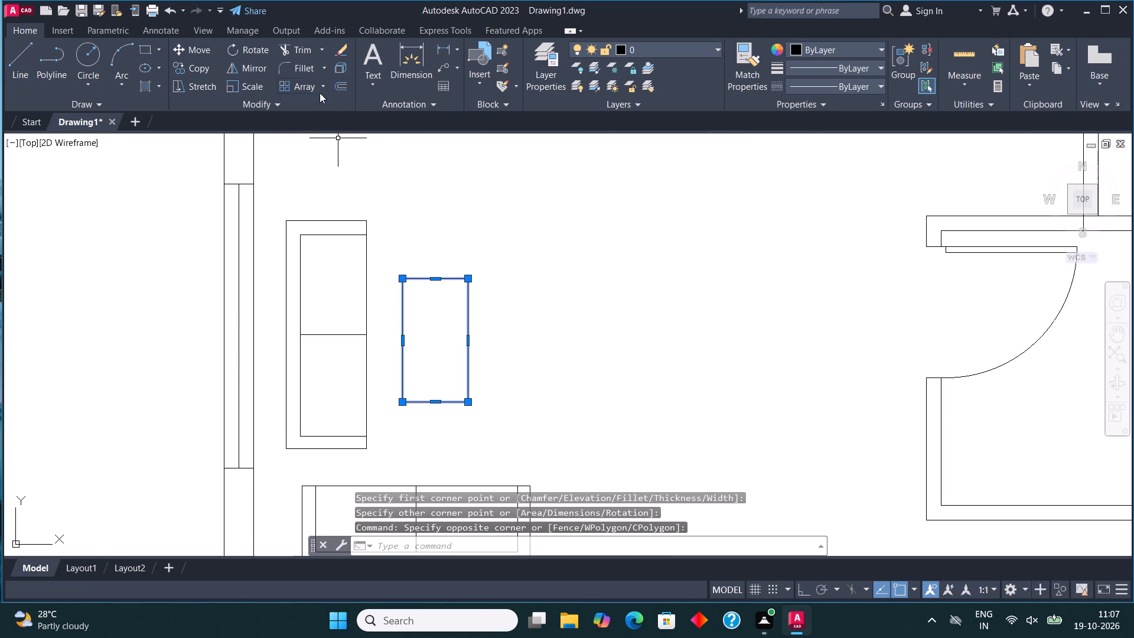
left_click(334, 86)
left_click(425, 278)
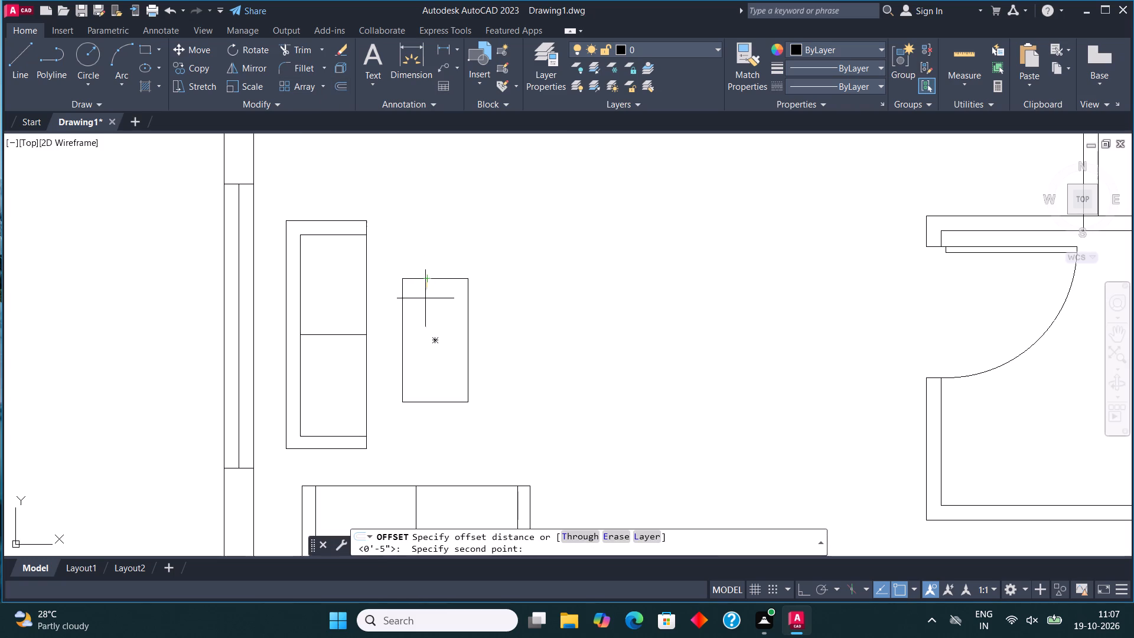
key("1")
key("shift+quotedbl")
key("Return")
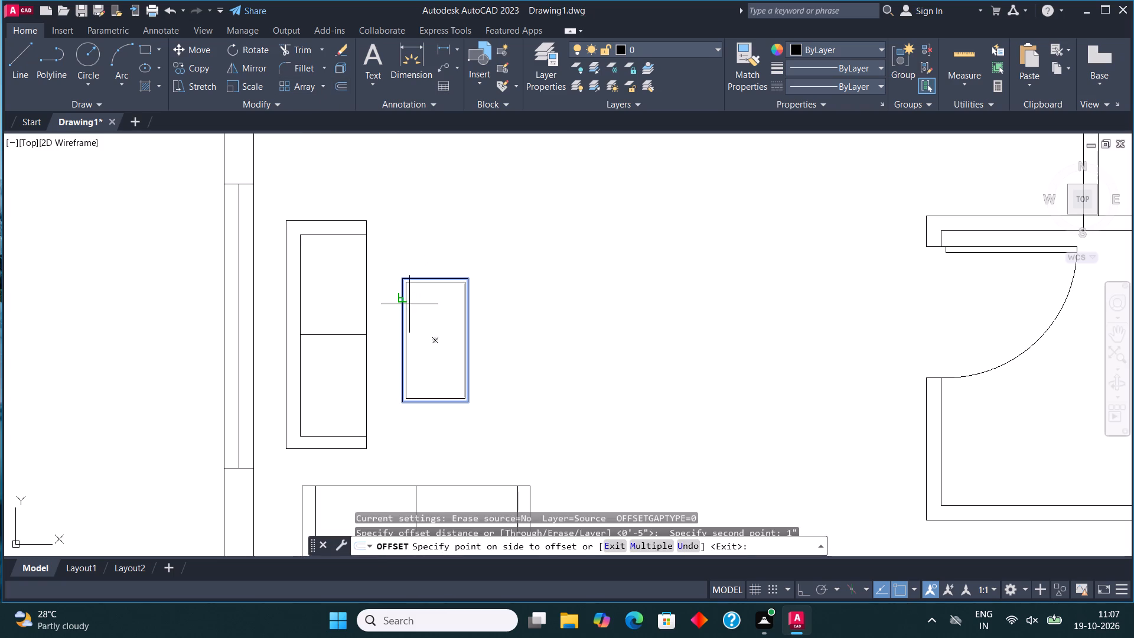
left_click(429, 333)
scroll(432, 267, "down", 2)
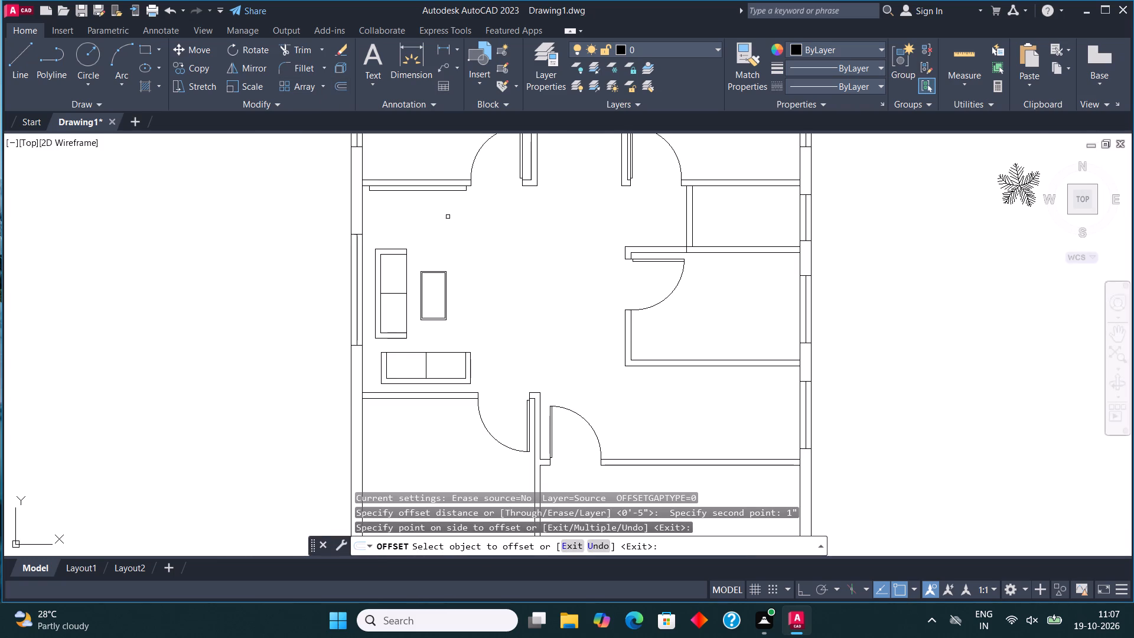
key("Escape")
Move the vertical sofa slightly down toward the horizontal sofa.
scroll(628, 336, "down", 1)
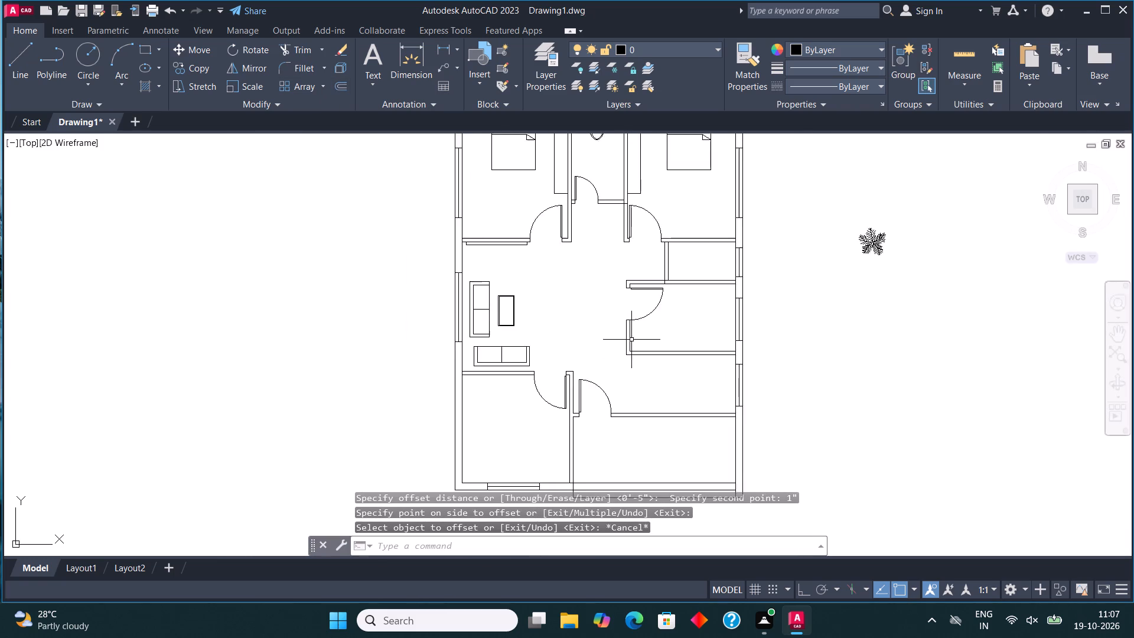
scroll(633, 340, "down", 1)
scroll(611, 305, "up", 2)
middle_click_drag(577, 292, 549, 274)
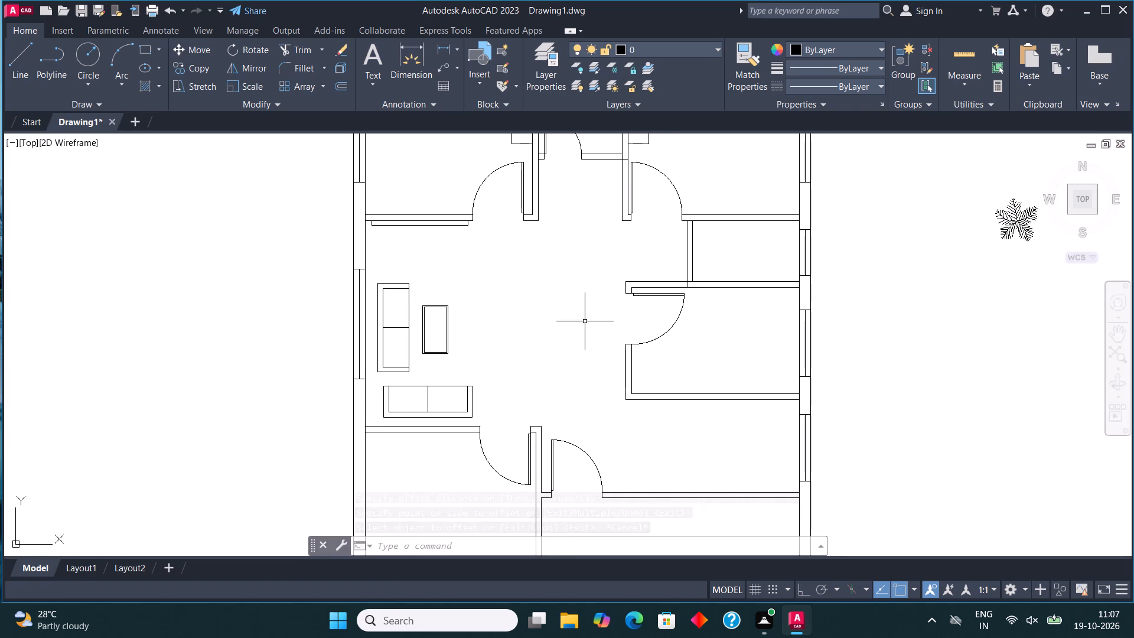
scroll(581, 351, "down", 1)
scroll(474, 329, "up", 2)
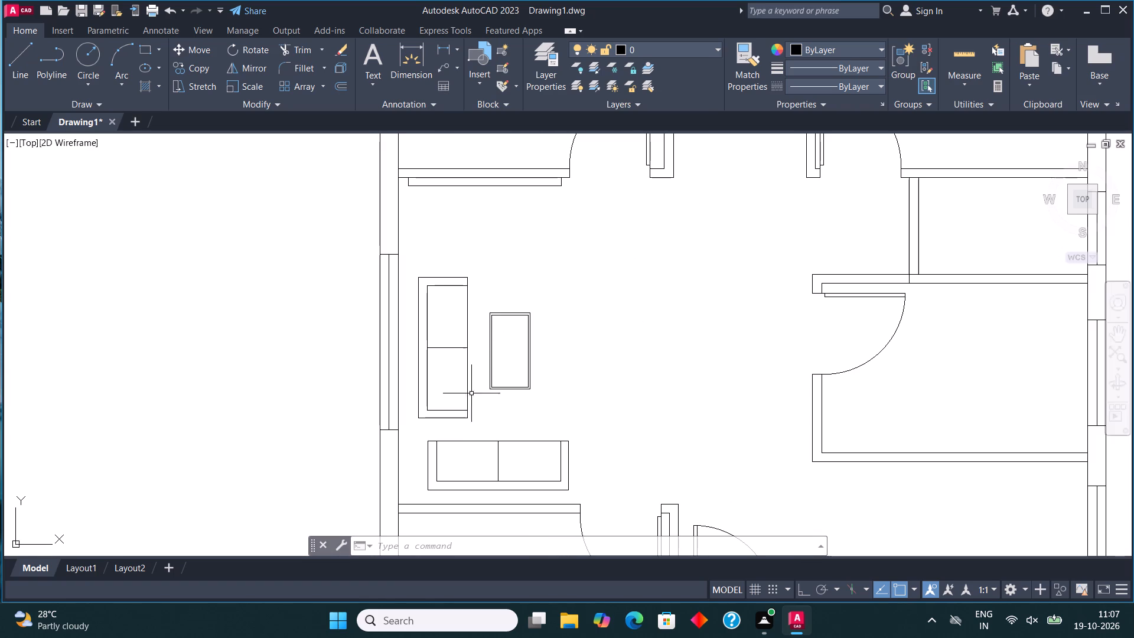
left_click(478, 424)
left_click(412, 260)
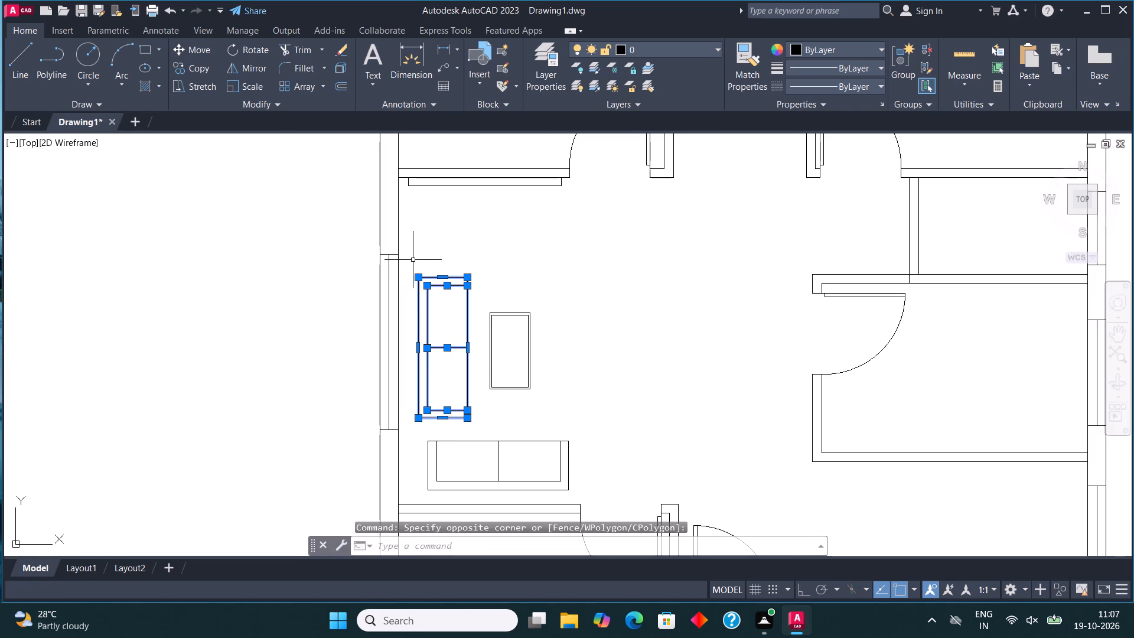
left_click(196, 45)
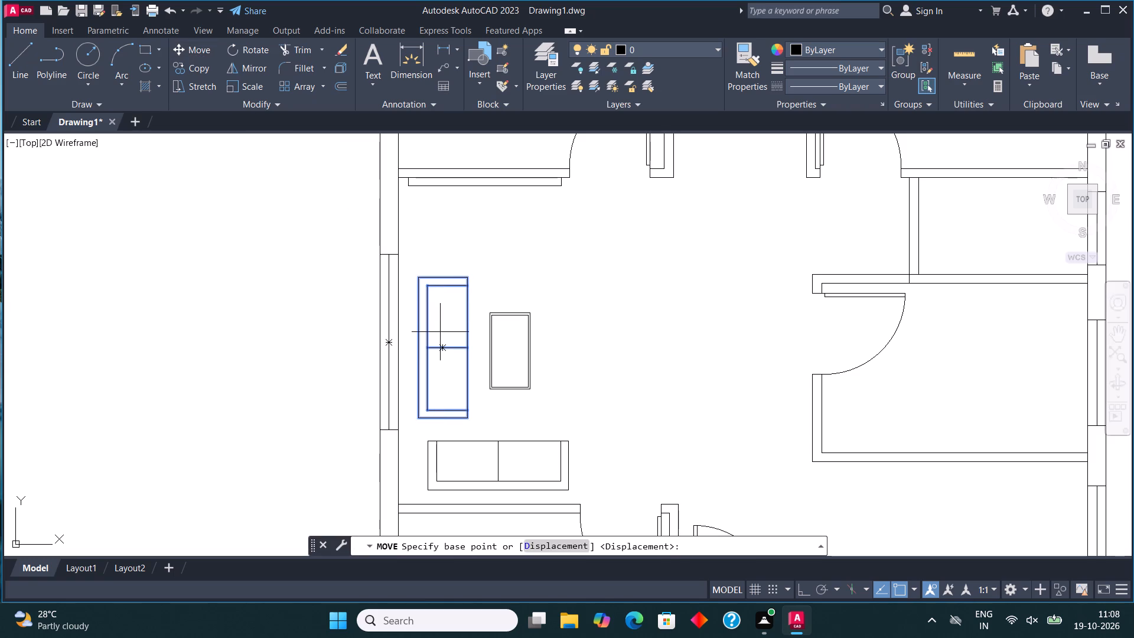
left_click(445, 336)
left_click(444, 350)
Draw a circle for a round table in the right half of the lower-right room.
scroll(508, 262, "down", 2)
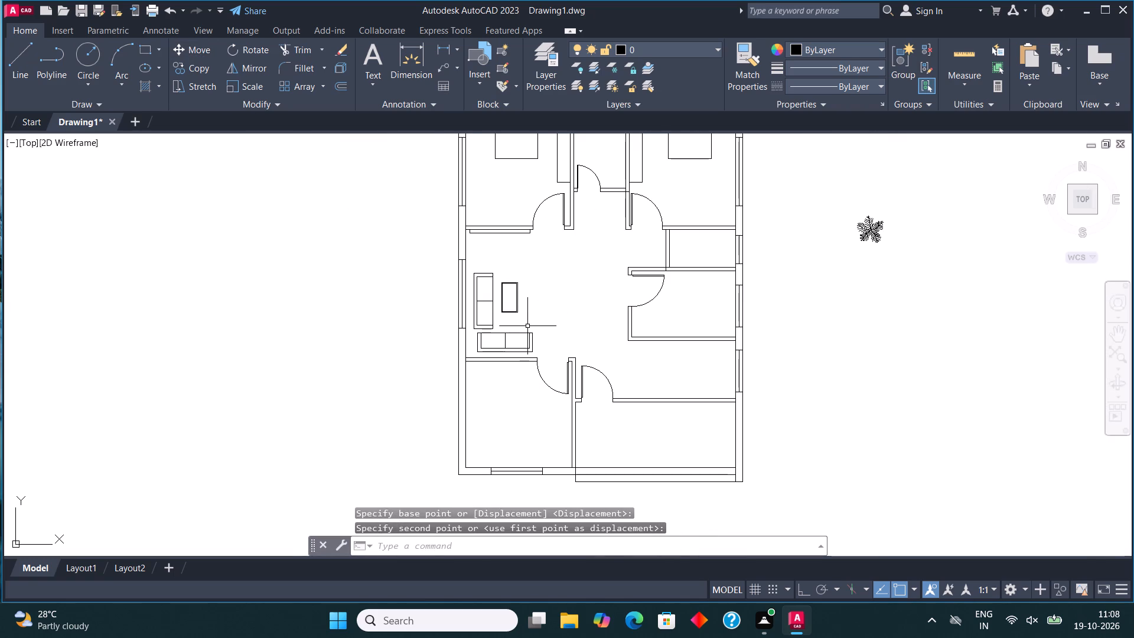
scroll(522, 331, "down", 2)
scroll(592, 382, "up", 3)
middle_click_drag(674, 396, 629, 337)
scroll(629, 337, "up", 1)
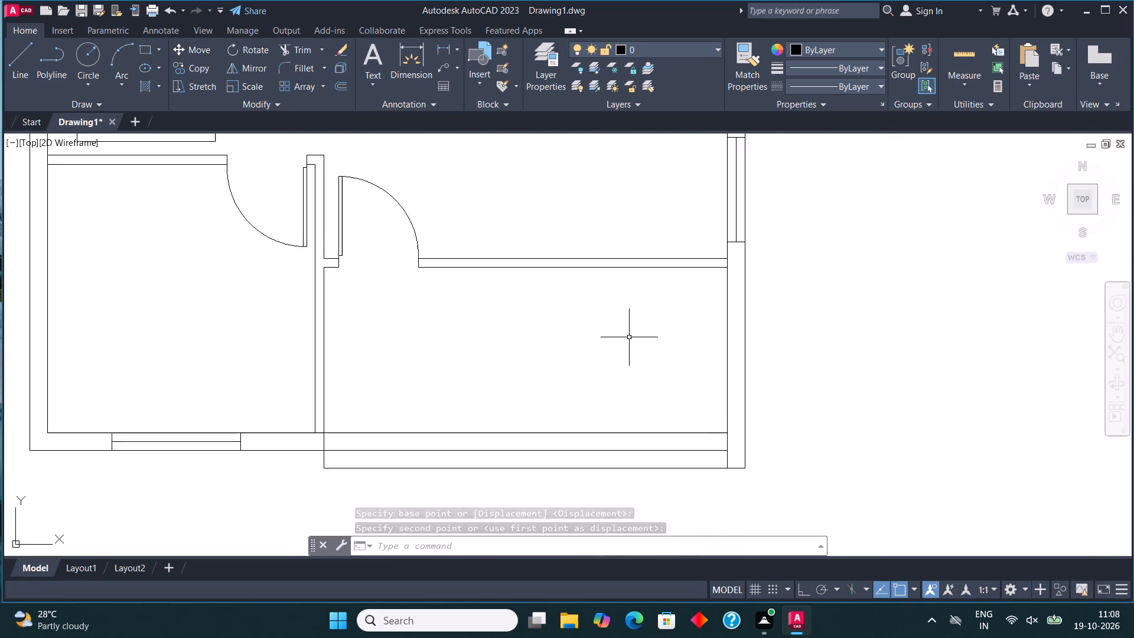
scroll(629, 337, "up", 1)
middle_click_drag(626, 335, 588, 311)
left_click(87, 53)
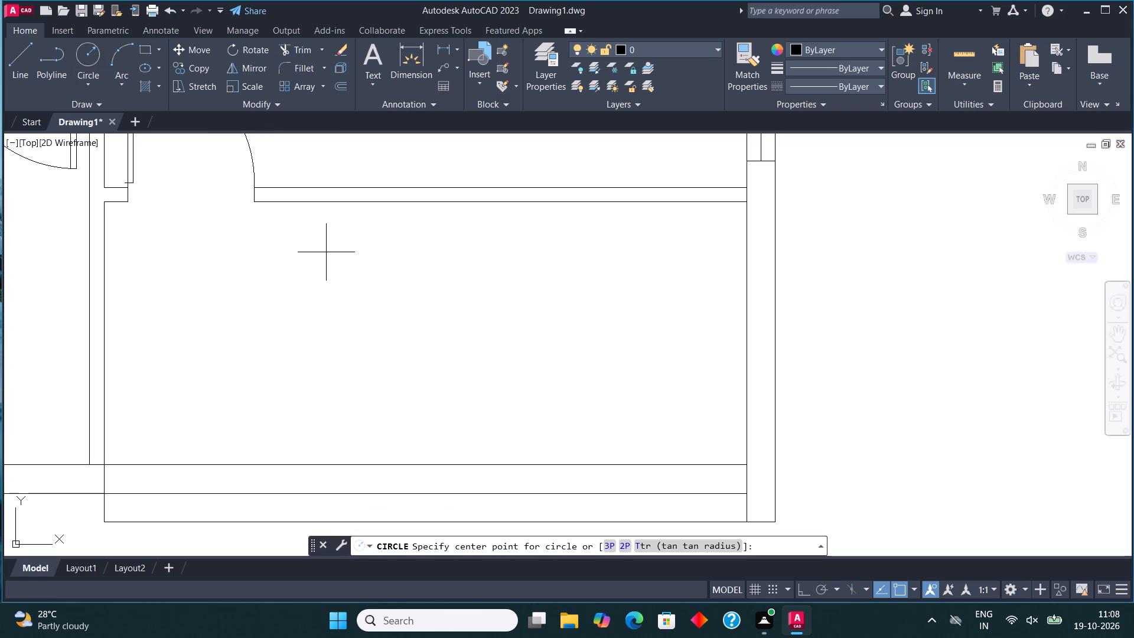
left_click_drag(573, 318, 579, 321)
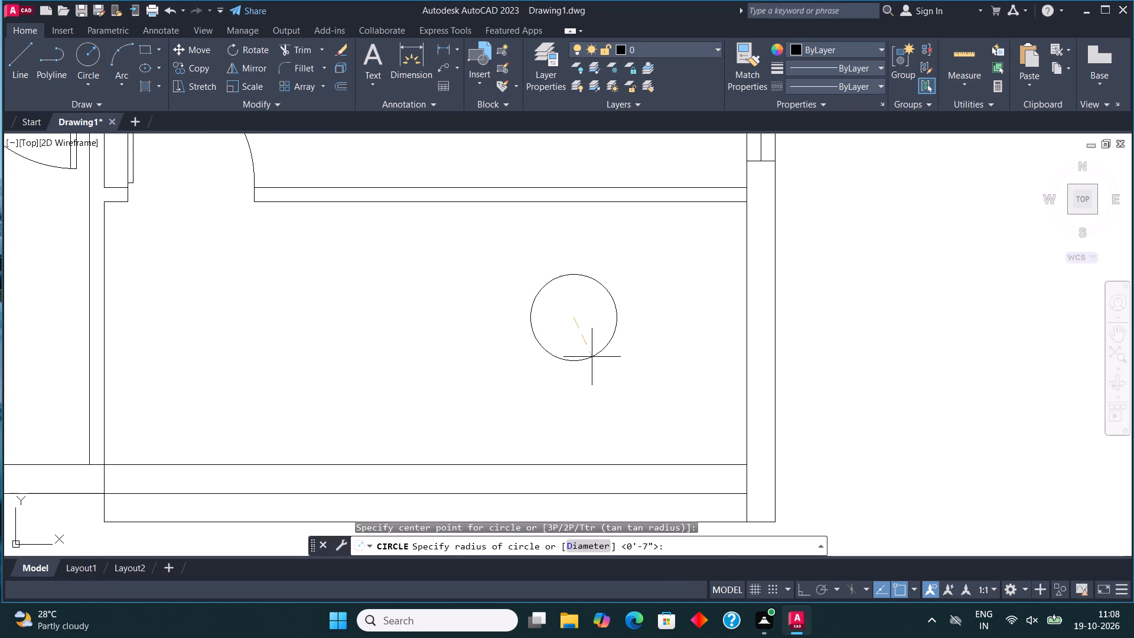
left_click(593, 361)
Move the round table circle slightly straight down within the room.
left_click_drag(566, 295, 562, 287)
left_click(532, 258)
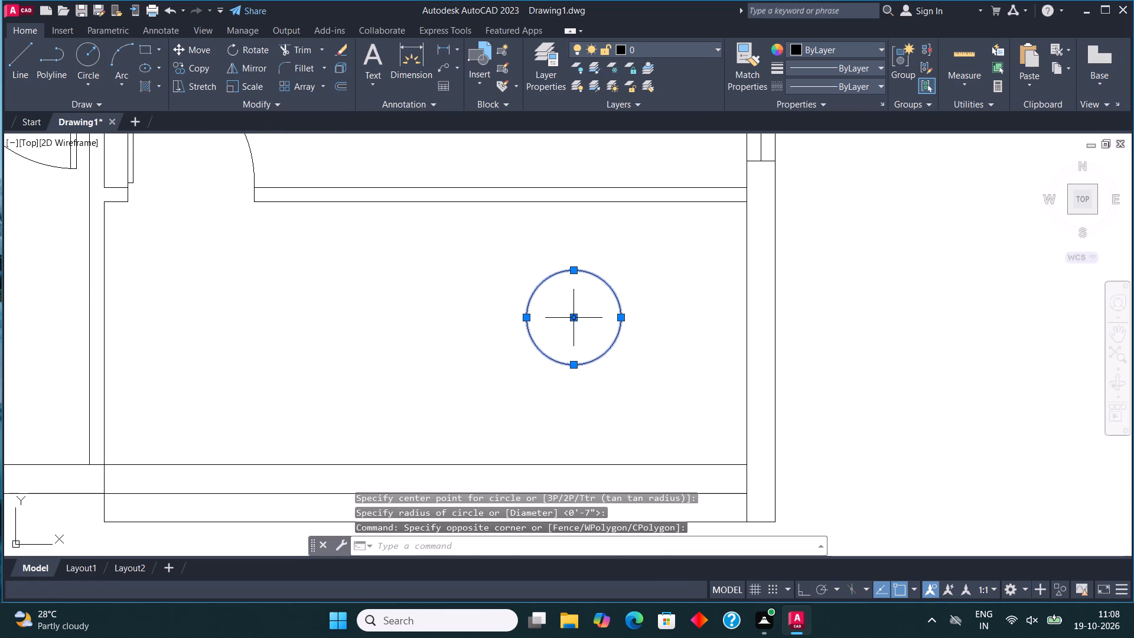
left_click(572, 320)
left_click(575, 346)
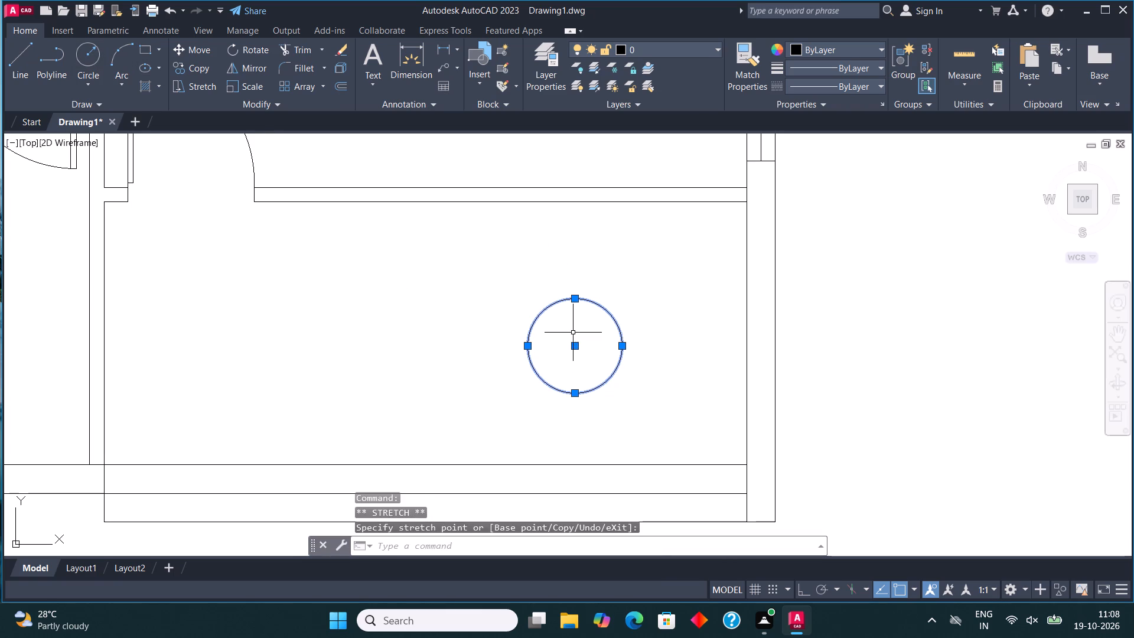
key("Escape")
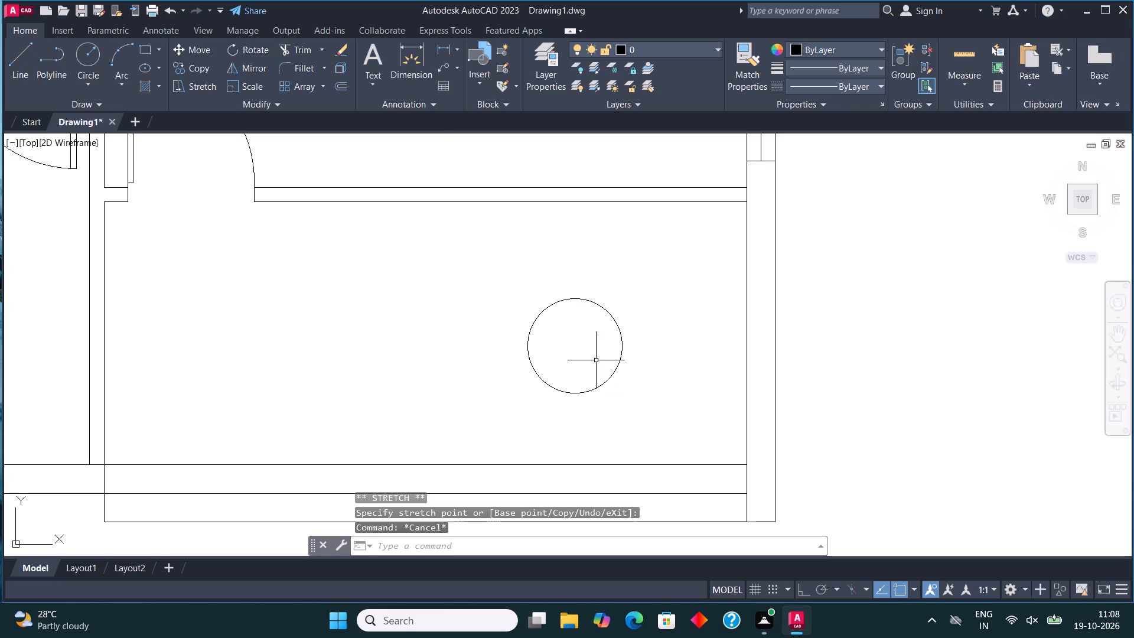
Draw a small upright rectangle for a chair just above the round table.
left_click(139, 46)
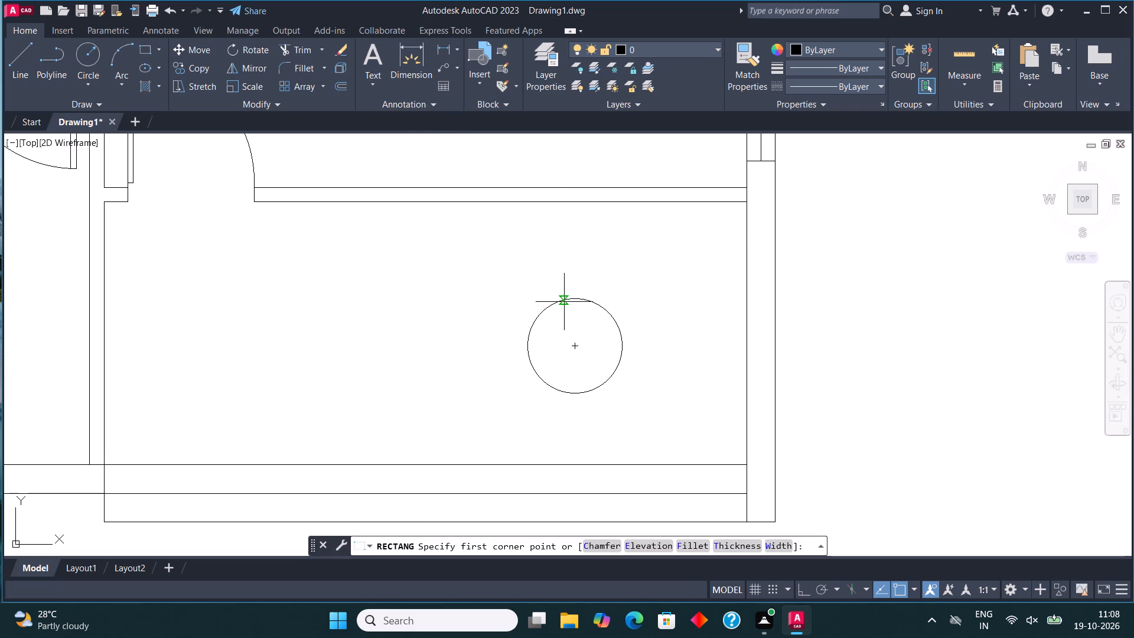
left_click(553, 287)
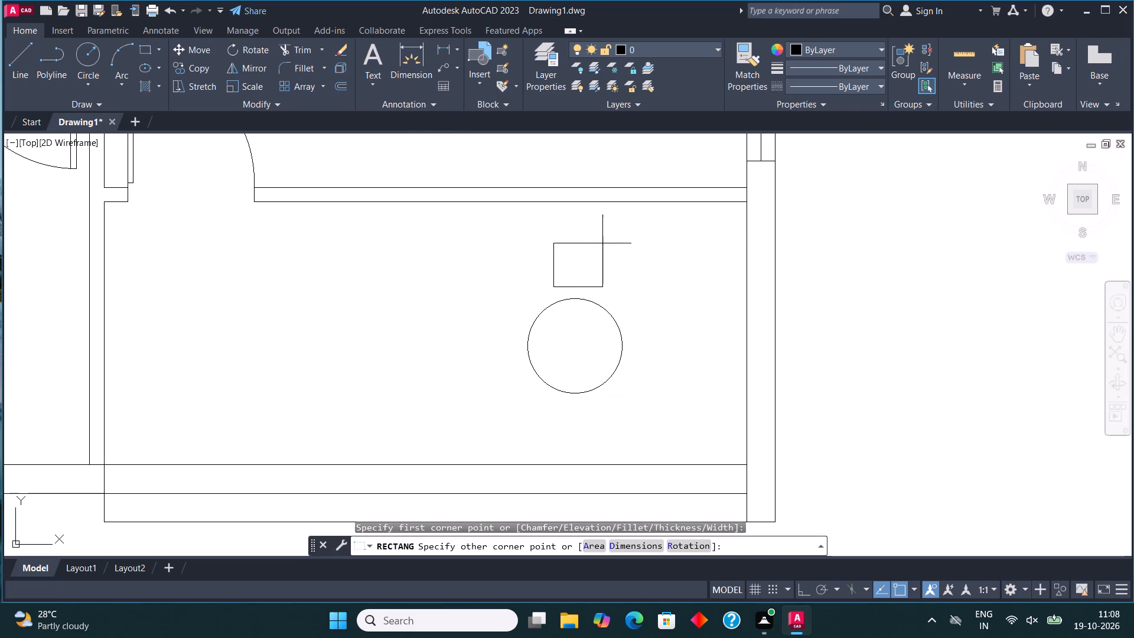
left_click(599, 226)
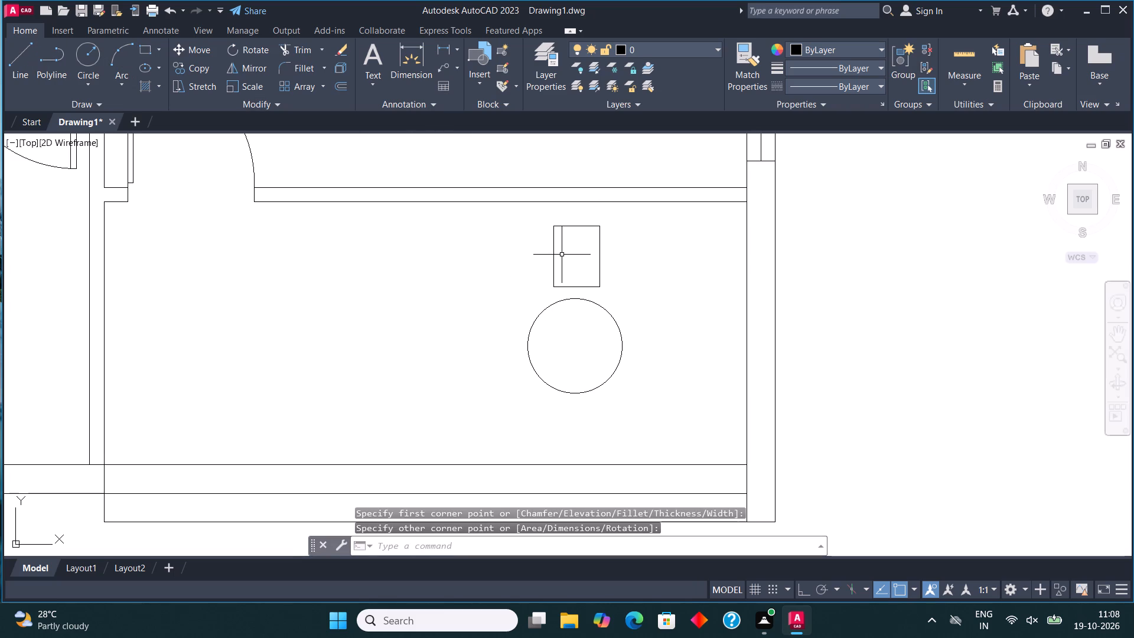
Widen the chair rectangle slightly by stretching its left edge outward with Ortho on.
left_click(552, 249)
left_click(555, 258)
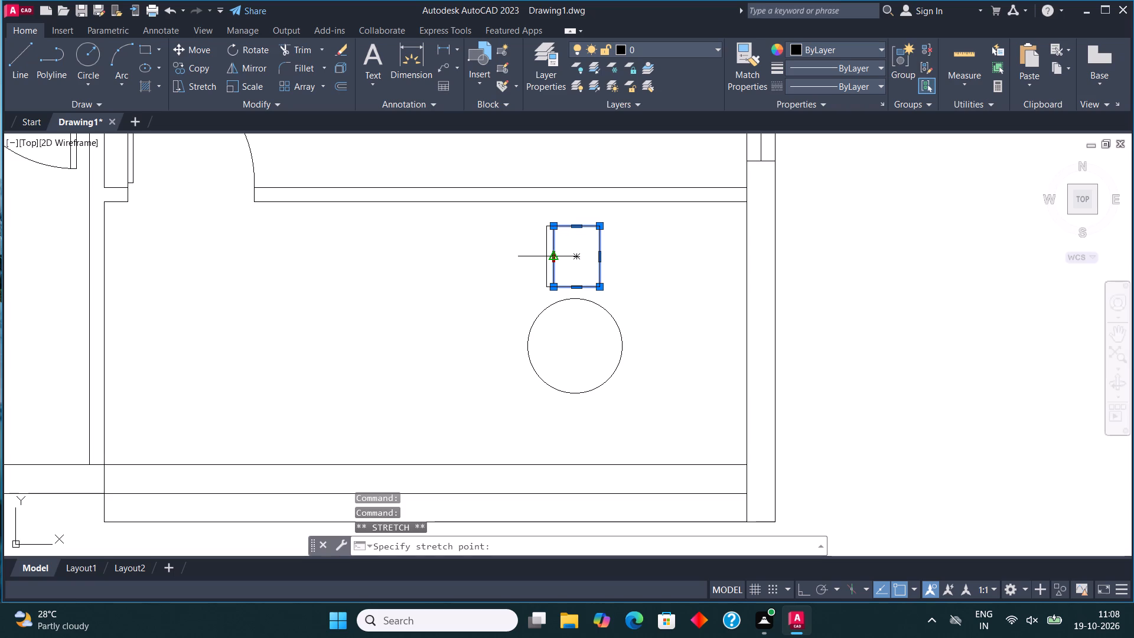
key("F8")
left_click(545, 256)
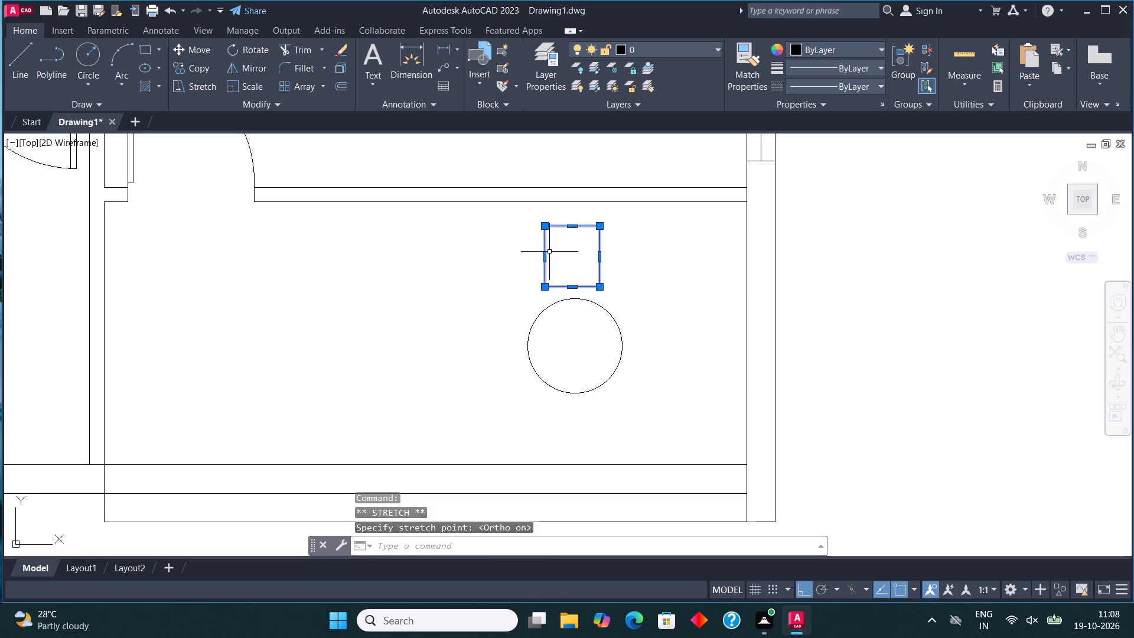
key("Escape")
Draw three connected lines just inside the chair rectangle's left, top and right edges, leaving the side facing the table open.
scroll(606, 260, "down", 2)
scroll(614, 279, "up", 2)
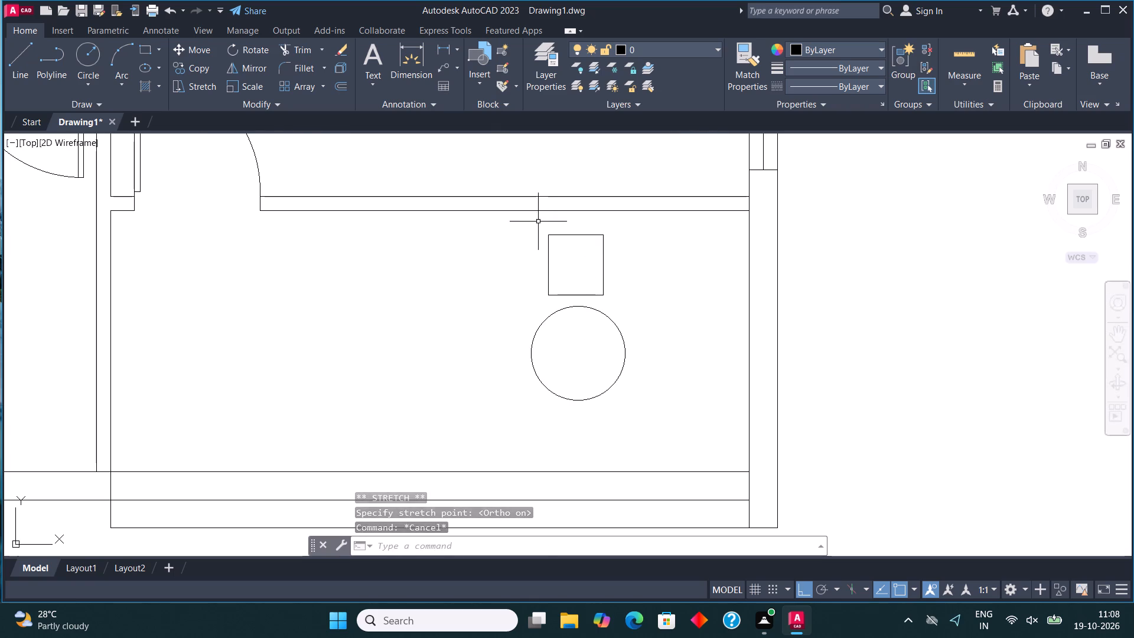
left_click(24, 70)
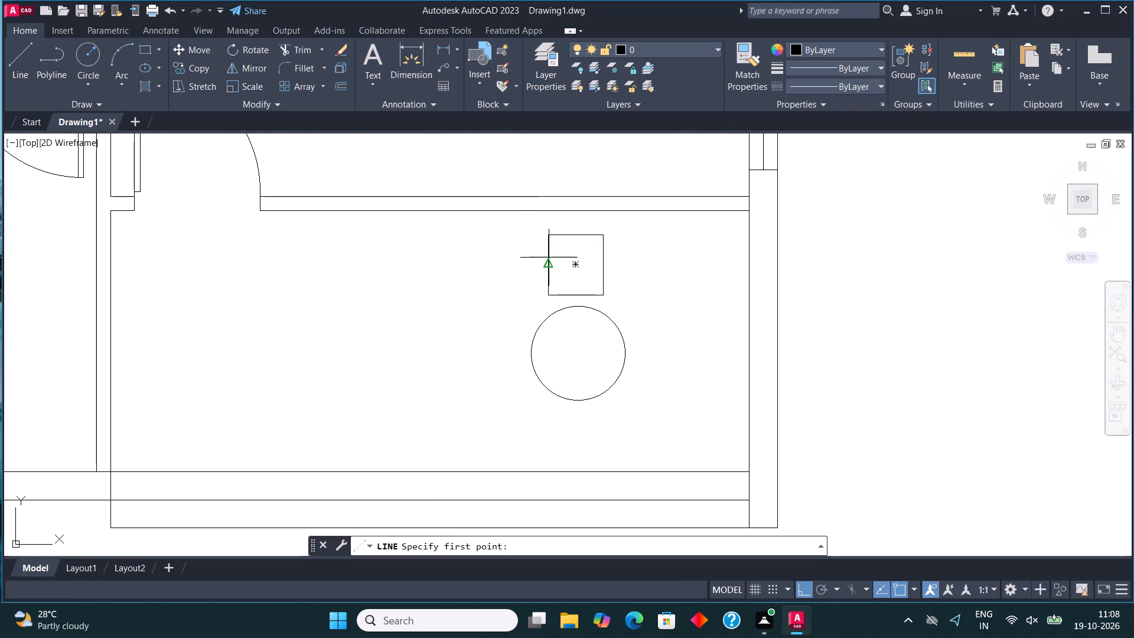
scroll(549, 259, "up", 2)
left_click(552, 345)
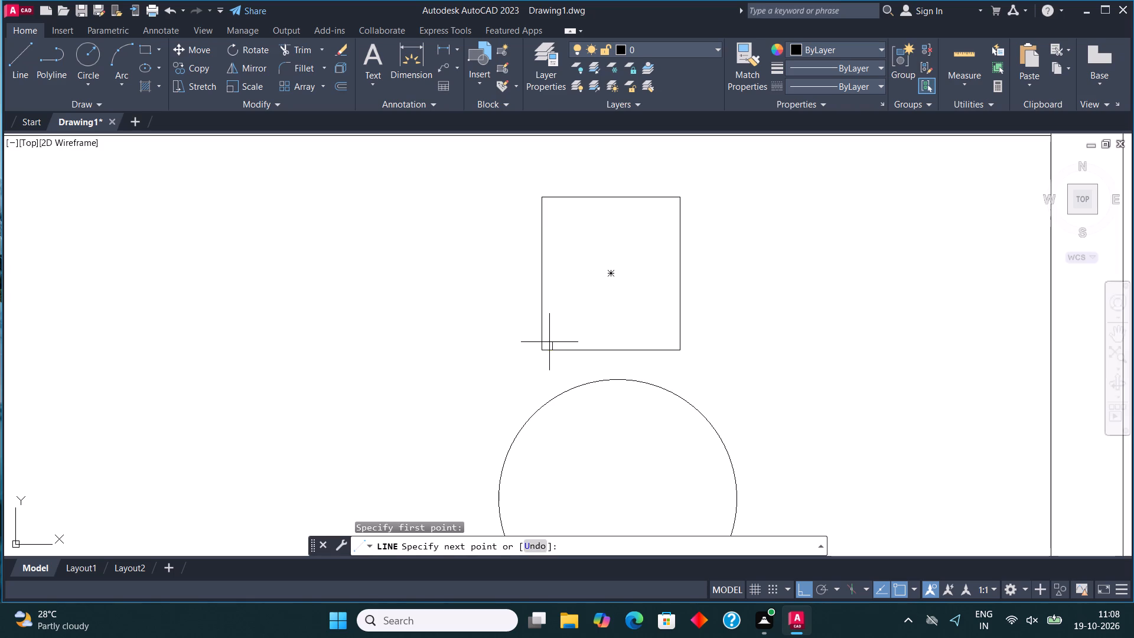
left_click(556, 209)
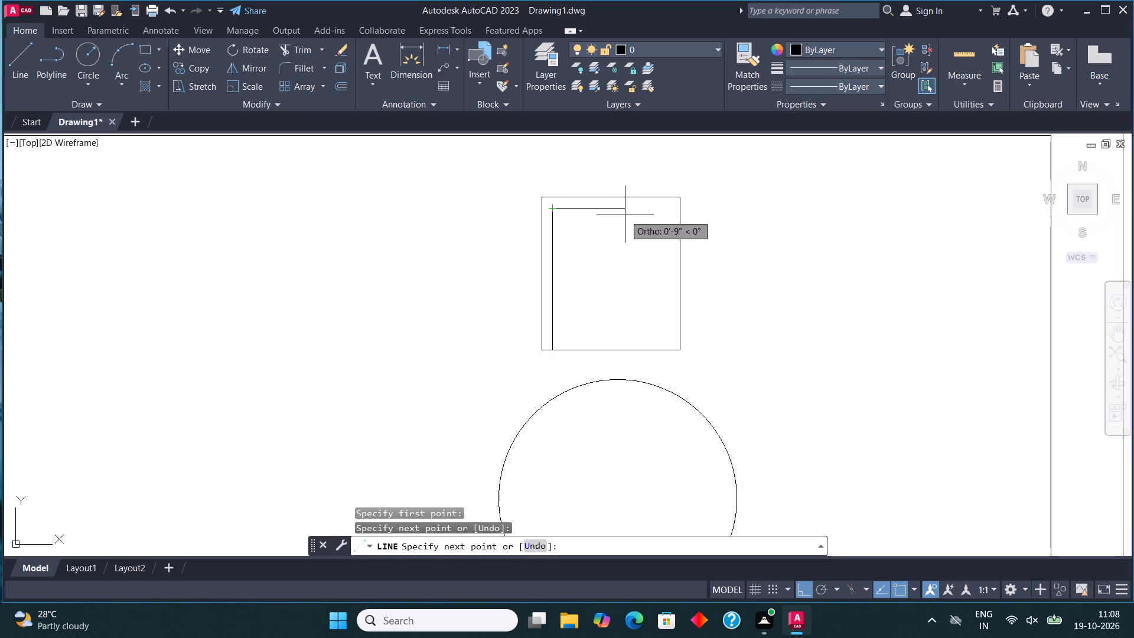
left_click(672, 210)
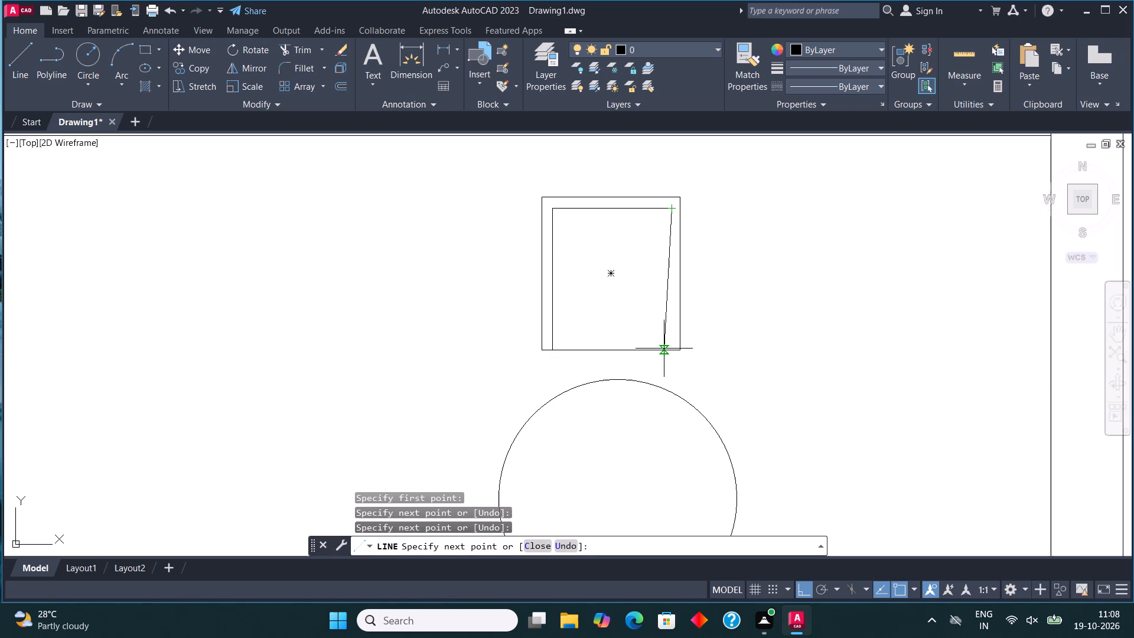
left_click(669, 352)
scroll(647, 329, "down", 2)
key("Escape")
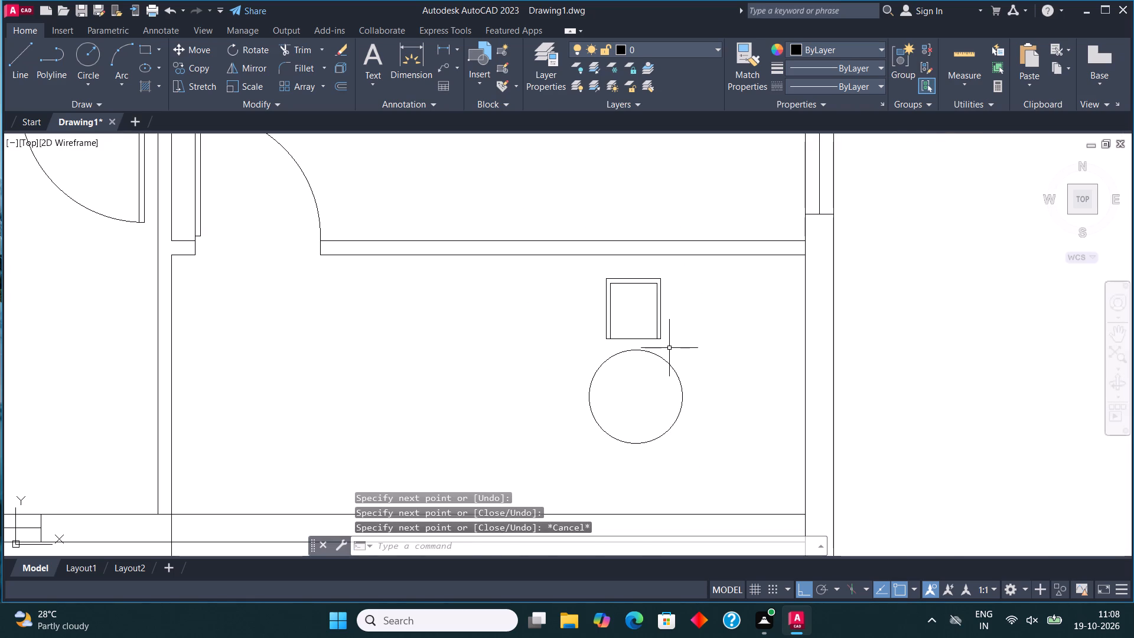
Mirror the chair about a horizontal line through the round table's center, keeping the original chair.
left_click(671, 349)
left_click(578, 263)
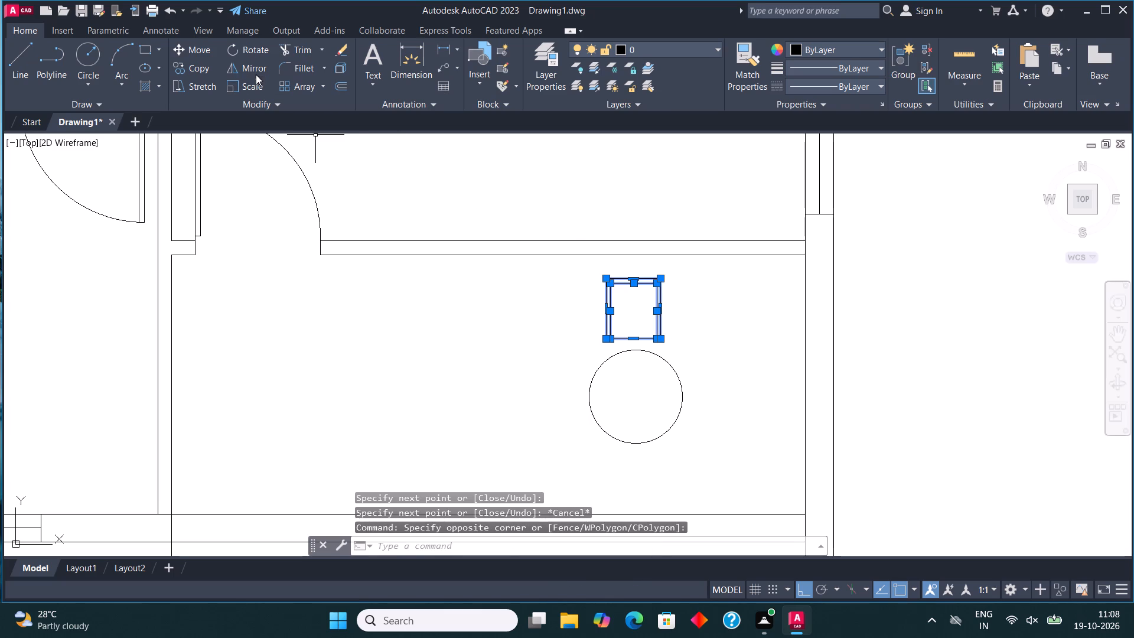
left_click(252, 58)
left_click(252, 71)
scroll(647, 315, "down", 1)
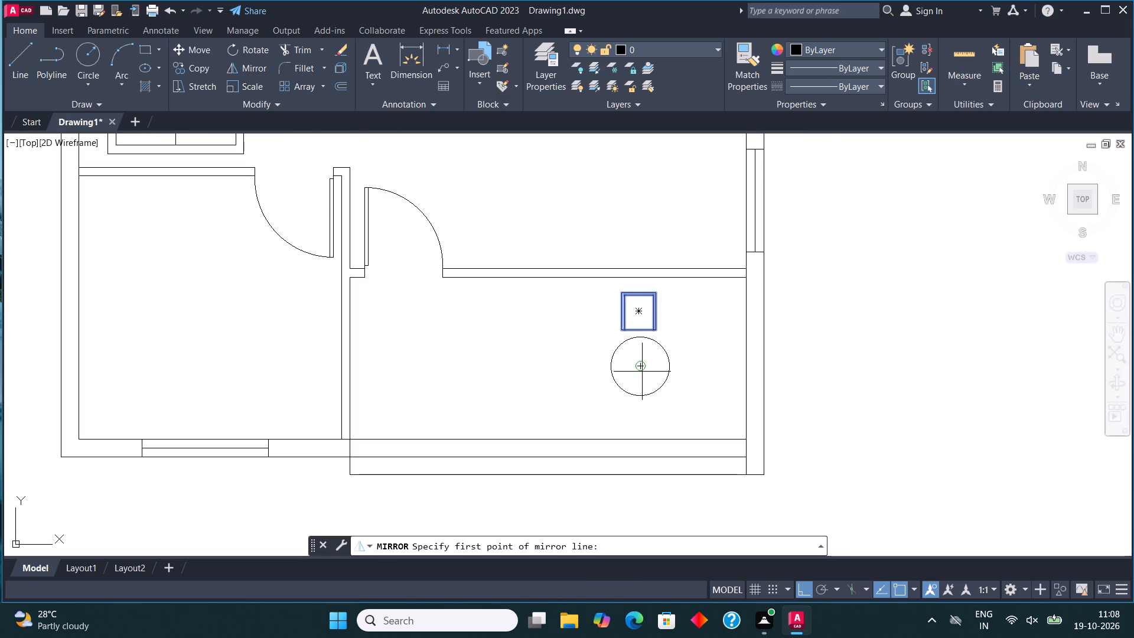
left_click(637, 370)
left_click(582, 359)
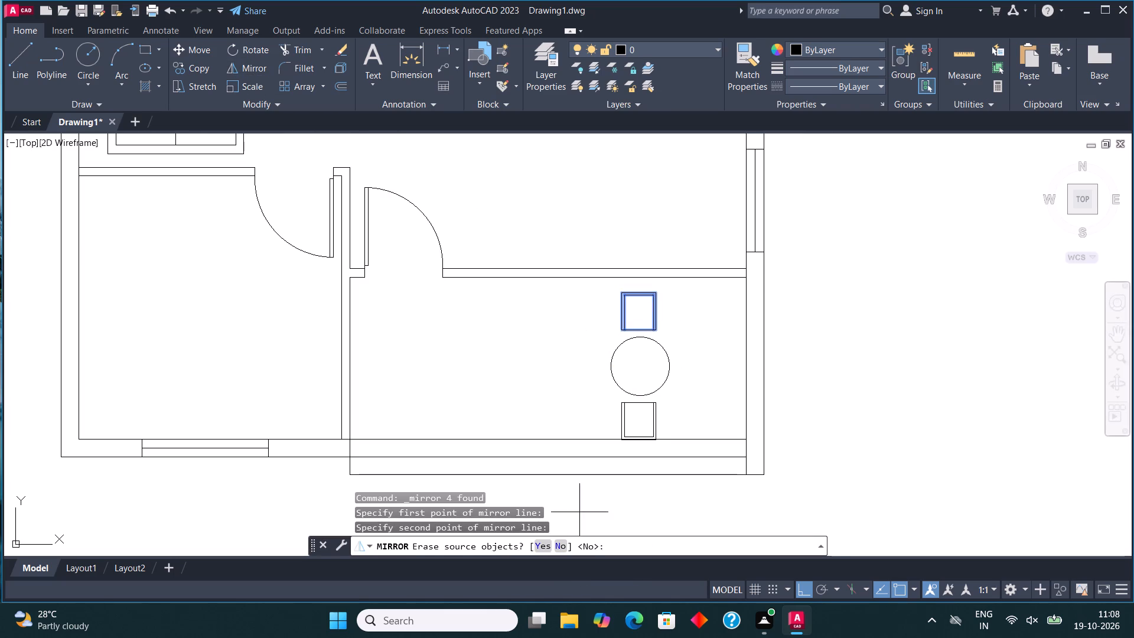
left_click(562, 548)
Move the round table and both chairs slightly up so the lower chair clears the bottom wall.
scroll(657, 387, "up", 1)
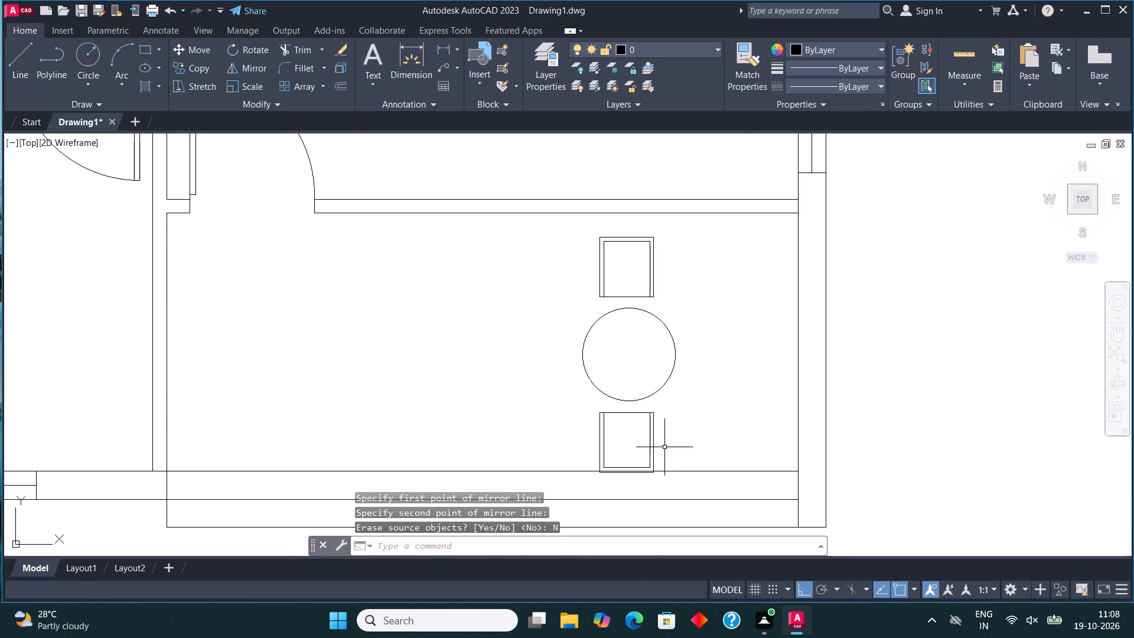
left_click(662, 461)
left_click(605, 228)
scroll(620, 461, "up", 2)
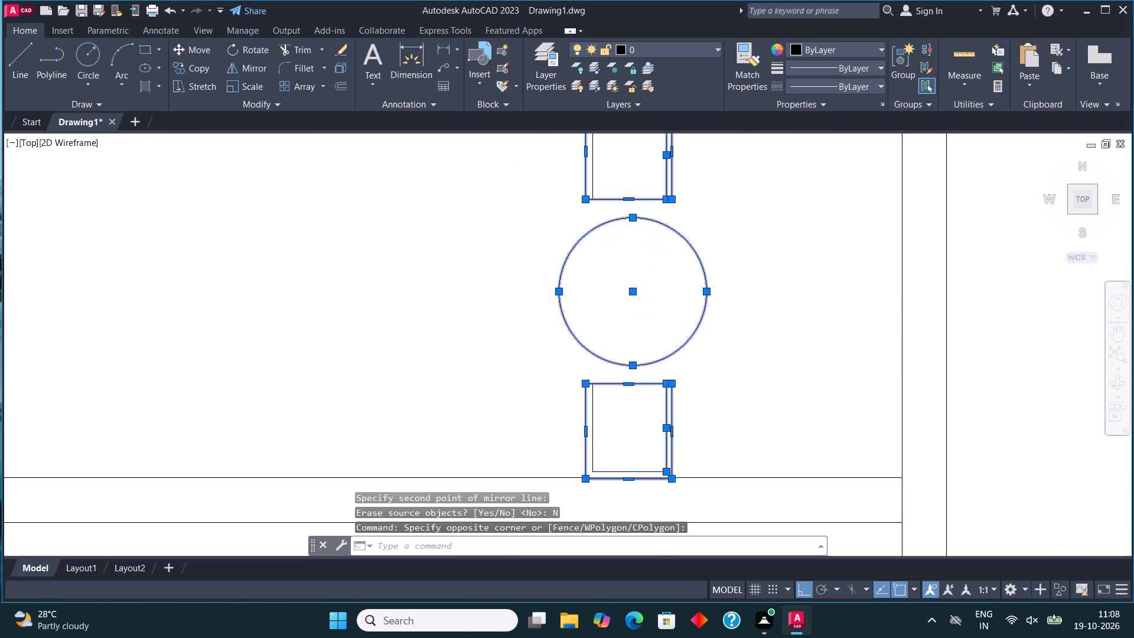
left_click(607, 477)
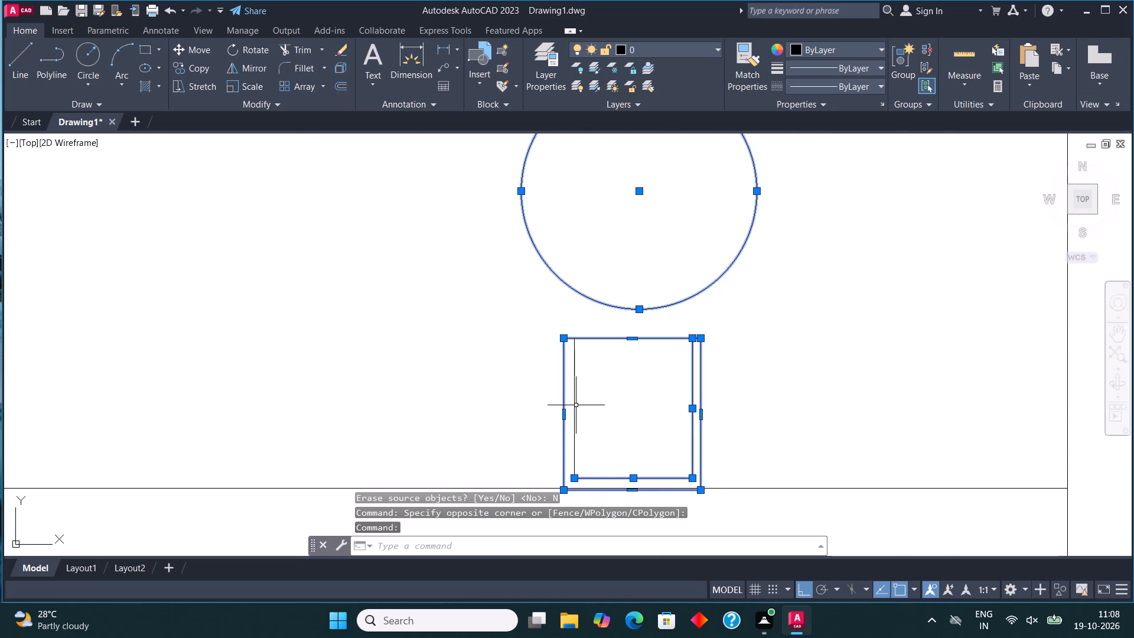
left_click(573, 403)
scroll(585, 405, "down", 2)
middle_click_drag(627, 357, 629, 370)
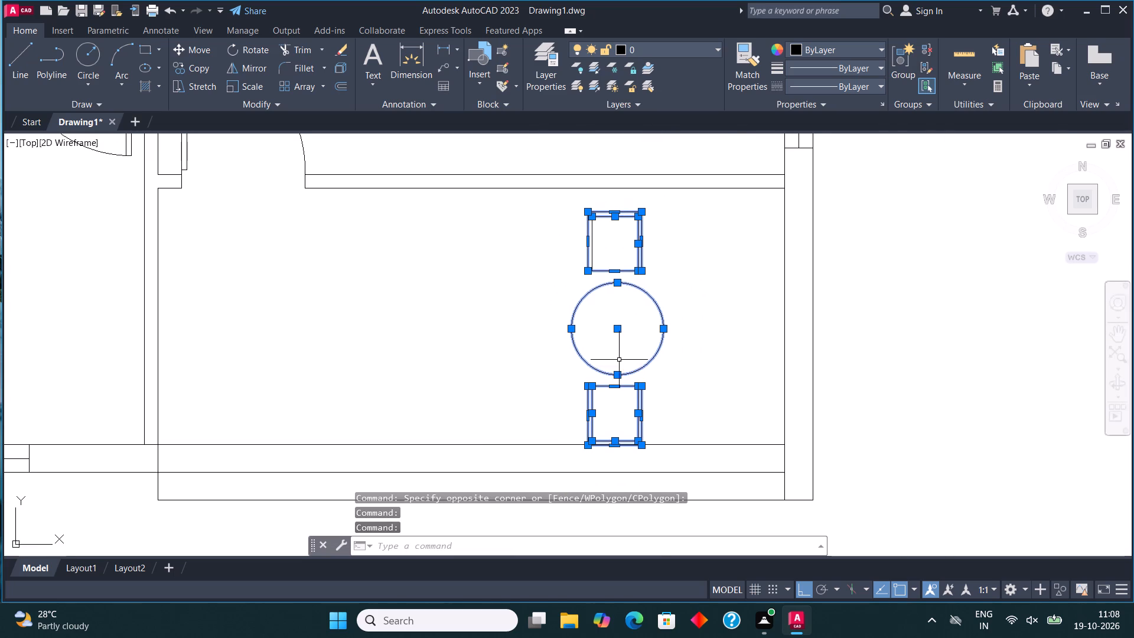
left_click(204, 48)
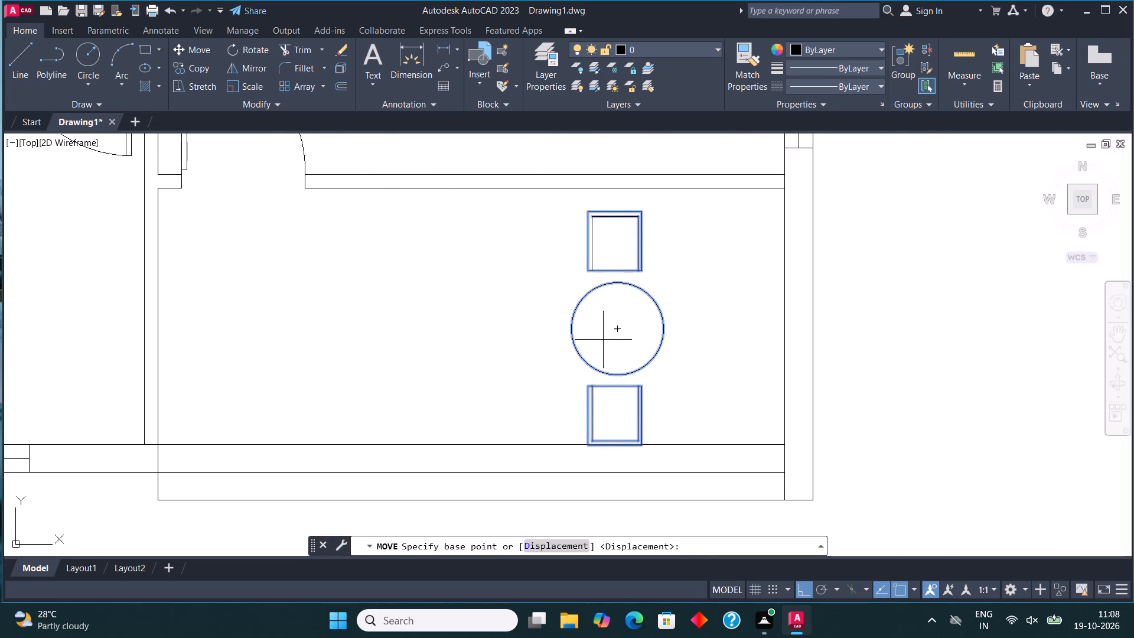
left_click(620, 334)
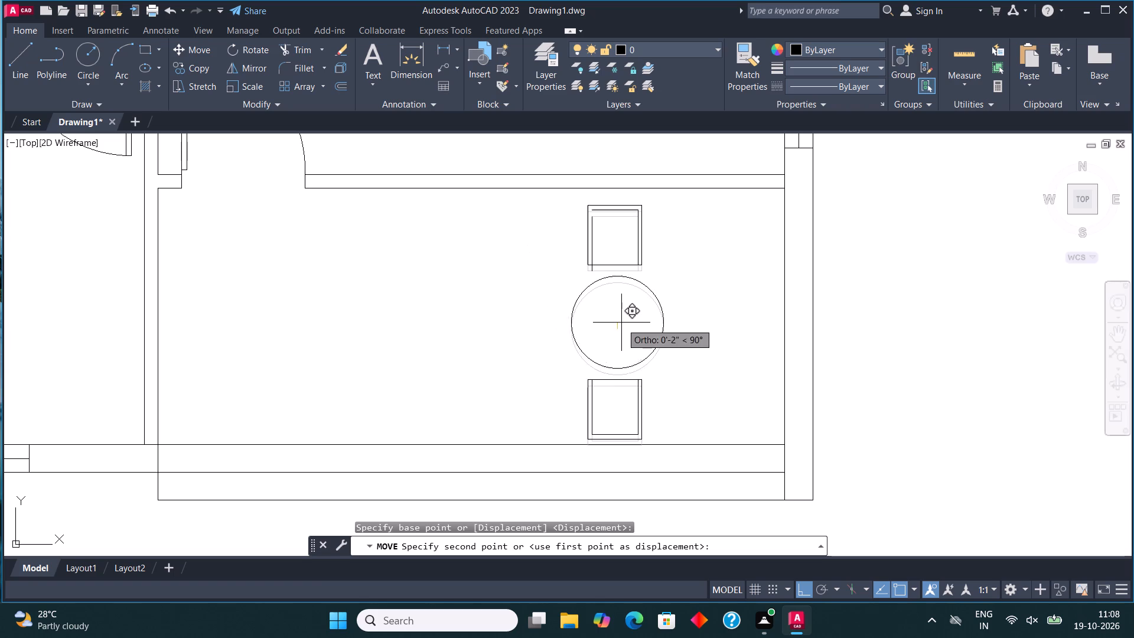
left_click(621, 316)
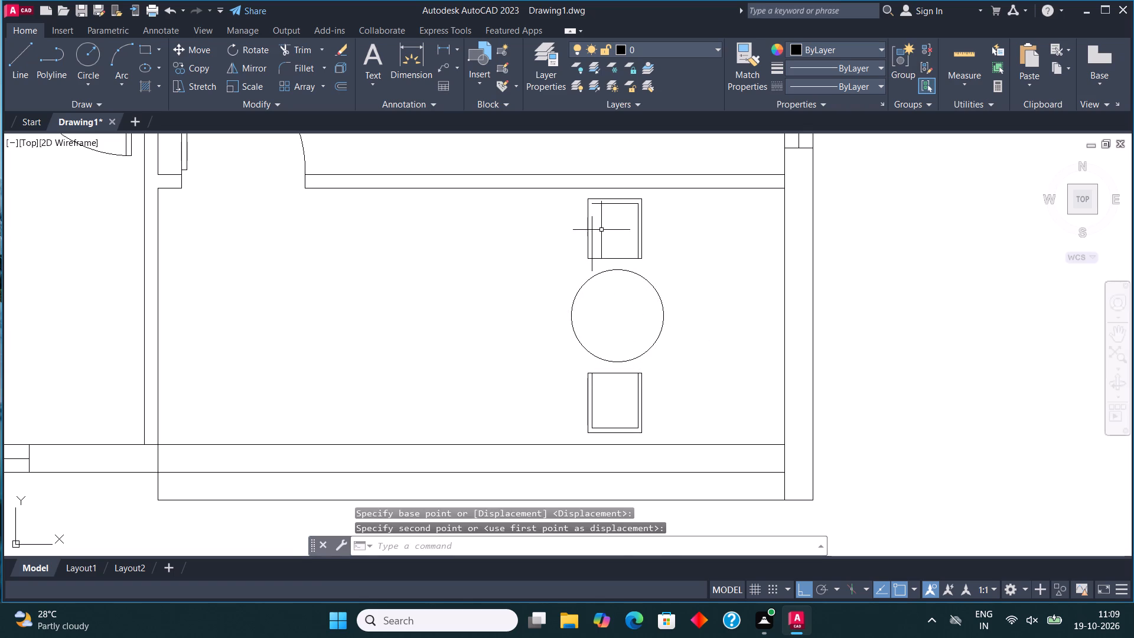
Move the stray left inner line of the upper chair up to meet the end of its top inner line.
scroll(599, 239, "up", 2)
scroll(598, 241, "down", 1)
left_click(588, 236)
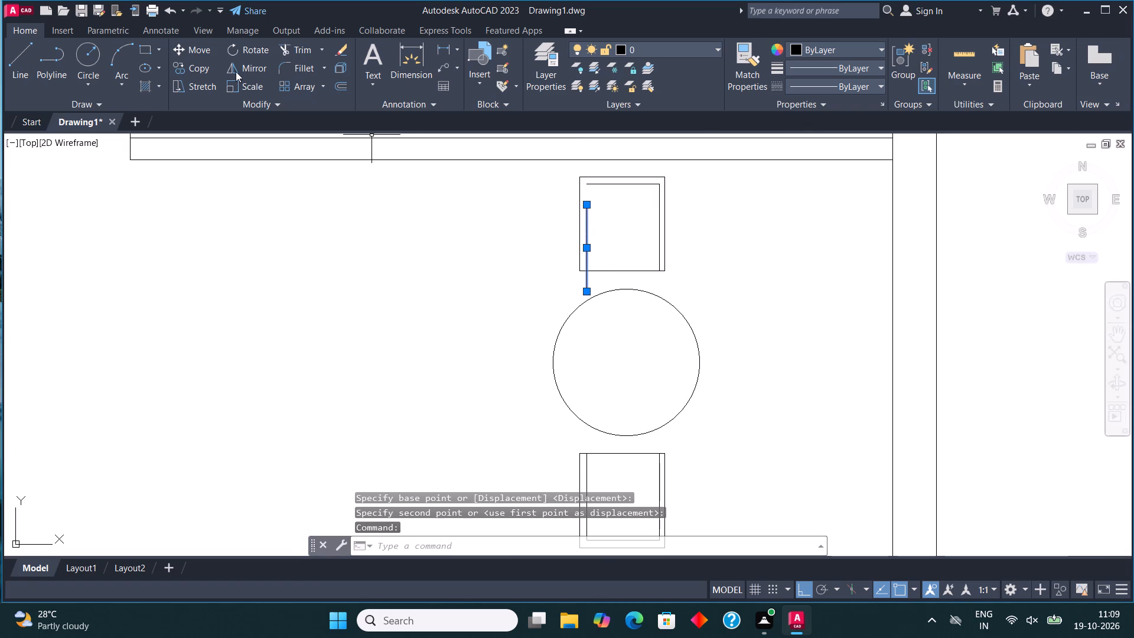
left_click(194, 49)
scroll(586, 188, "up", 1)
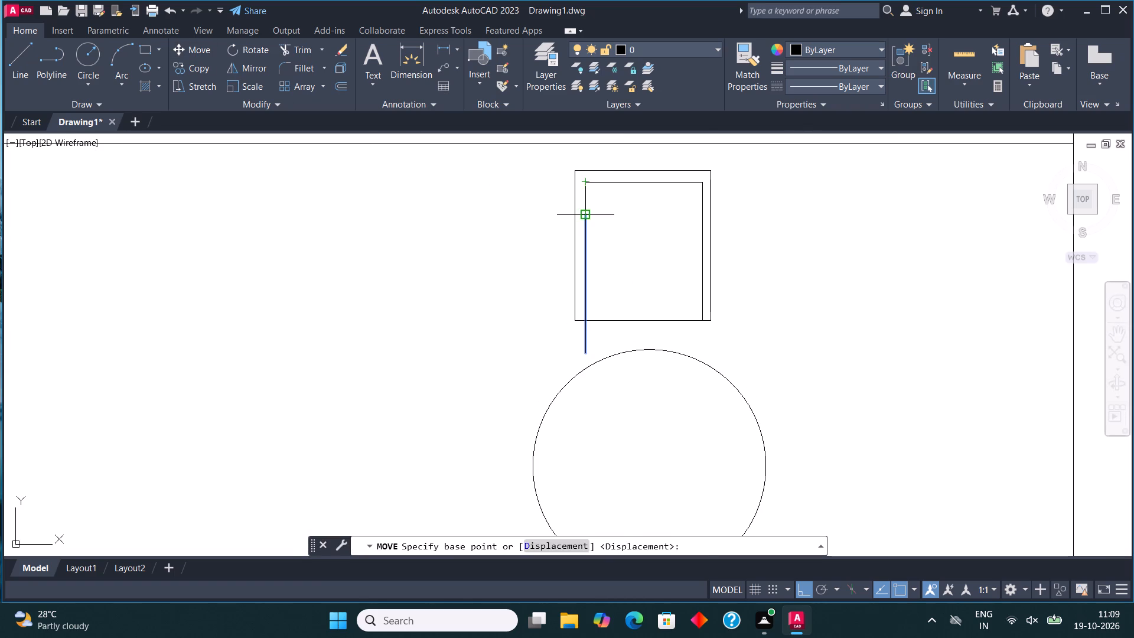
left_click(584, 219)
left_click(586, 189)
scroll(683, 331, "down", 2)
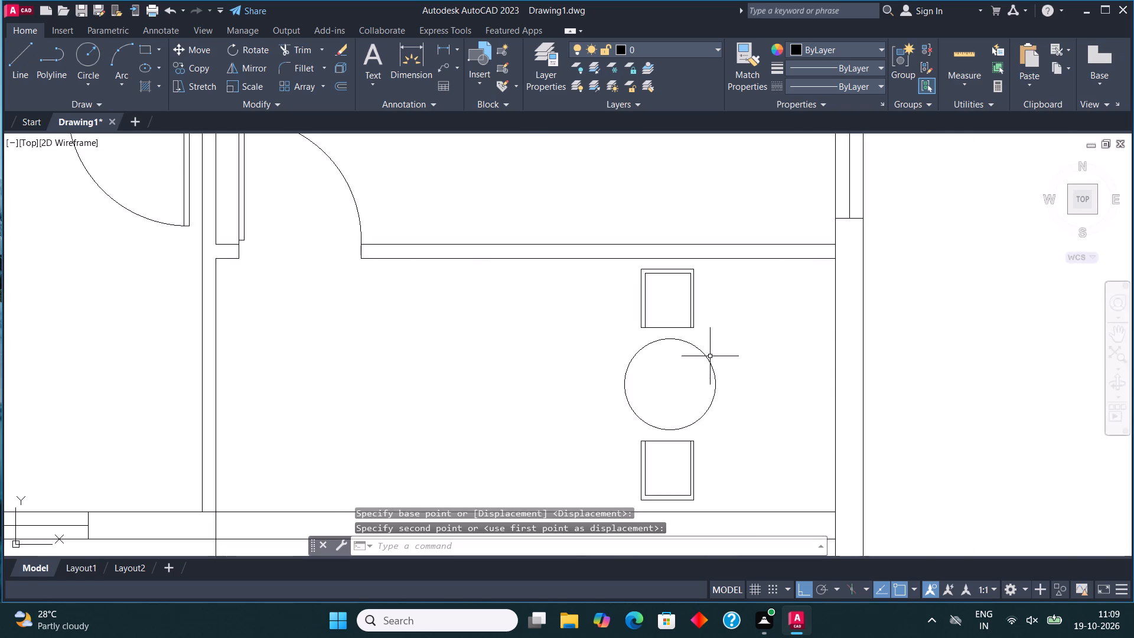
scroll(710, 356, "down", 1)
key("Escape")
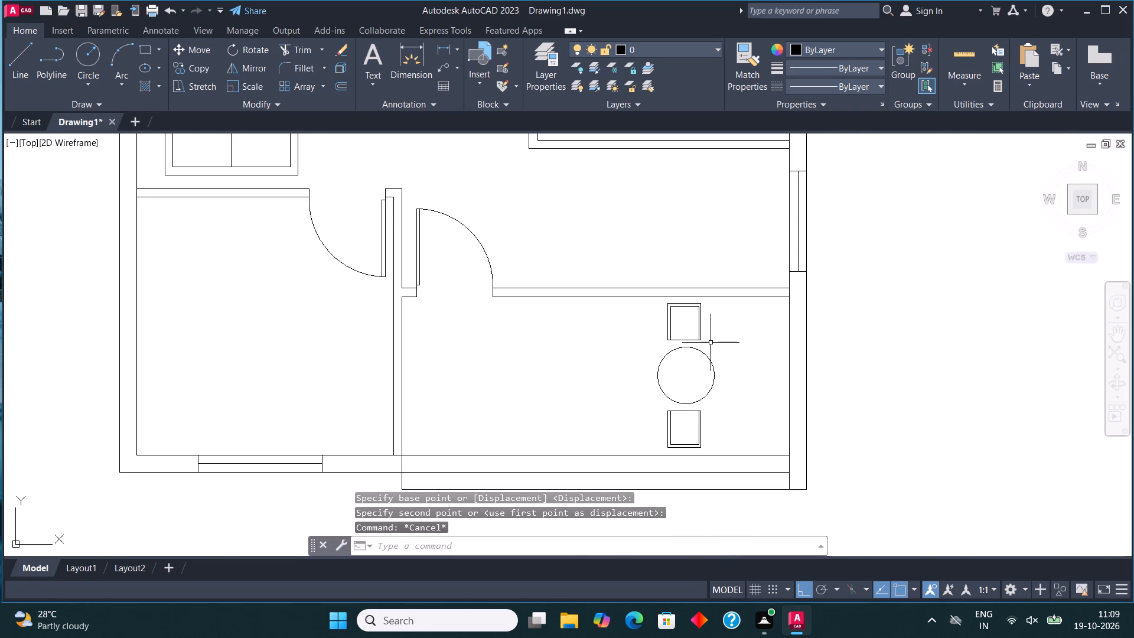
Copy the chair above the round table about 10'-10" to the right, into the empty space outside the plan's right wall.
scroll(696, 331, "up", 2)
left_click(715, 356)
left_click(589, 251)
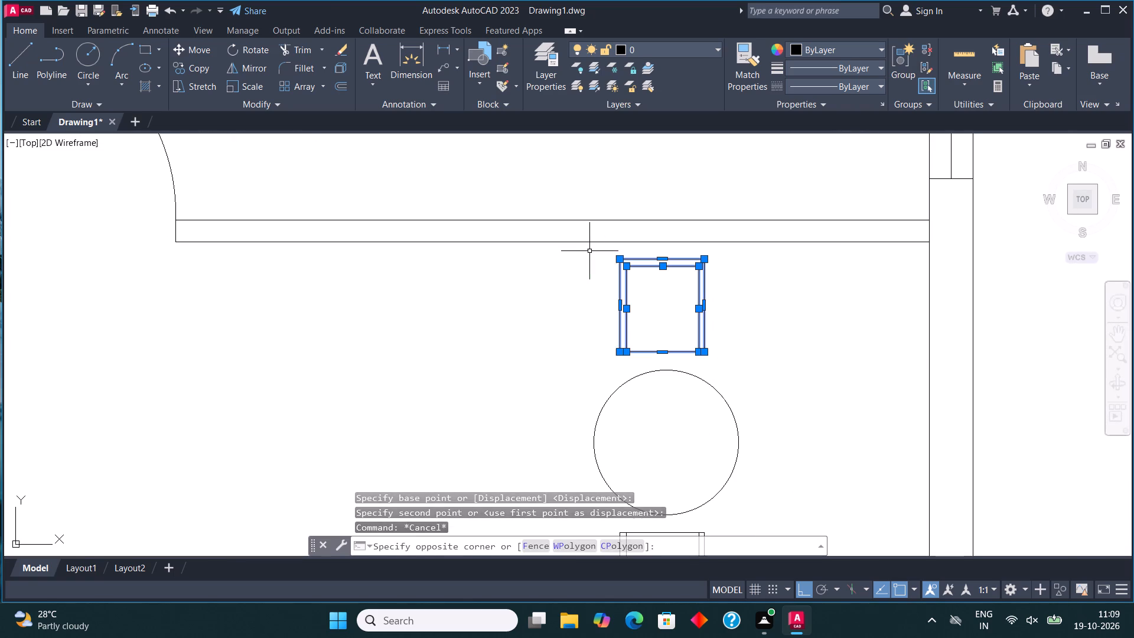
left_click(200, 71)
left_click(664, 313)
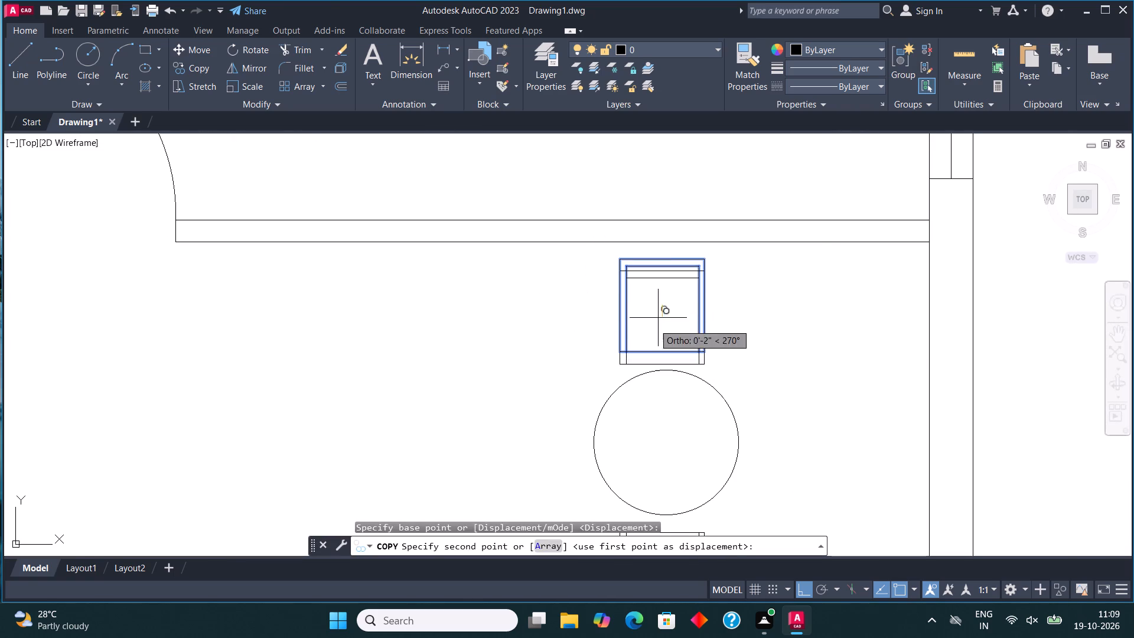
scroll(642, 331, "down", 2)
middle_click_drag(837, 329, 706, 330)
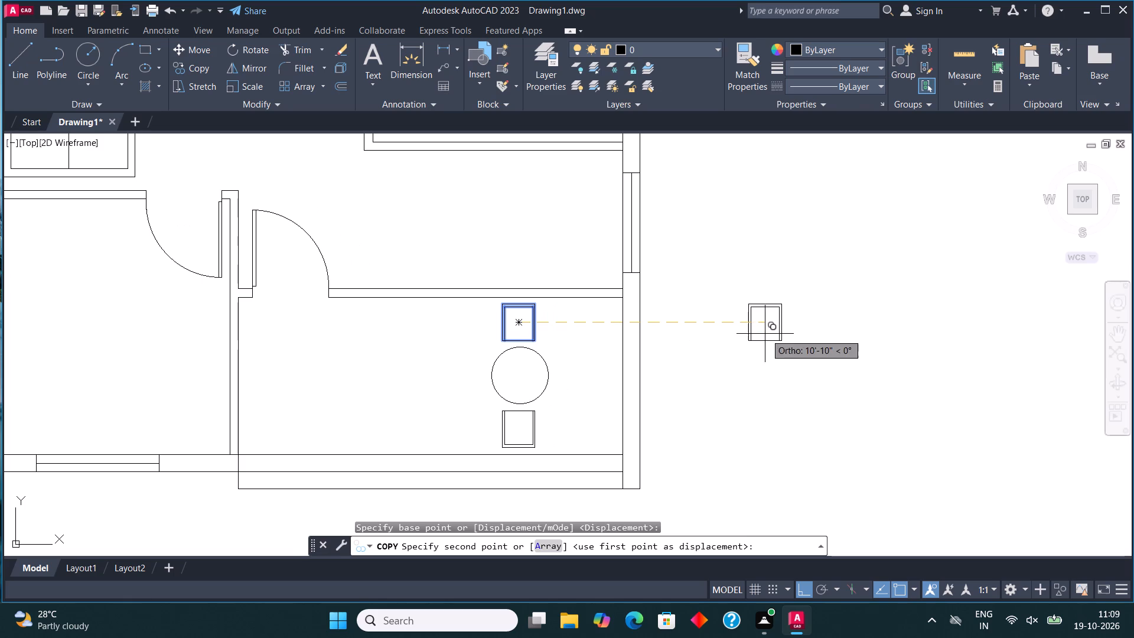
left_click(767, 335)
key("Escape")
Rotate the copied chair outside the plan by 270° so its open side faces left.
left_click(800, 365)
left_click(716, 242)
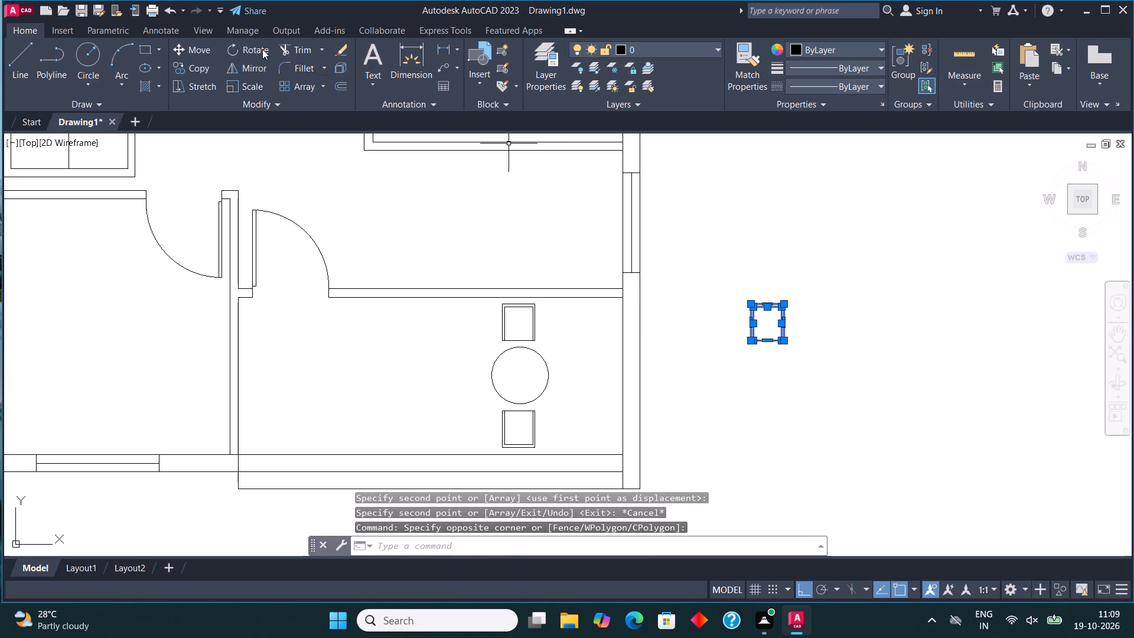
left_click(250, 50)
left_click(806, 317)
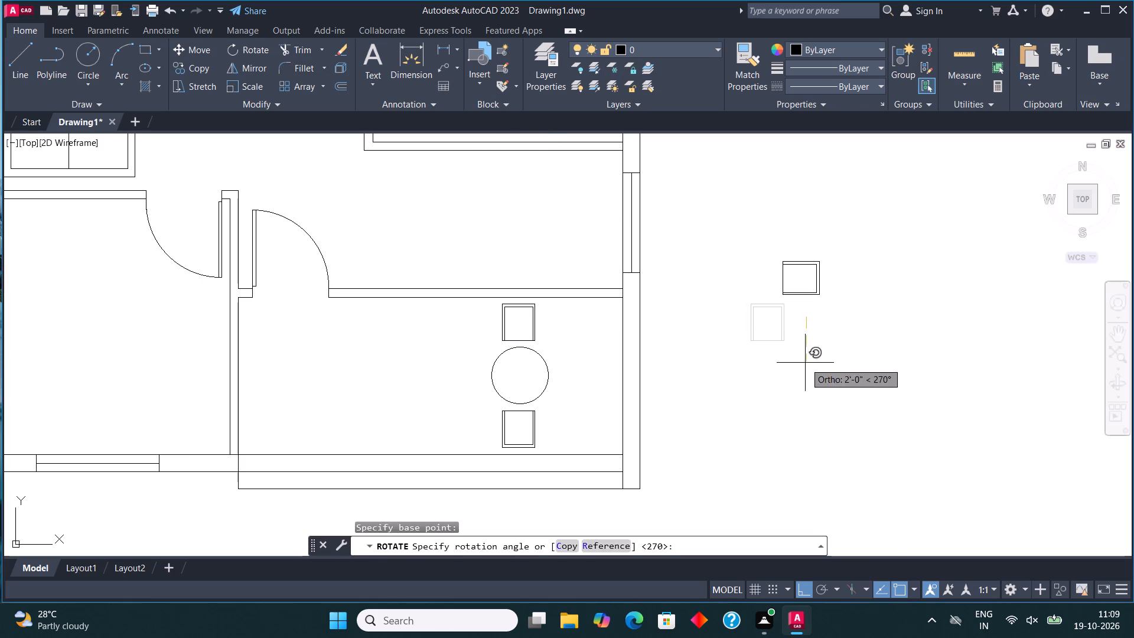
left_click(805, 363)
With Ortho off, move the rotated chair by its open side's midpoint to the right of the round table, level with its center.
left_click_drag(839, 332, 822, 297)
left_click(734, 214)
left_click(187, 49)
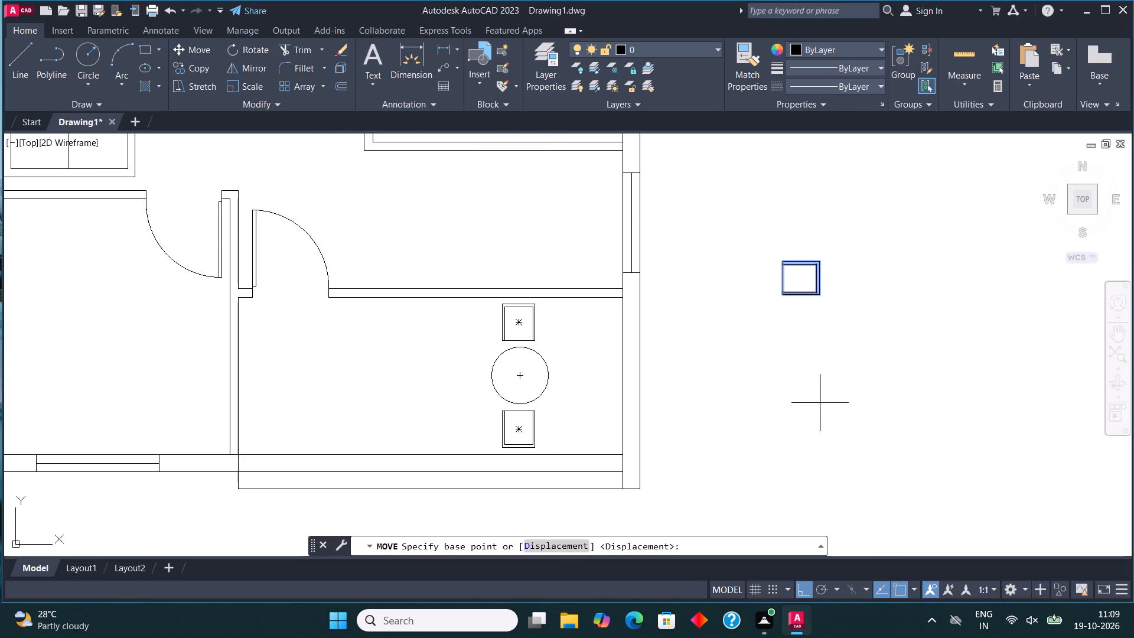
scroll(774, 297, "up", 2)
left_click(795, 246)
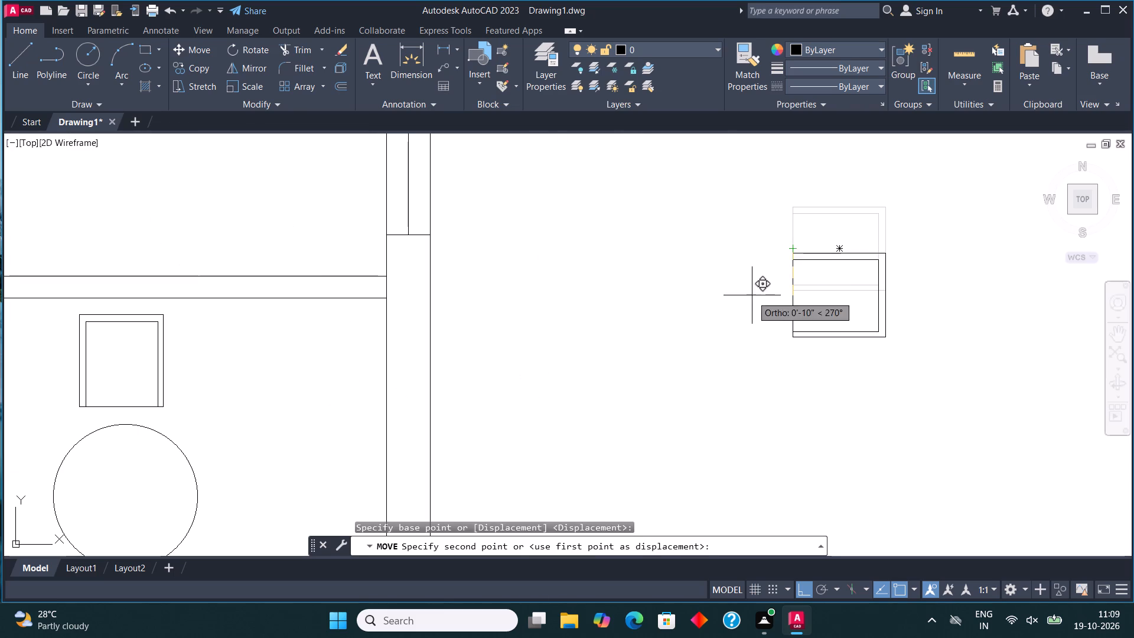
key("F8")
scroll(743, 312, "down", 2)
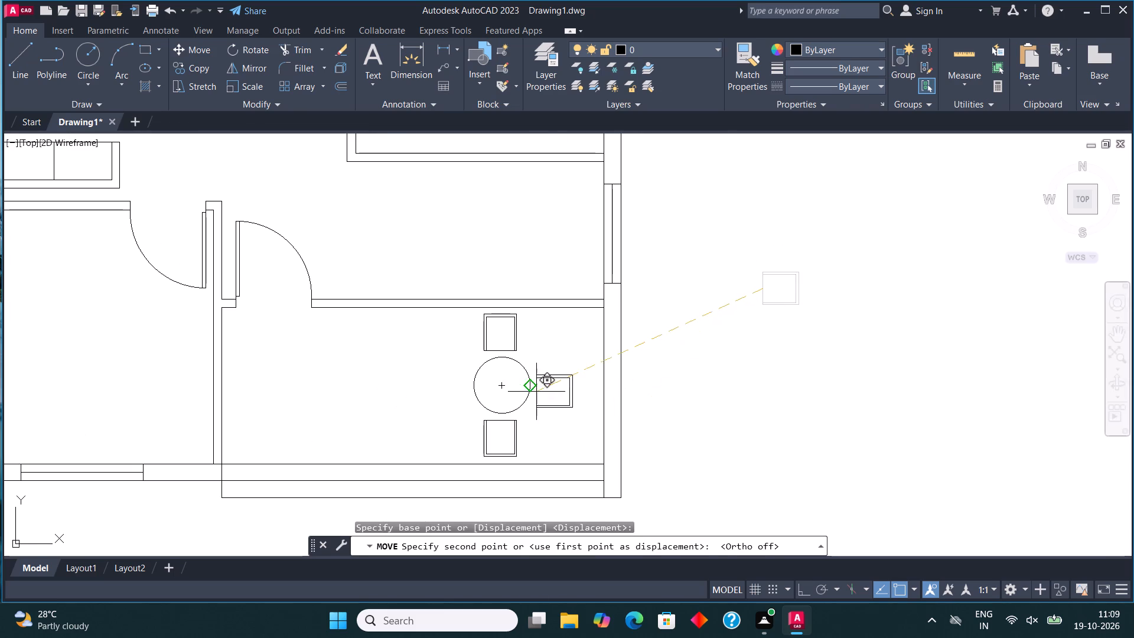
scroll(529, 382, "up", 2)
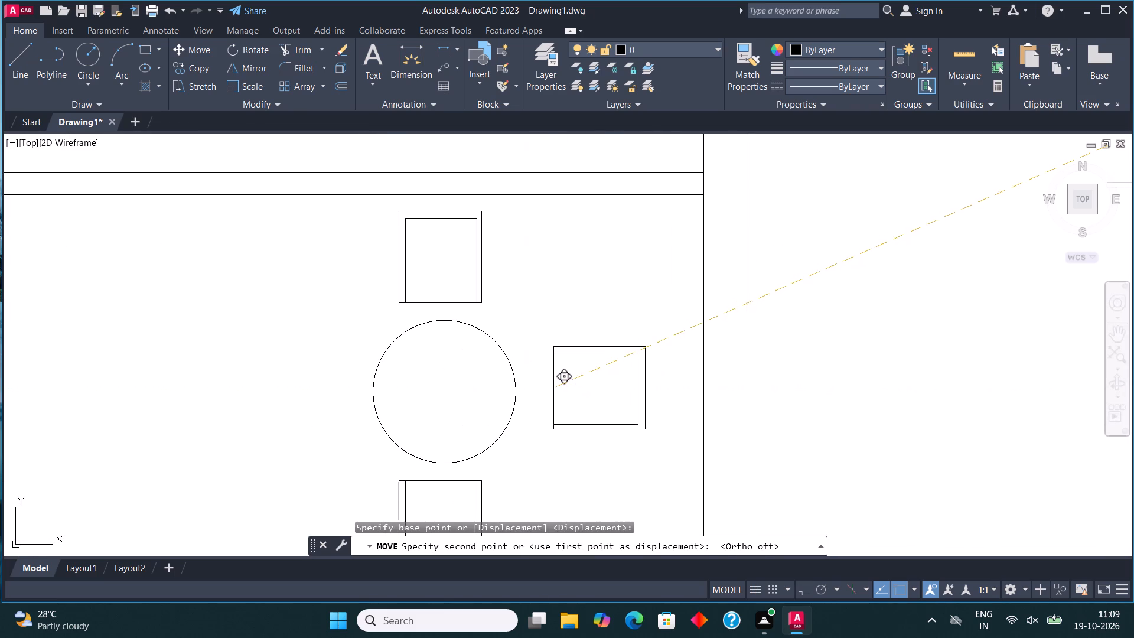
left_click(553, 388)
Move the right-hand chair slightly left, closer to the round table.
scroll(669, 365, "down", 1)
scroll(619, 327, "up", 1)
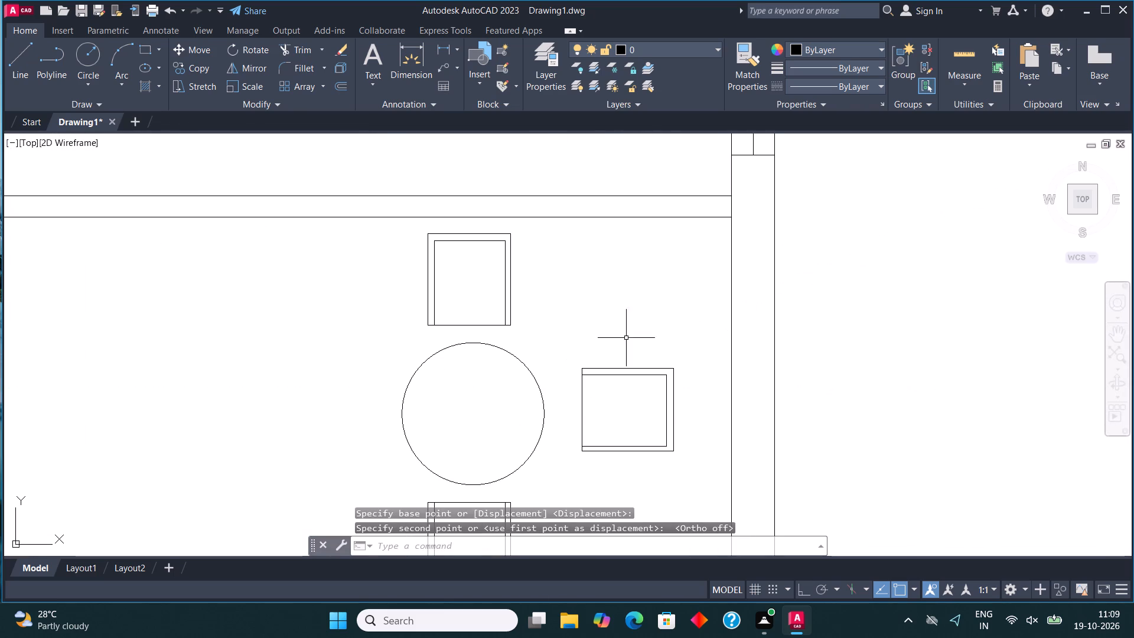
scroll(638, 377, "down", 2)
scroll(666, 416, "up", 1)
left_click(653, 416)
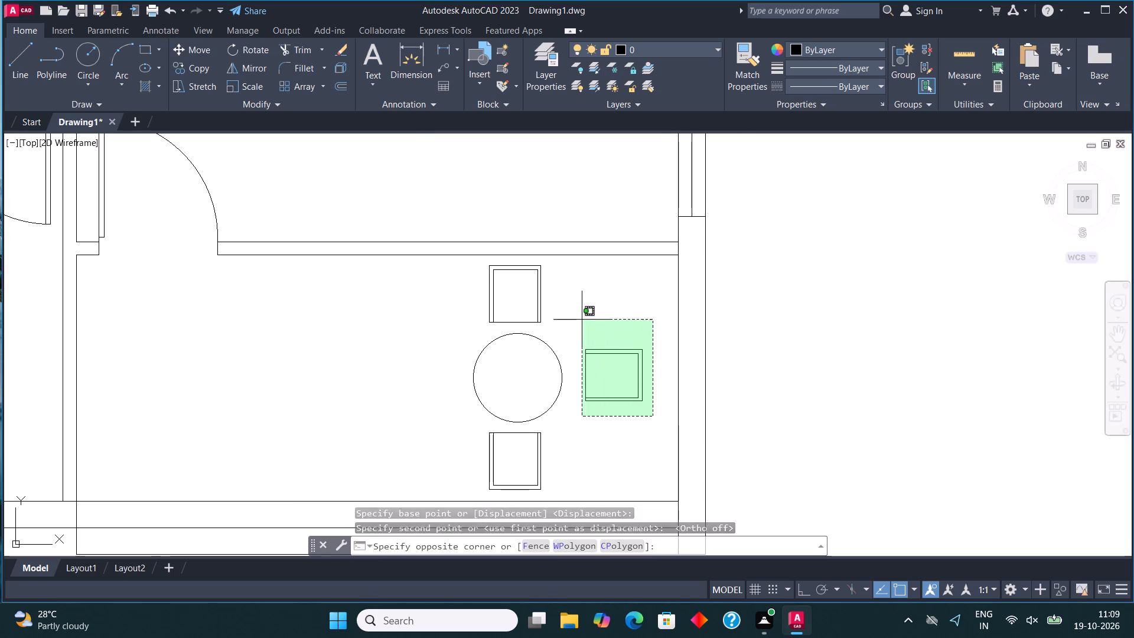
left_click(575, 315)
left_click(187, 51)
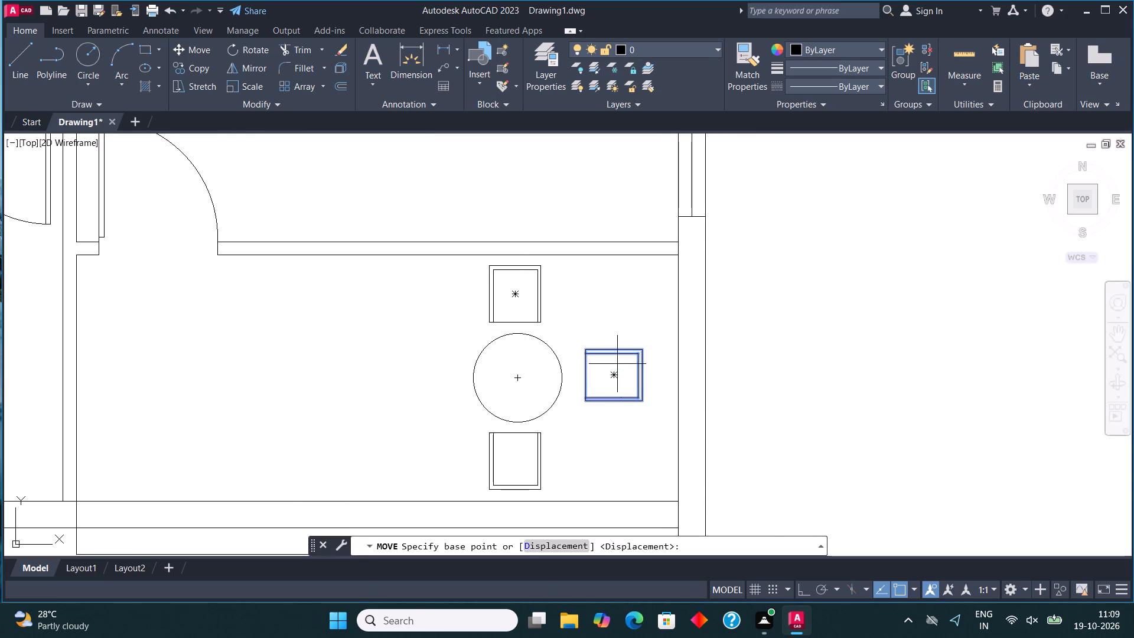
scroll(614, 361, "up", 2)
left_click(610, 398)
left_click(592, 398)
key("Escape")
scroll(651, 360, "down", 2)
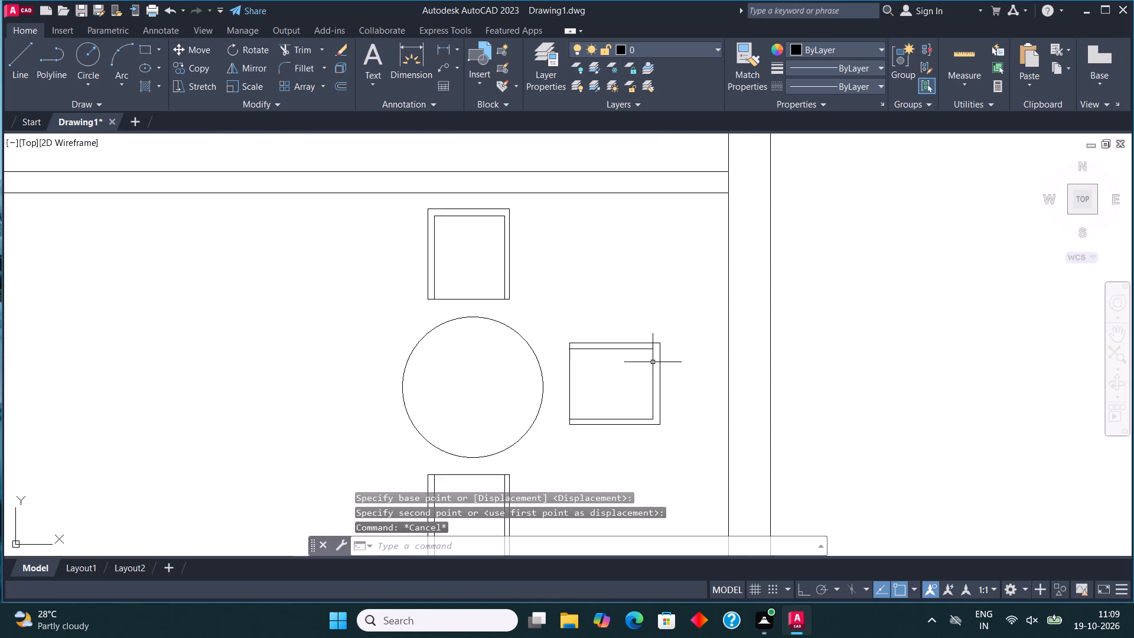
With Ortho on, mirror the right-hand chair about a vertical line through the round table's center, keeping the original chair.
left_click(669, 402)
left_click(626, 337)
left_click(637, 418)
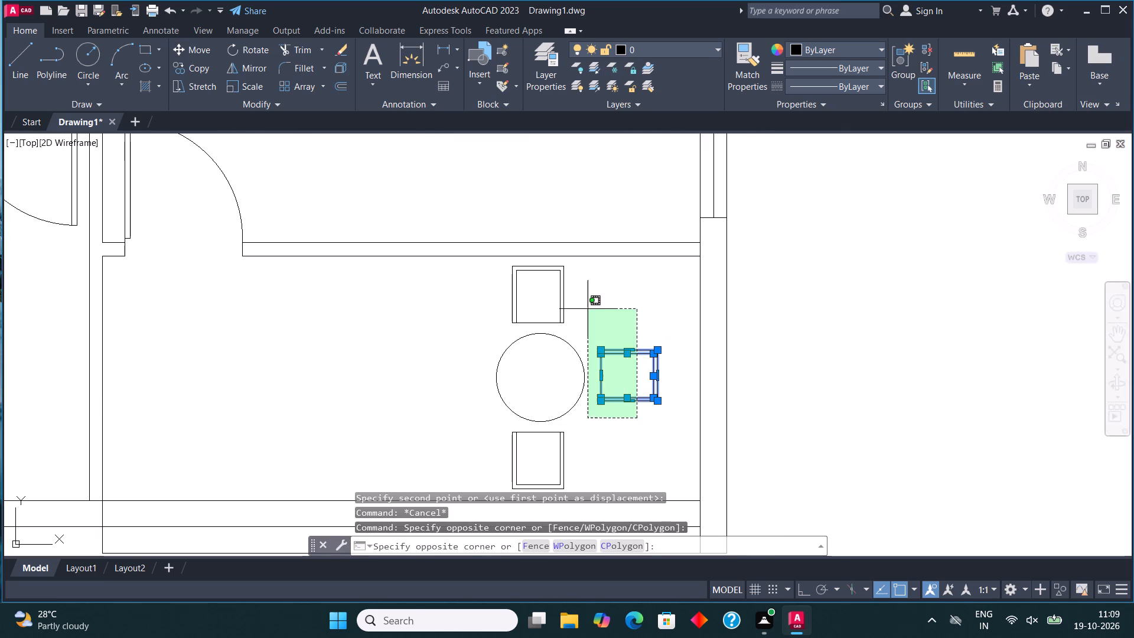
left_click(598, 326)
left_click_drag(245, 70, 245, 59)
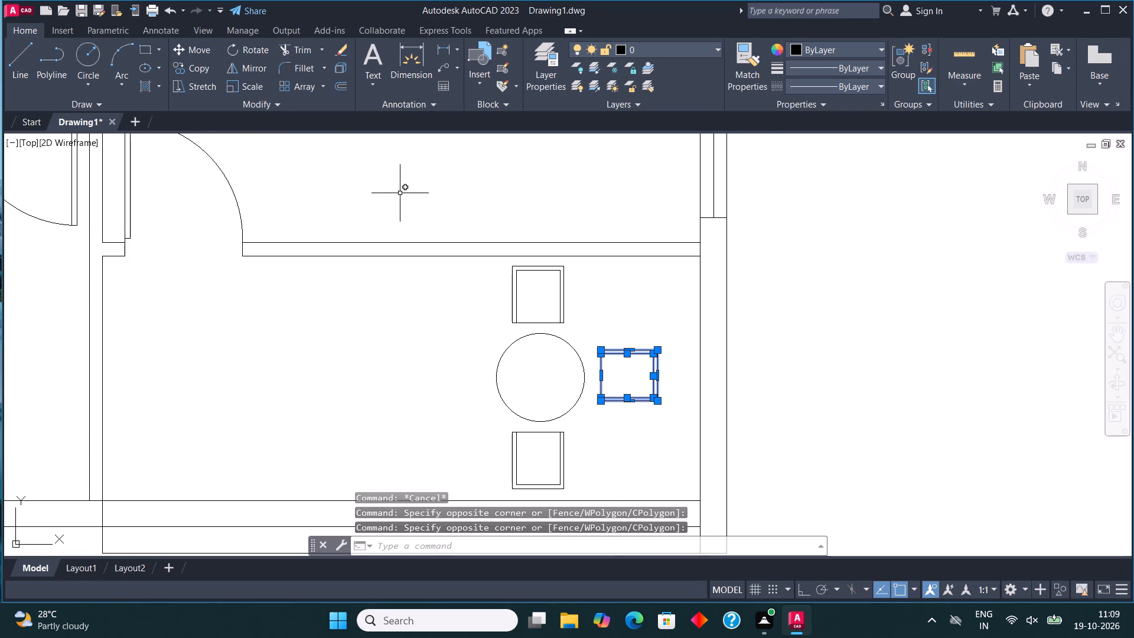
left_click(254, 69)
left_click(542, 380)
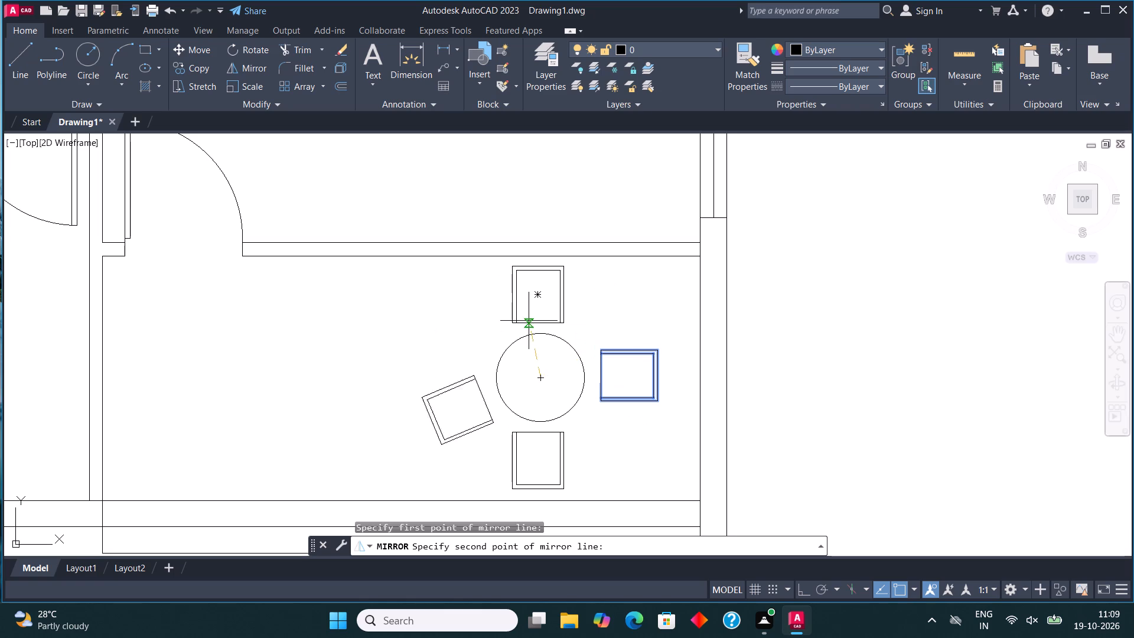
key("F8")
left_click(474, 297)
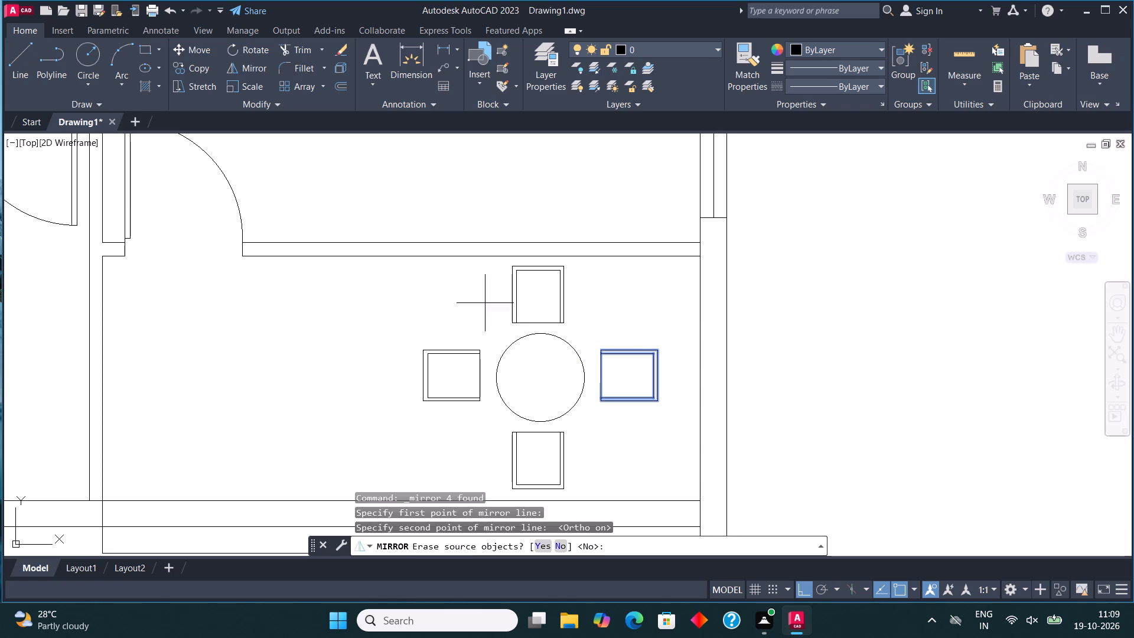
left_click(562, 542)
scroll(621, 363, "down", 2)
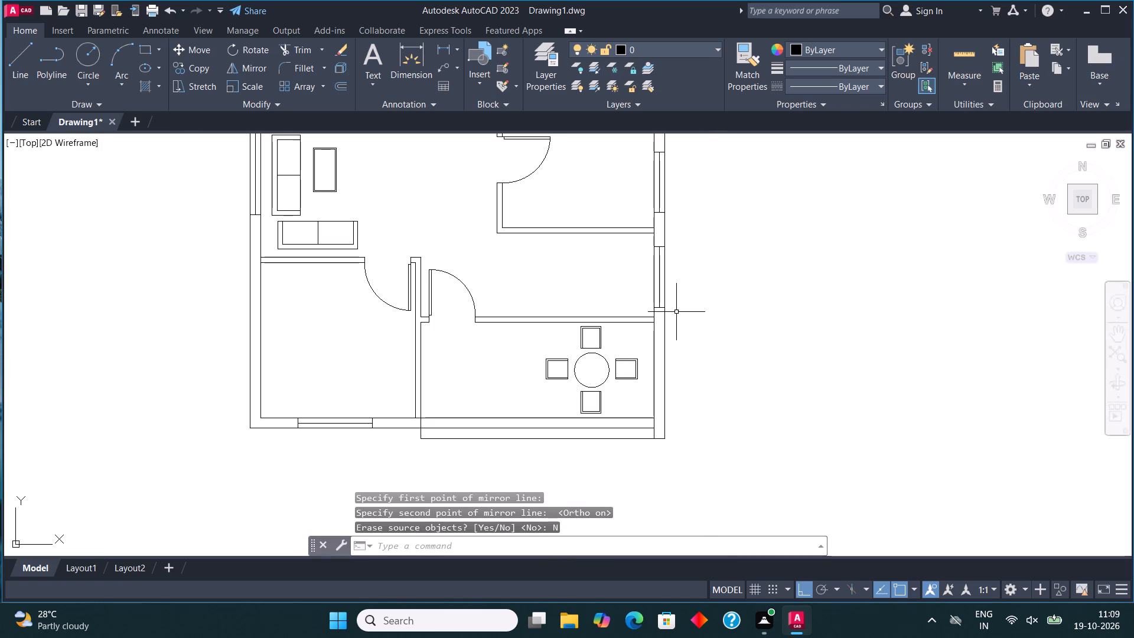
Scale the round table and its four chairs down to about two-thirds of their size, based on the table's center.
scroll(559, 376, "up", 2)
left_click(663, 473)
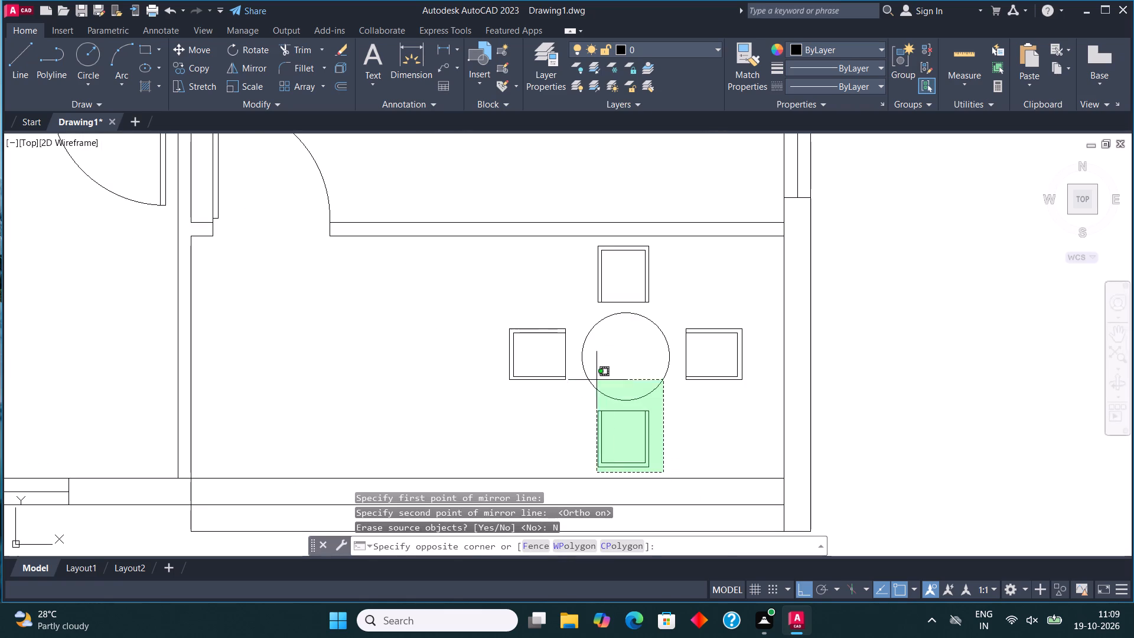
left_click(486, 285)
left_click(757, 412)
left_click(627, 292)
scroll(602, 323, "down", 1)
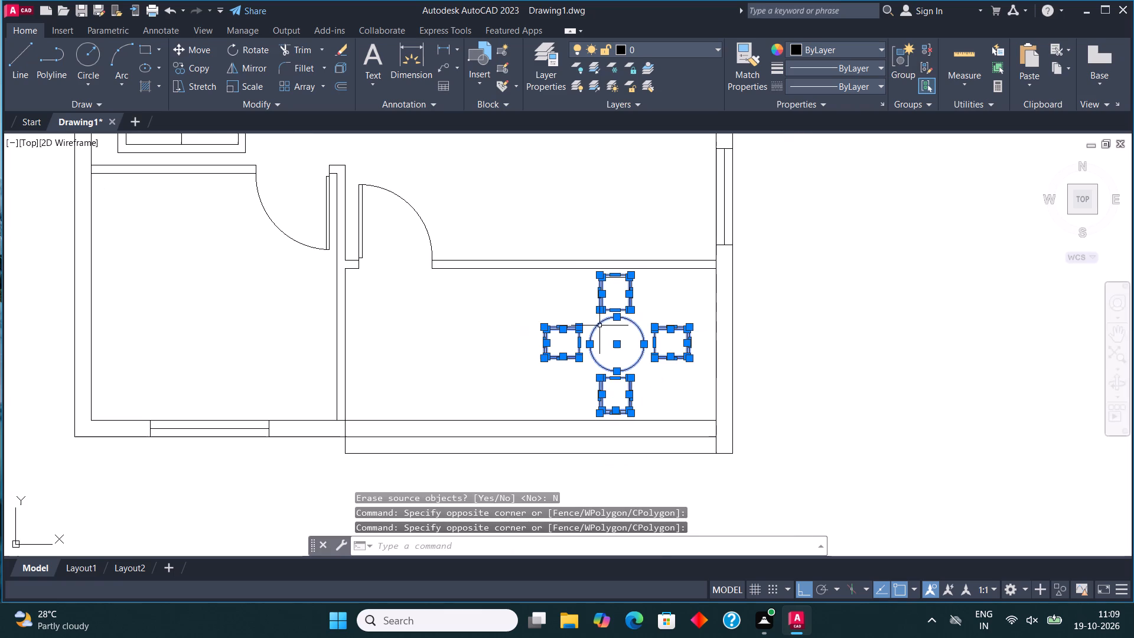
left_click(255, 80)
scroll(647, 341, "up", 1)
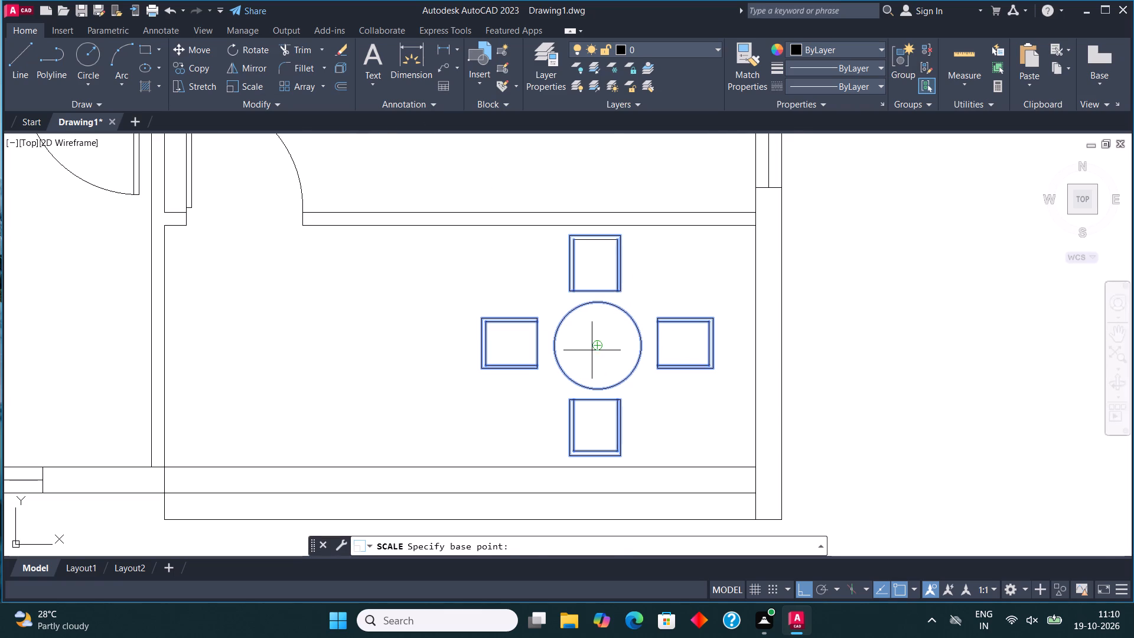
left_click(598, 349)
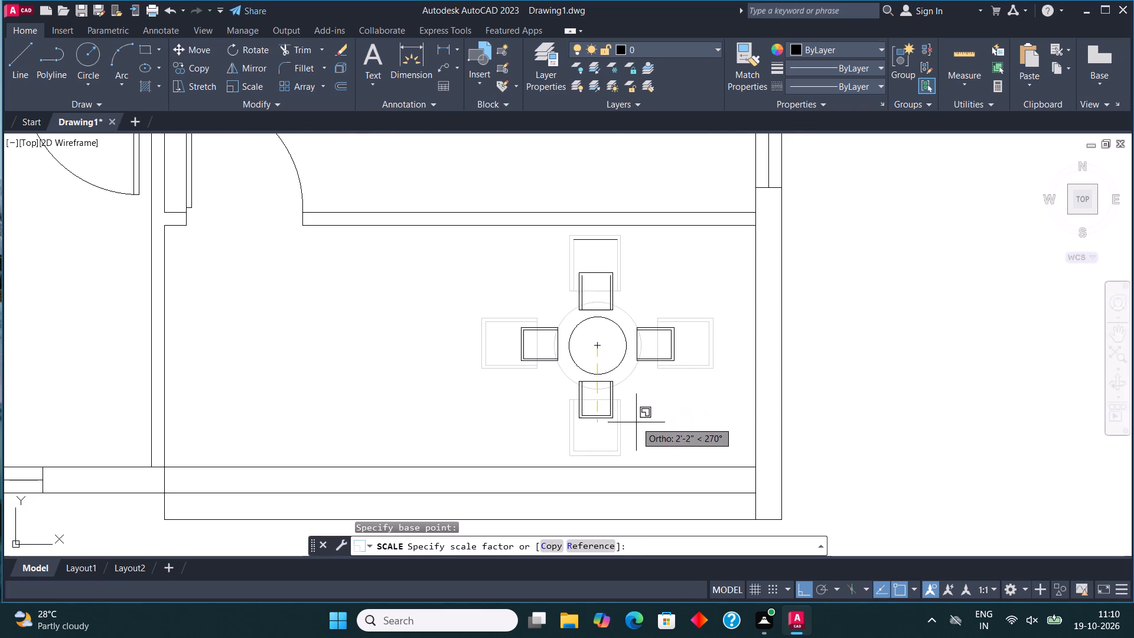
left_click(636, 422)
Delete the stray horizontal line left above the upper chair, just below the room's top wall.
scroll(727, 304, "down", 2)
scroll(709, 282, "up", 3)
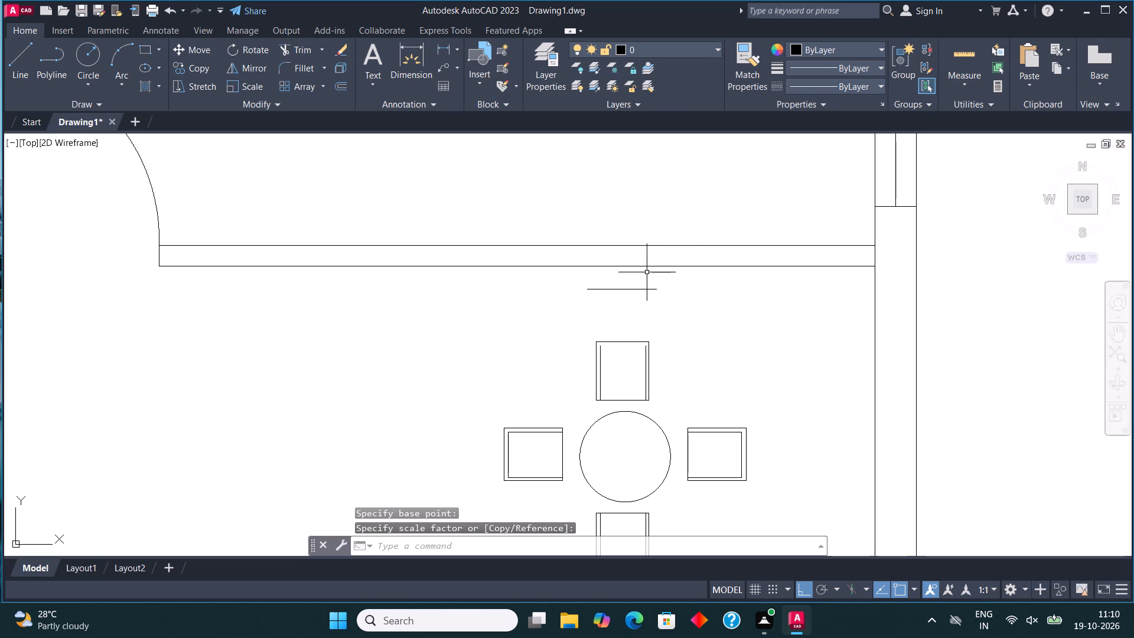
left_click_drag(633, 276, 632, 285)
left_click(628, 301)
key("Delete")
Draw a horizontal line joining the top ends of the upper chair's two inner side lines.
scroll(643, 357, "up", 2)
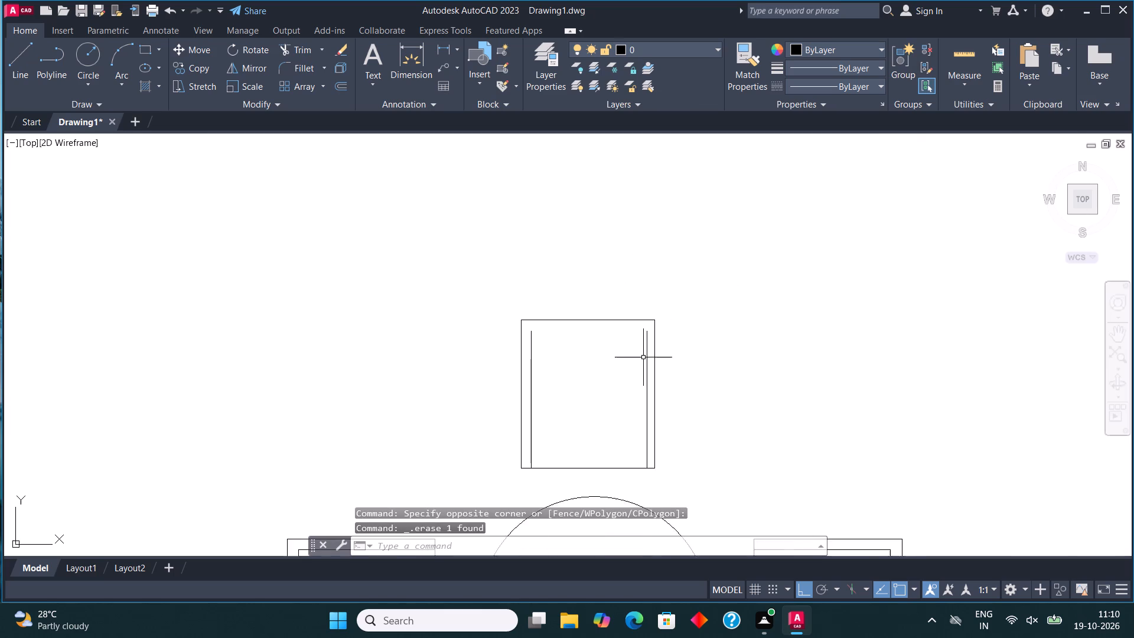
scroll(643, 357, "up", 1)
left_click(29, 61)
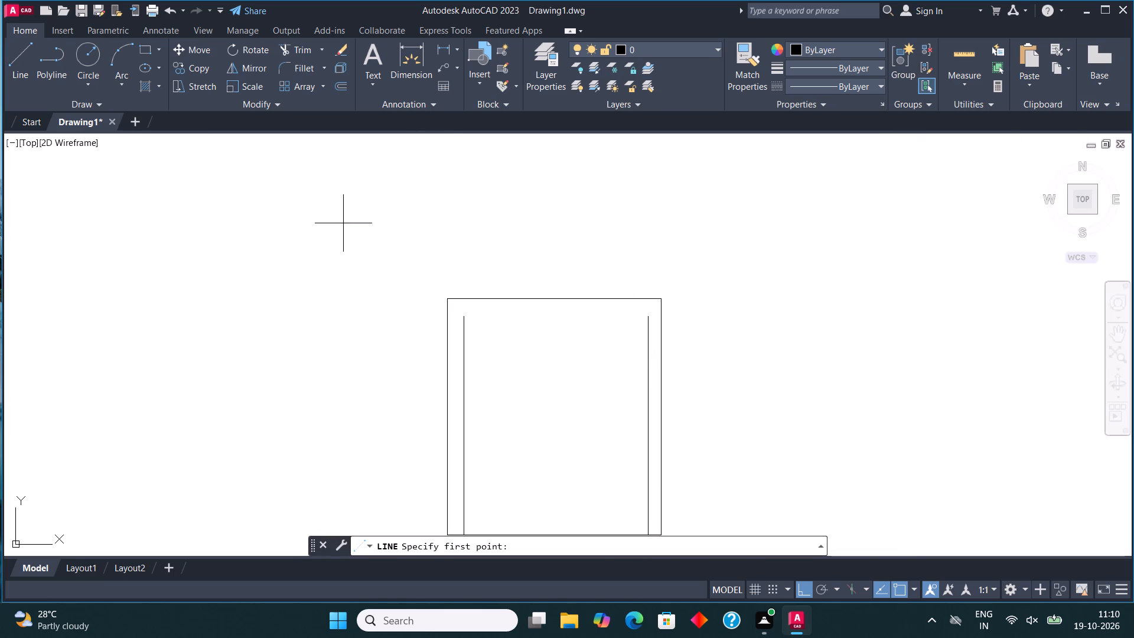
left_click(468, 321)
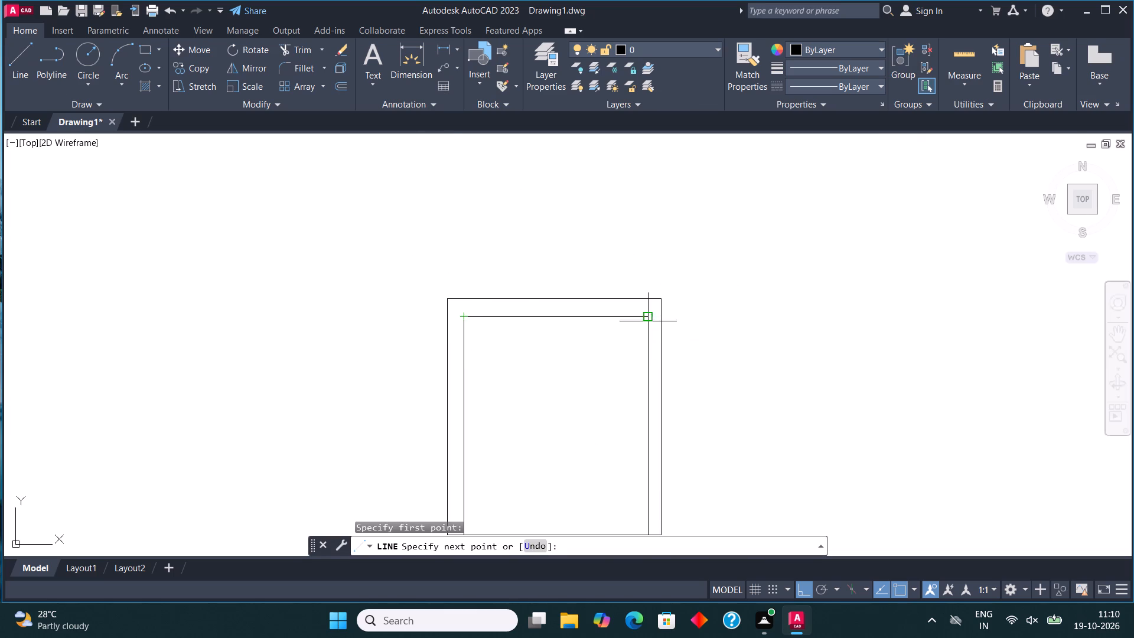
left_click(648, 320)
key("Escape")
scroll(522, 274, "down", 2)
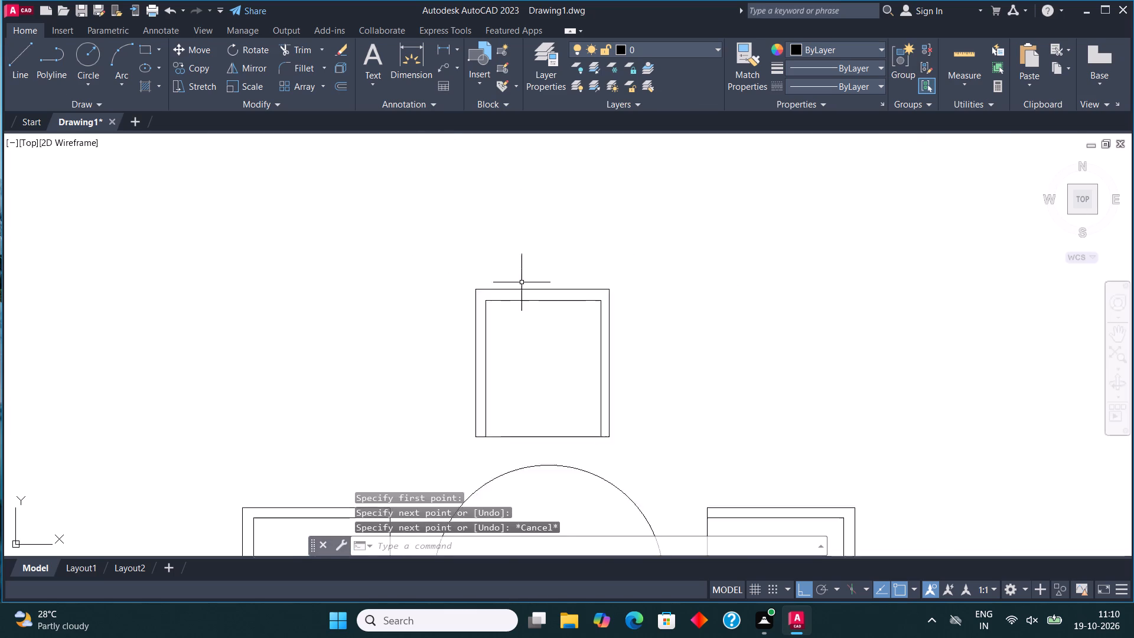
Copy the upper-left bedroom's bed with both bedside tables to the empty space left of the plan.
scroll(522, 284, "down", 5)
middle_click_drag(444, 203, 511, 509)
scroll(481, 425, "up", 2)
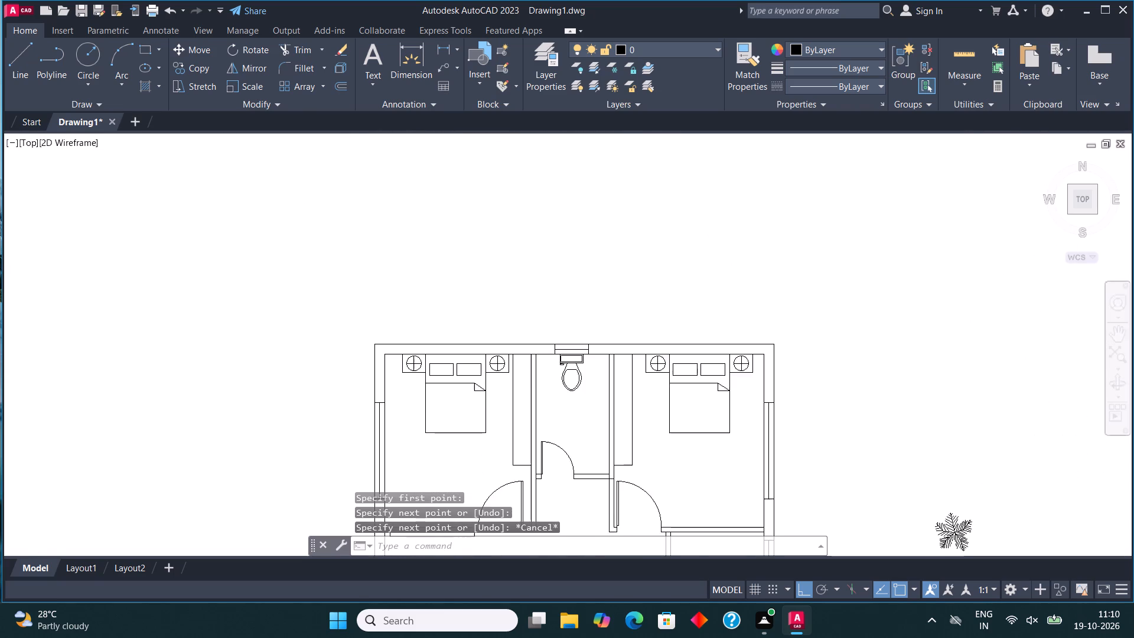
left_click_drag(492, 450, 486, 438)
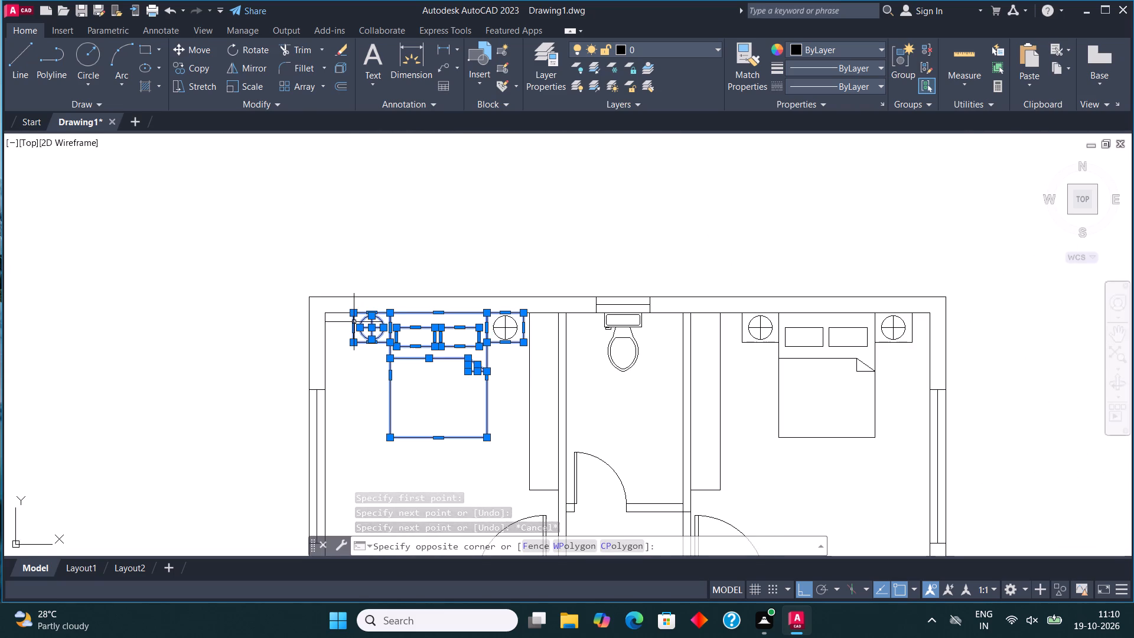
left_click(354, 322)
left_click(512, 363)
left_click(498, 318)
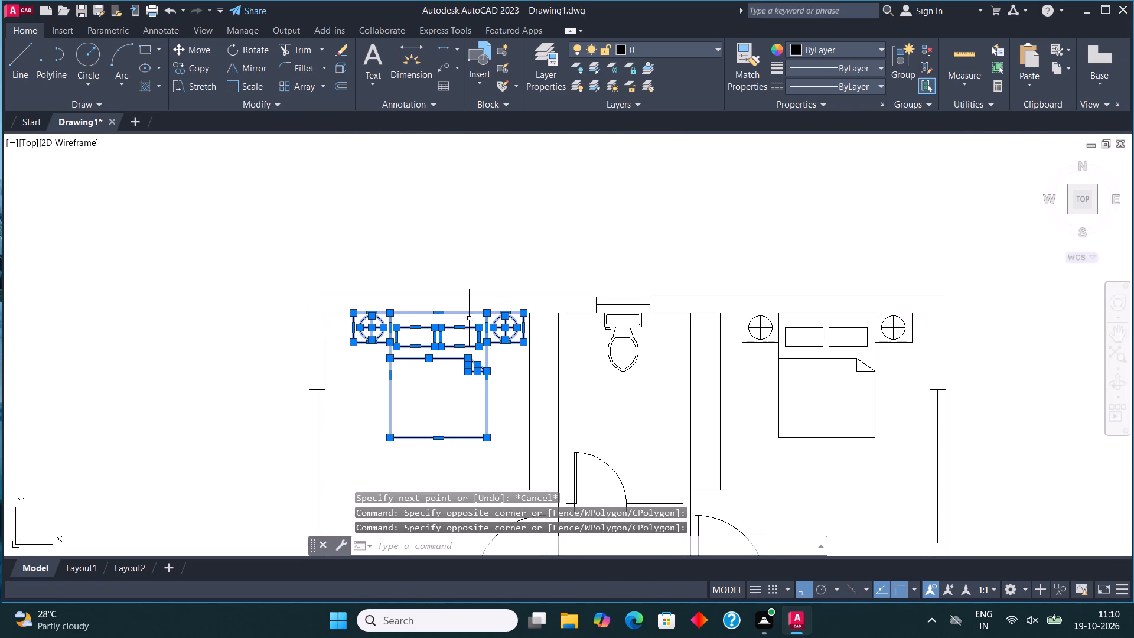
left_click(196, 64)
left_click(451, 381)
scroll(489, 380, "down", 2)
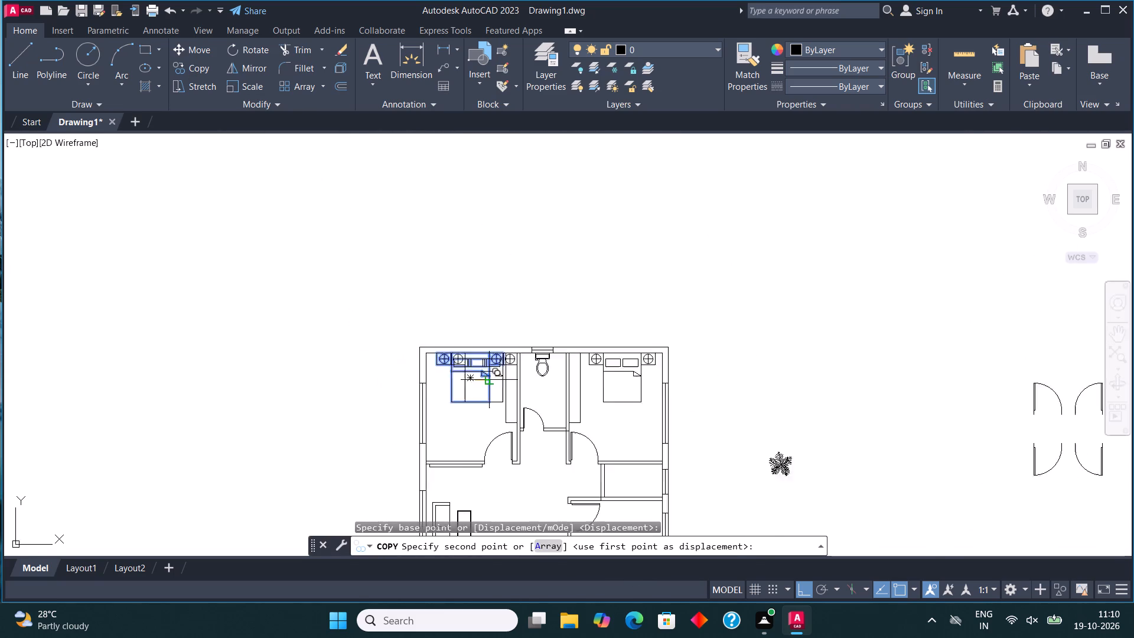
scroll(490, 380, "down", 2)
left_click(373, 364)
key("Escape")
Rotate the copied bed and bedside tables outside the plan by 90° so the headboard faces left.
left_click_drag(395, 419, 396, 390)
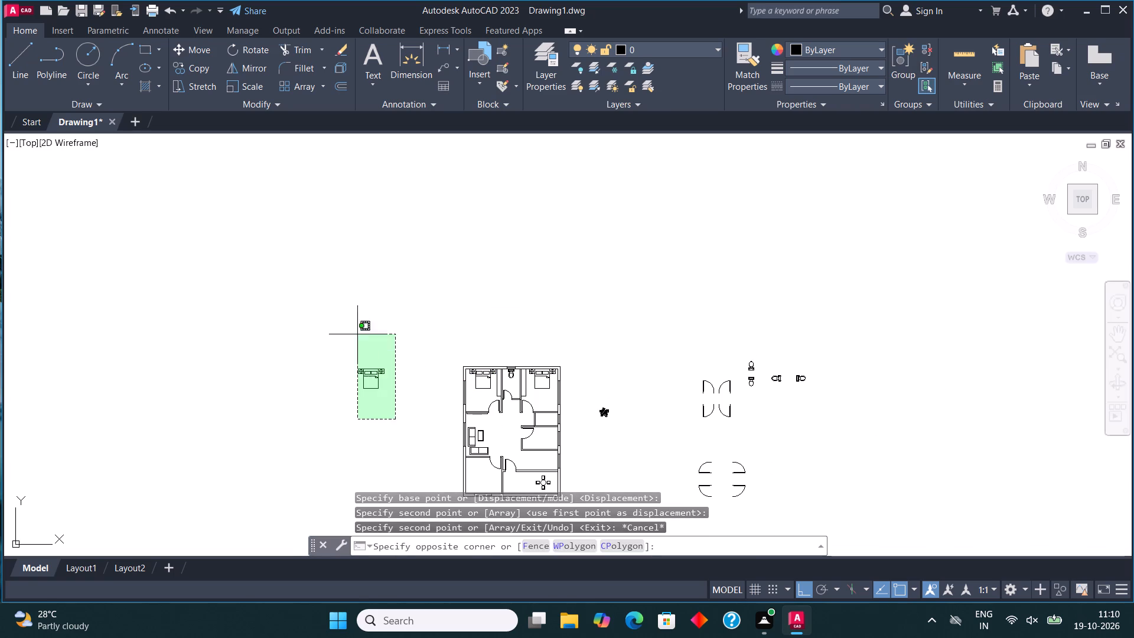
left_click(338, 324)
left_click(262, 45)
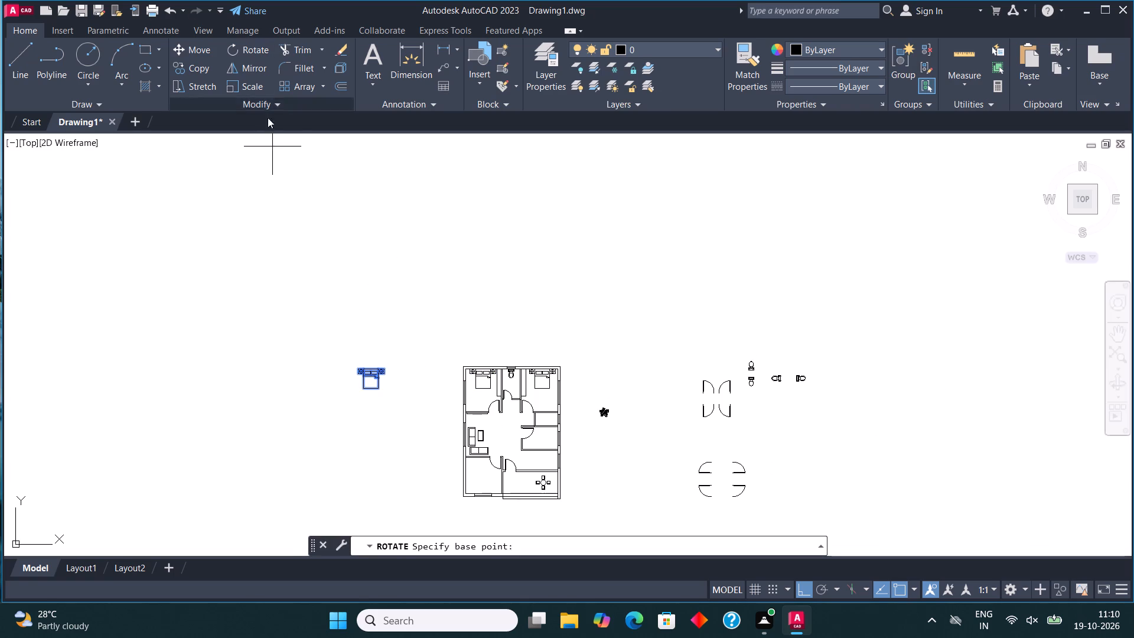
left_click(335, 381)
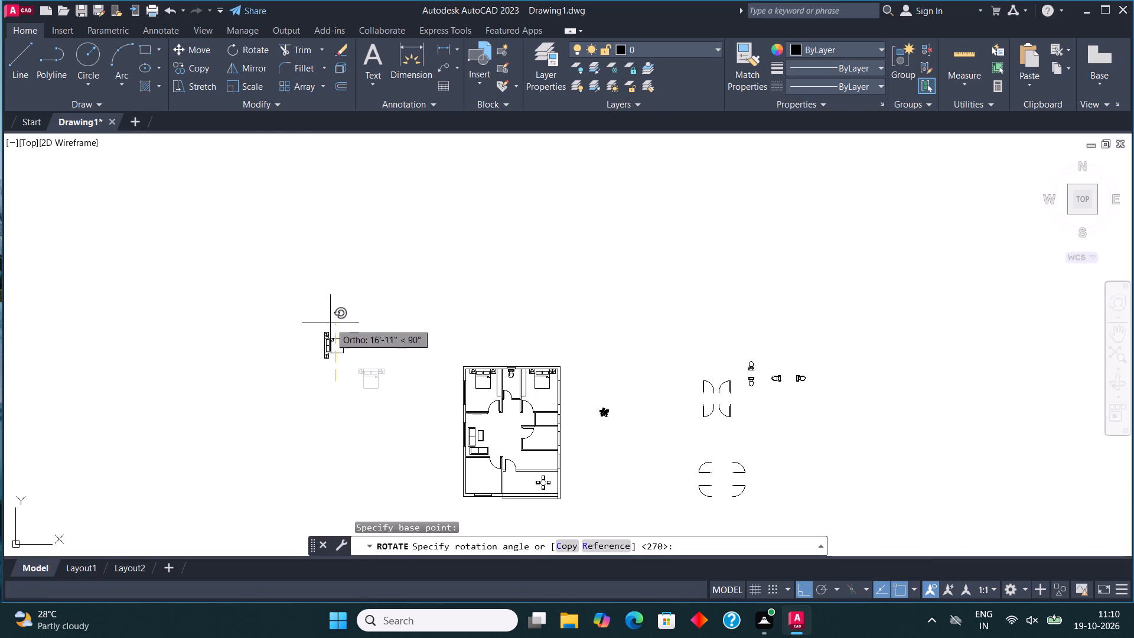
left_click(330, 289)
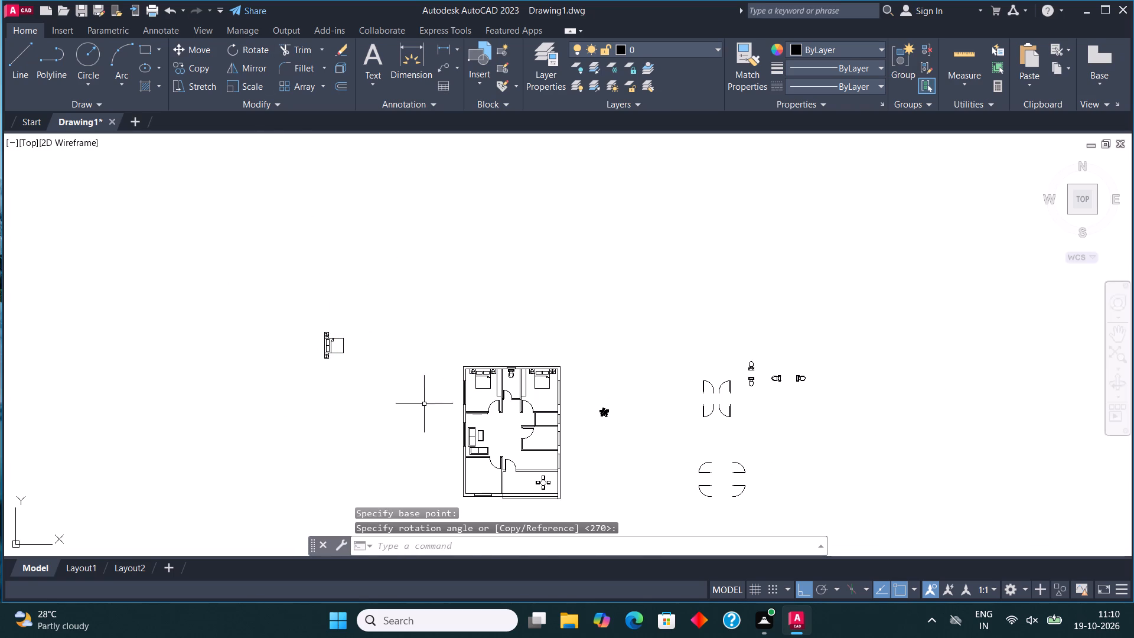
Move the rotated bed with its bedside tables into the lower-left bedroom, with the headboard's midpoint against the left exterior wall's inner face.
left_click_drag(357, 388, 353, 377)
left_click(208, 256)
left_click(194, 50)
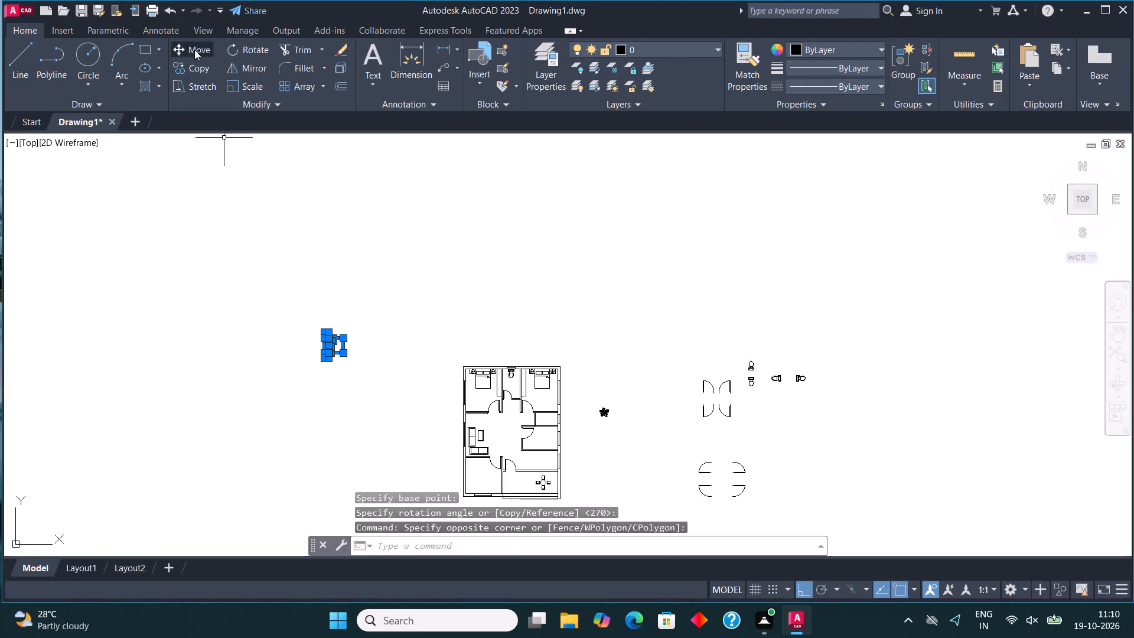
scroll(325, 335, "up", 5)
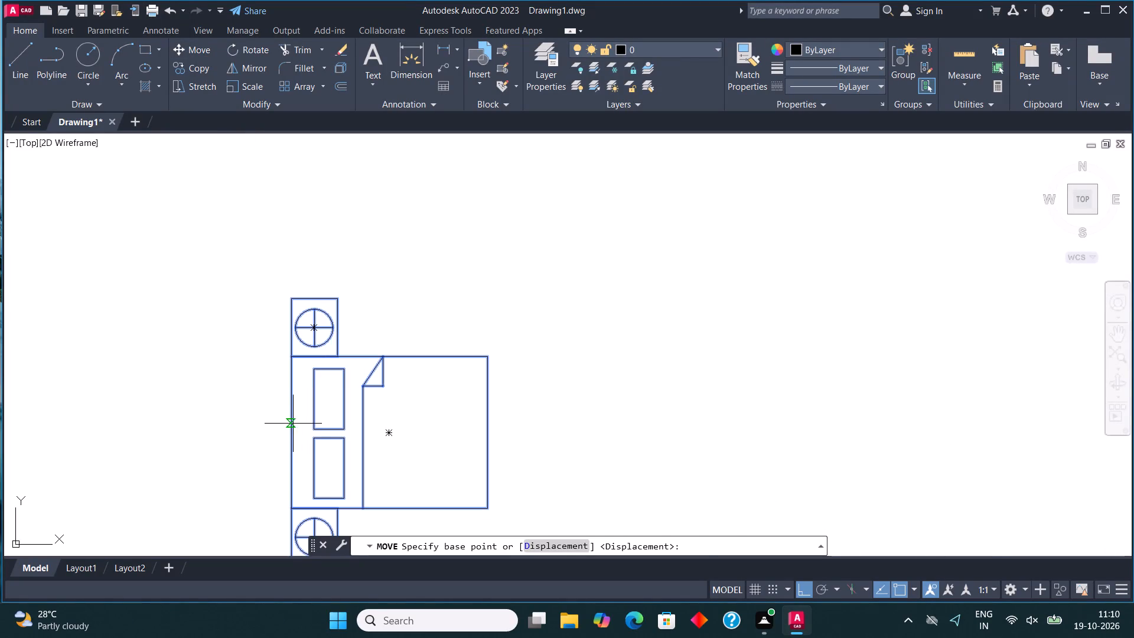
left_click(288, 421)
key("F8")
scroll(462, 259, "down", 2)
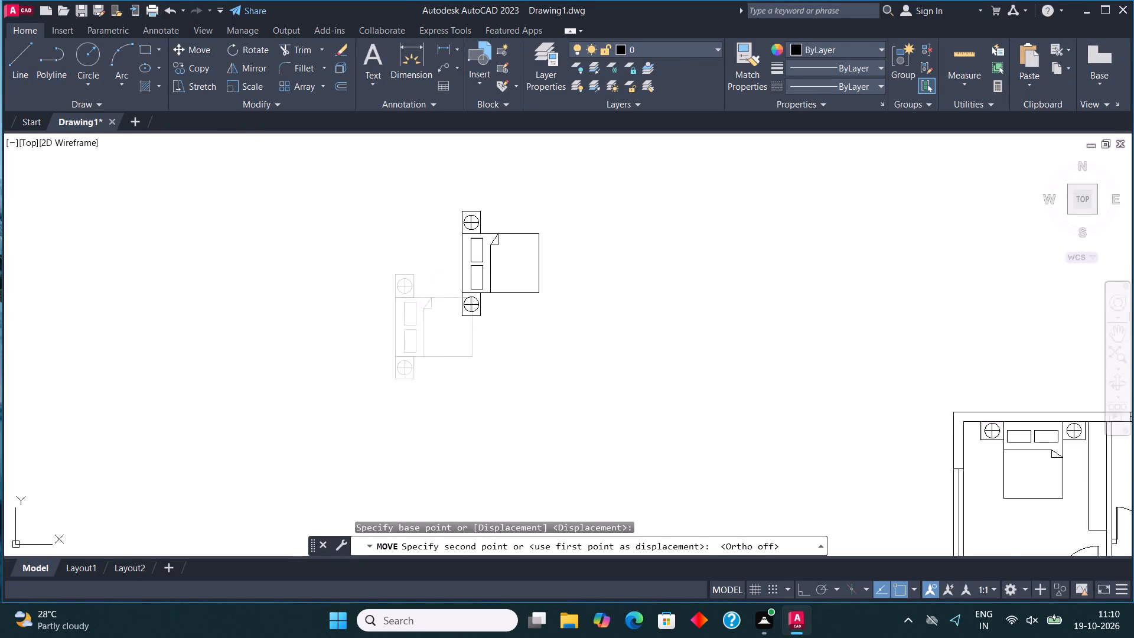
scroll(462, 259, "down", 2)
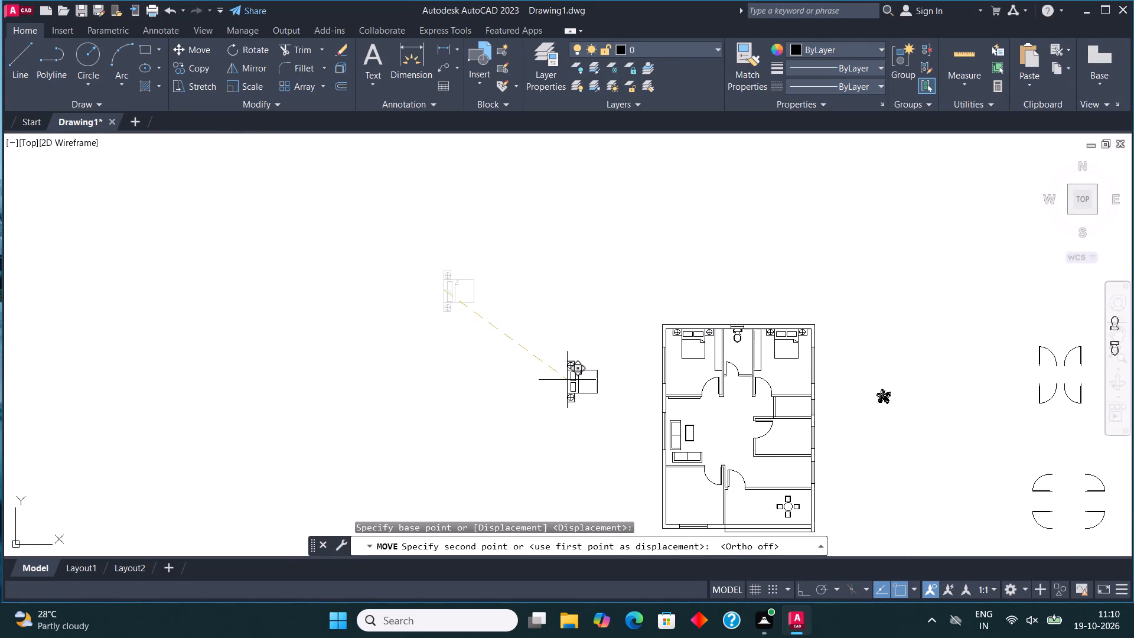
middle_click_drag(542, 291, 517, 248)
scroll(650, 448, "up", 3)
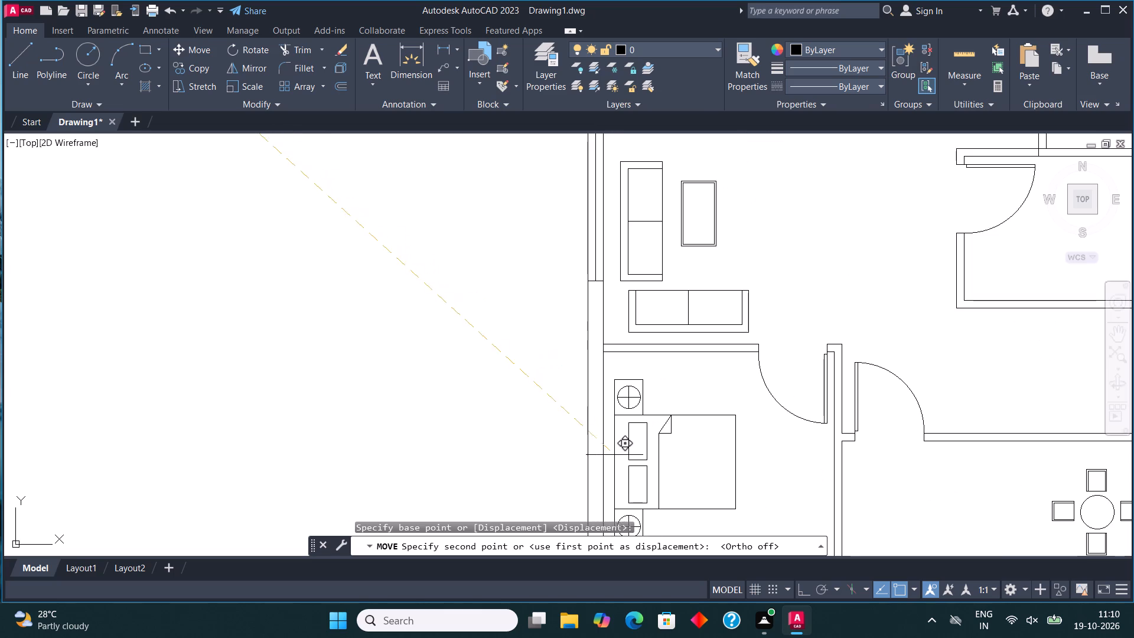
left_click(604, 464)
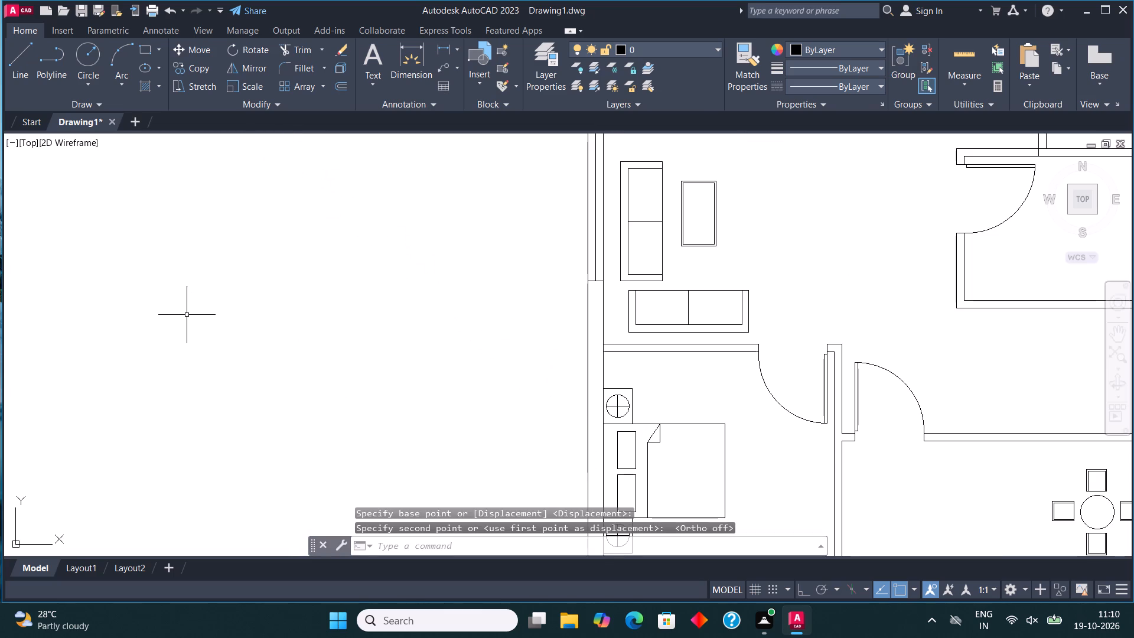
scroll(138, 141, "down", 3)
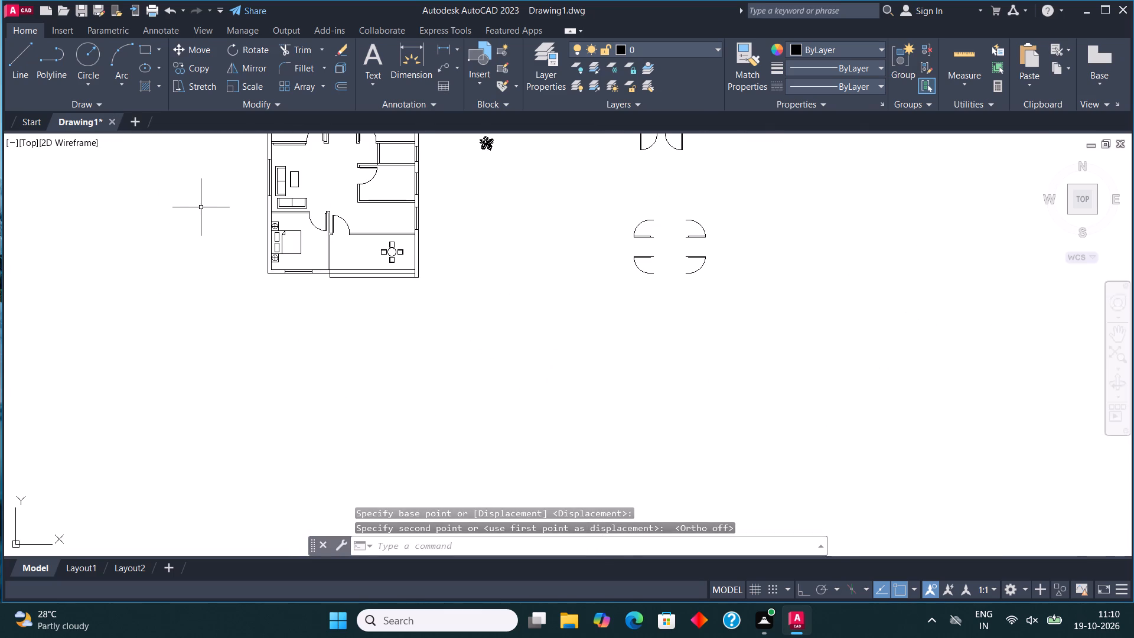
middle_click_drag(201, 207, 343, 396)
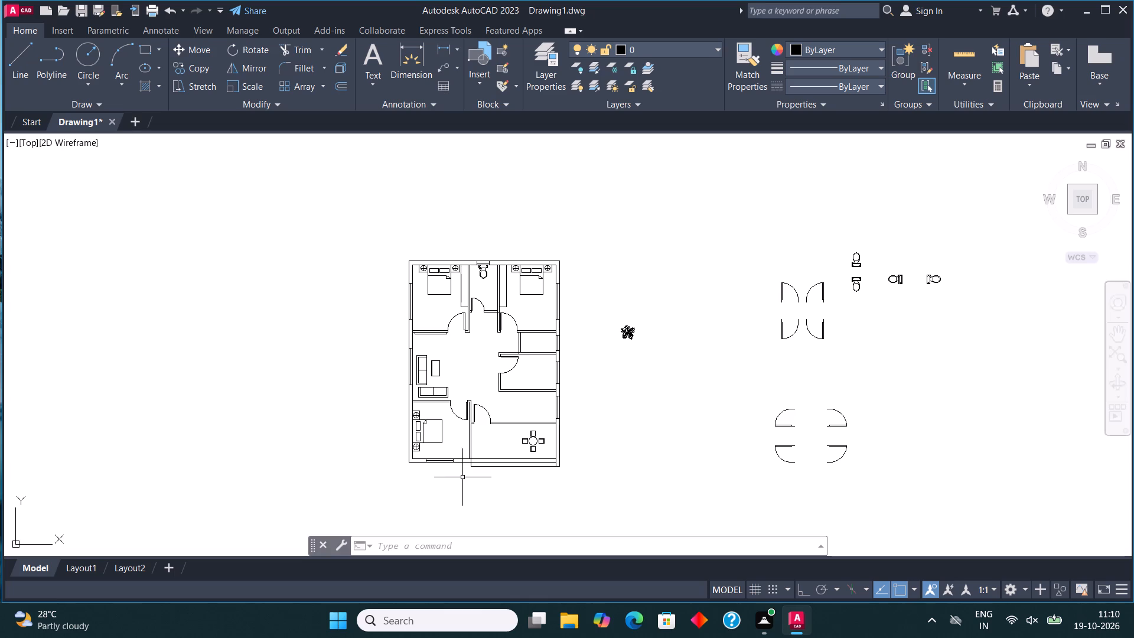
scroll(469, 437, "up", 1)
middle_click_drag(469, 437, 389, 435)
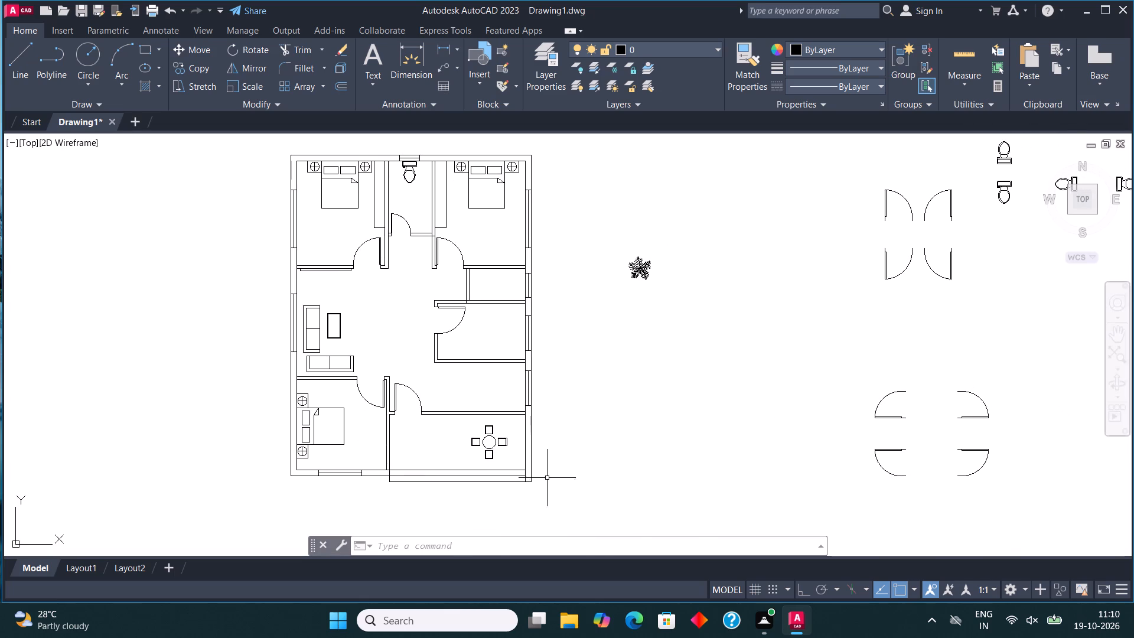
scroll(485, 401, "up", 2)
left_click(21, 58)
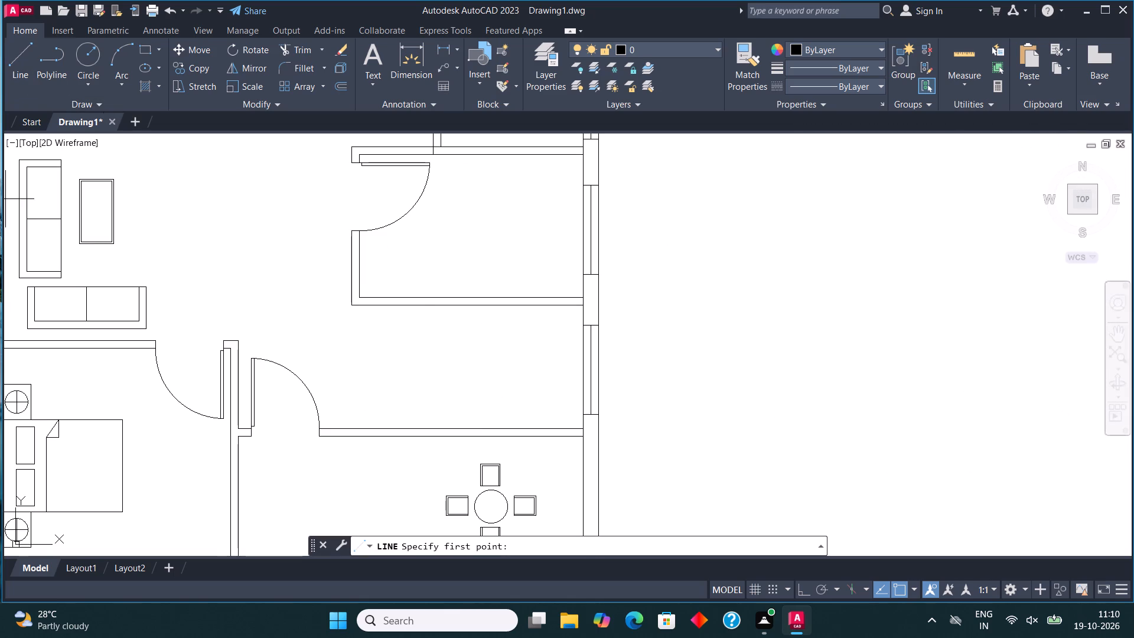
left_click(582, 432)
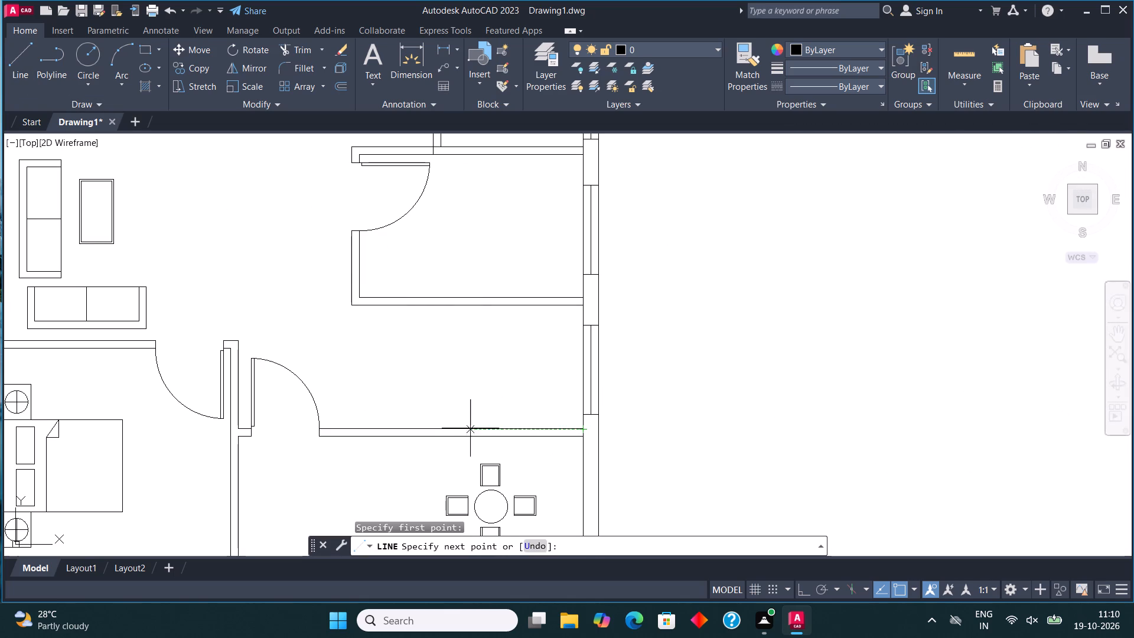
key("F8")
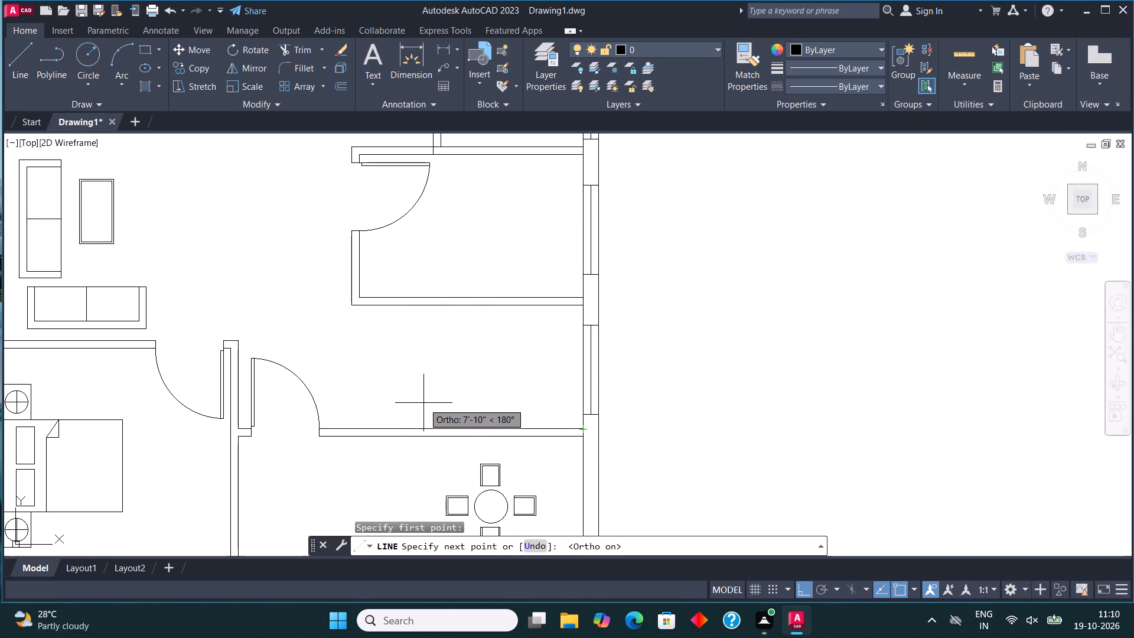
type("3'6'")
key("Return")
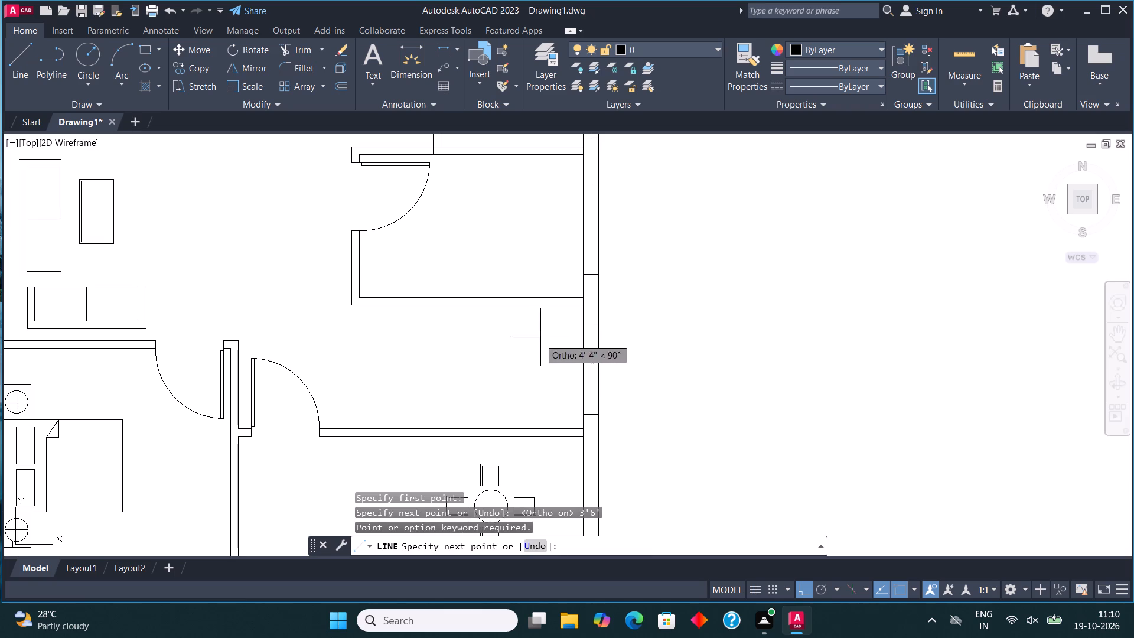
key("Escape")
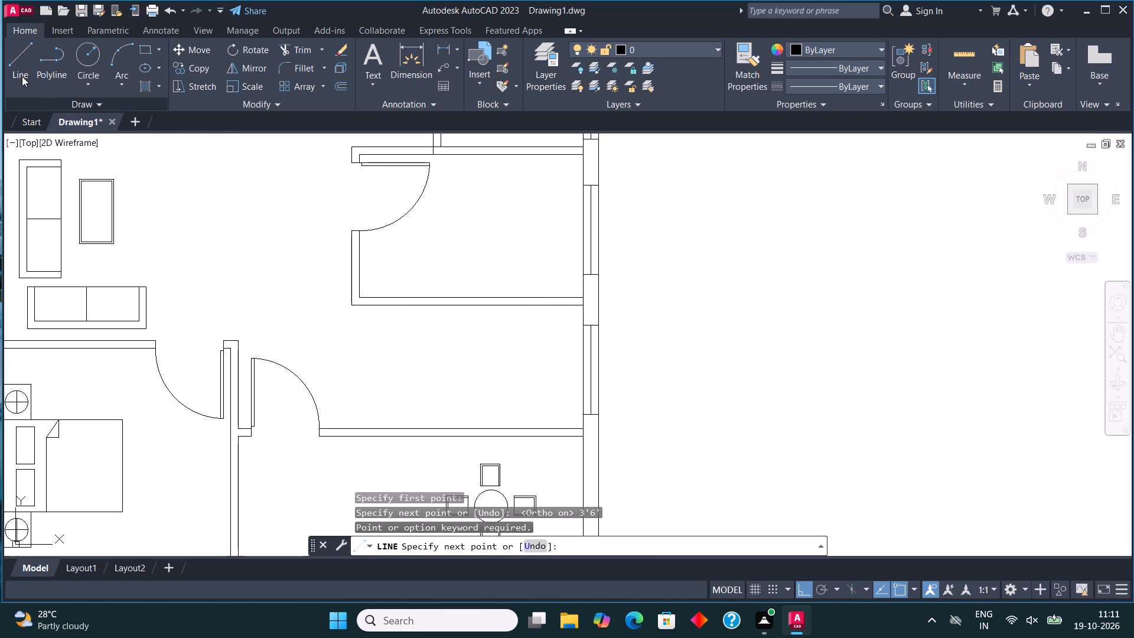
Draw a 3'6" line along the wall above the dining room from the right exterior wall, continuing vertically up to the next wall.
left_click(11, 58)
scroll(589, 425, "up", 1)
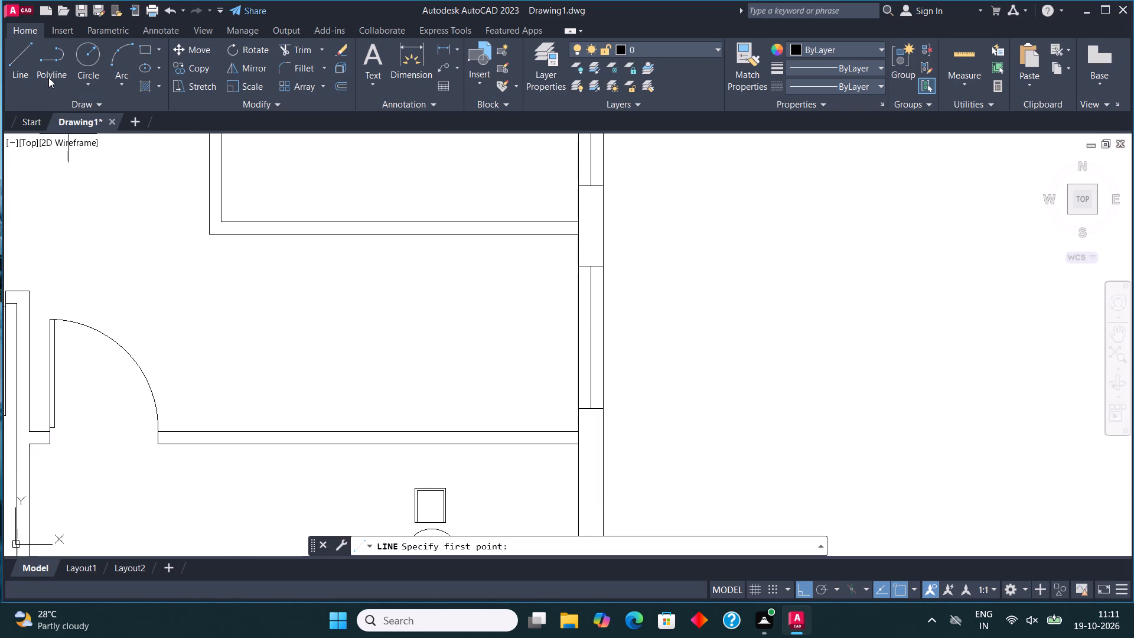
left_click(30, 51)
scroll(633, 446, "down", 1)
left_click(600, 436)
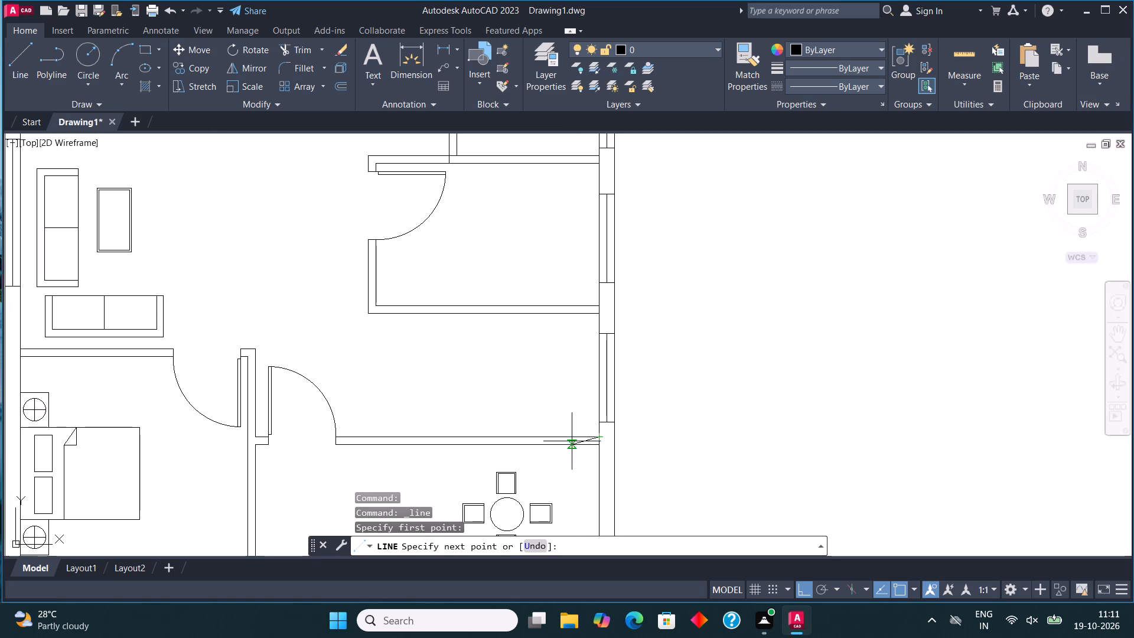
type("3'6\"")
key("Return")
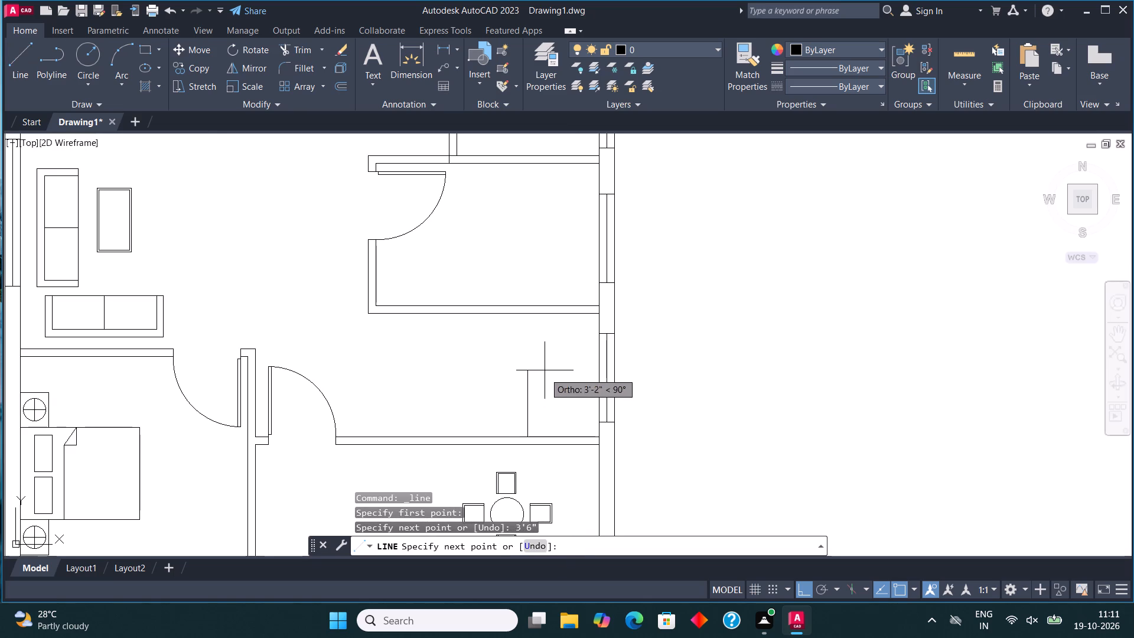
left_click(524, 316)
key("Escape")
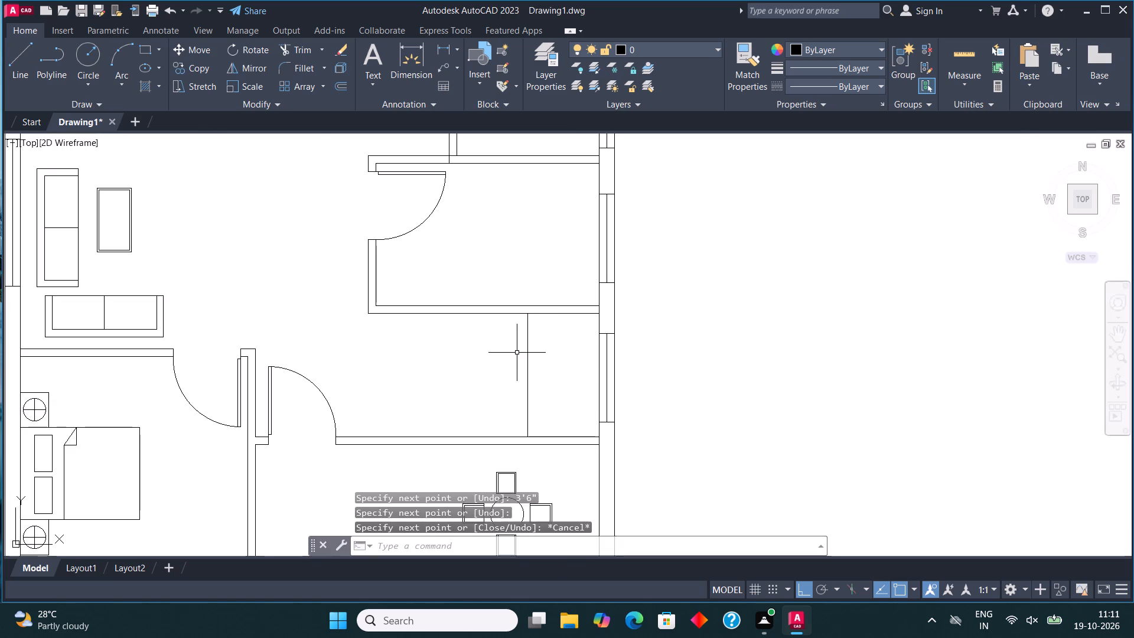
Draw a horizontal line about 7'-4" leftward from the new vertical line's midpoint, closing its left end with a vertical line between both walls.
scroll(519, 355, "down", 2)
middle_click_drag(542, 365, 628, 378)
scroll(625, 375, "up", 2)
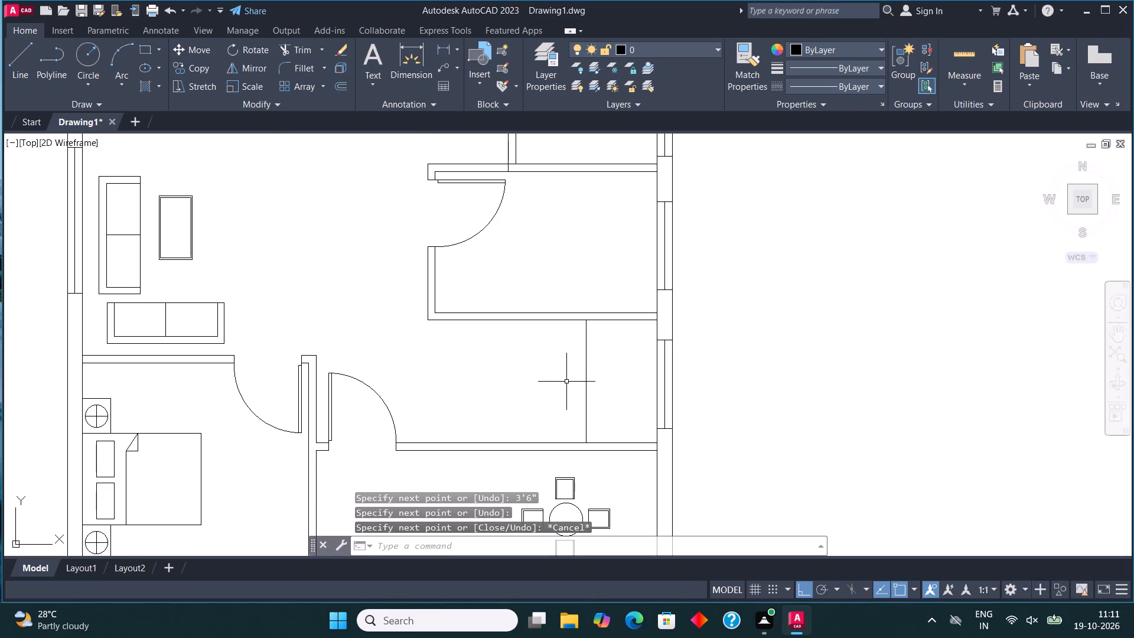
left_click(17, 58)
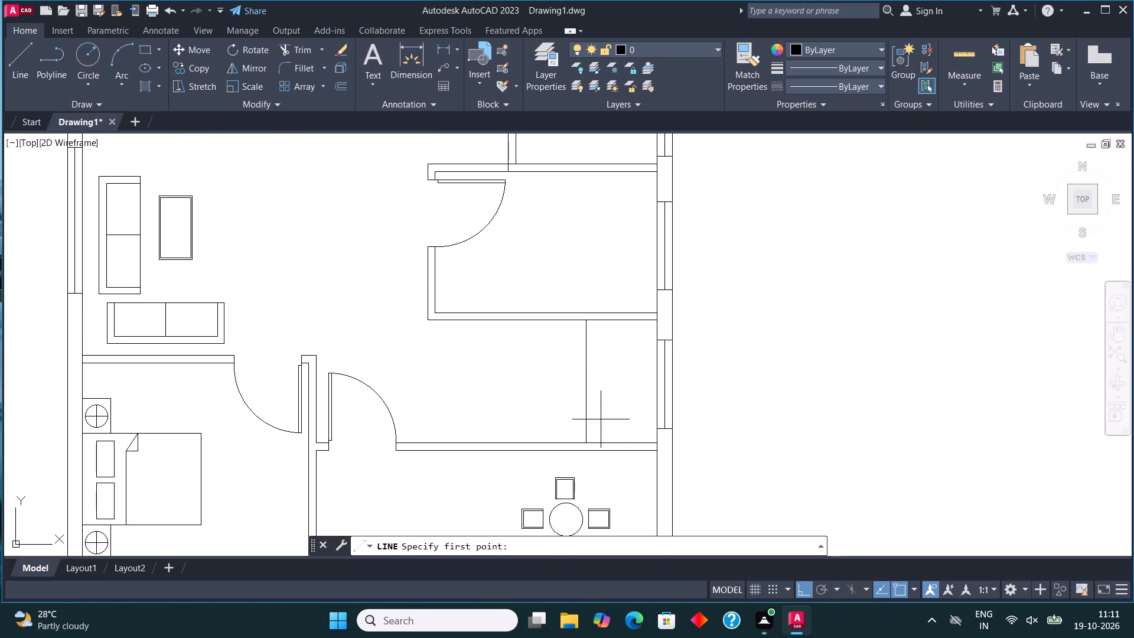
left_click(587, 378)
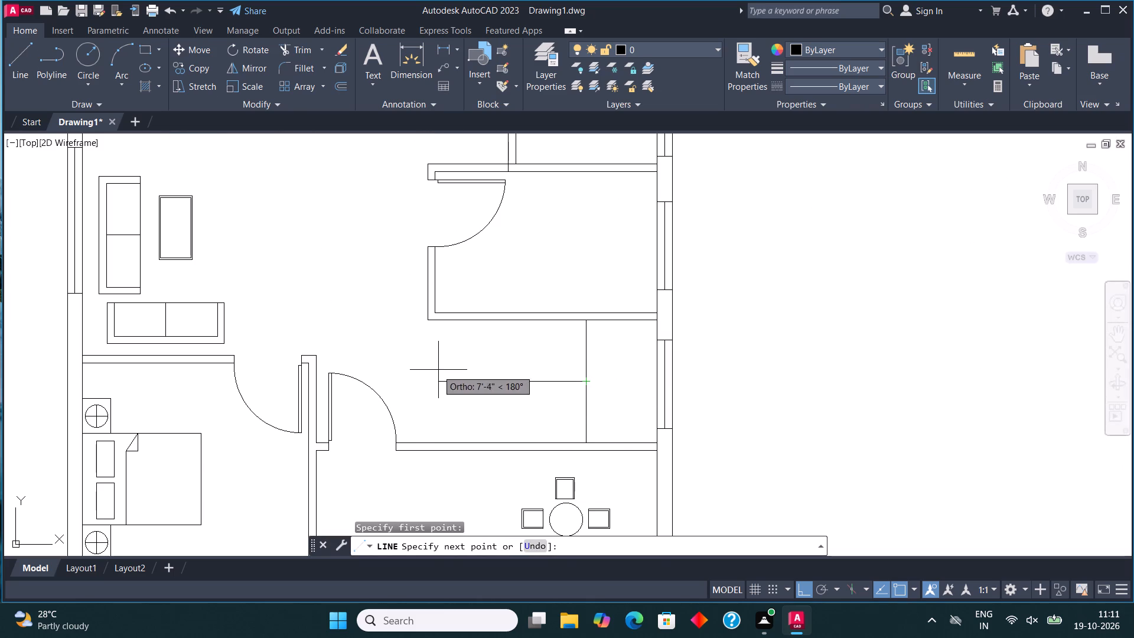
left_click(441, 379)
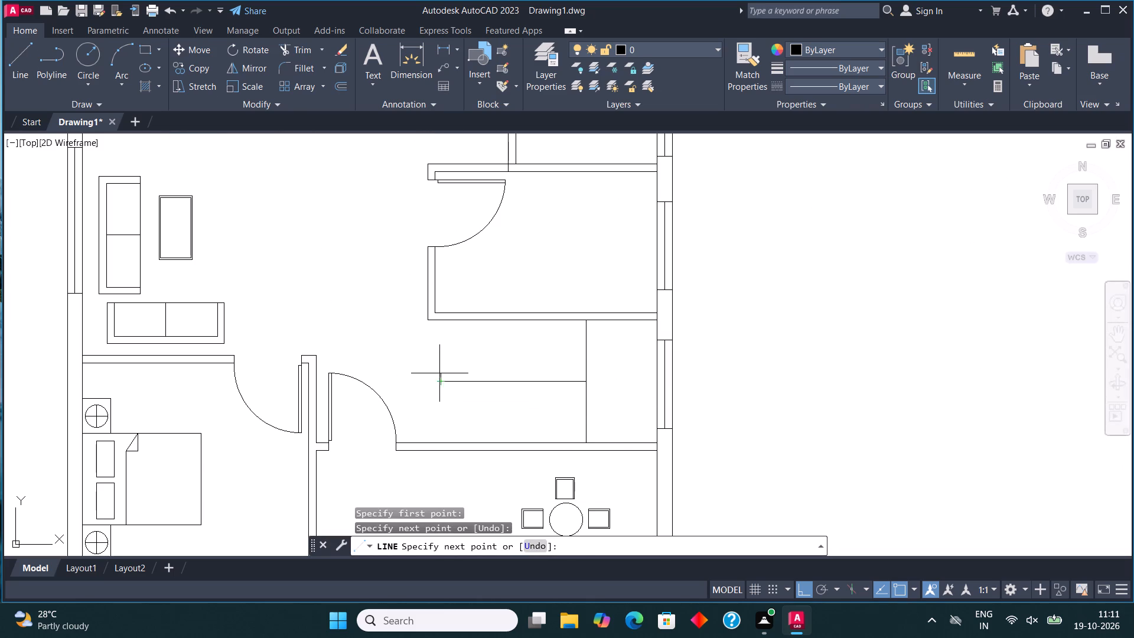
left_click(441, 320)
left_click(445, 438)
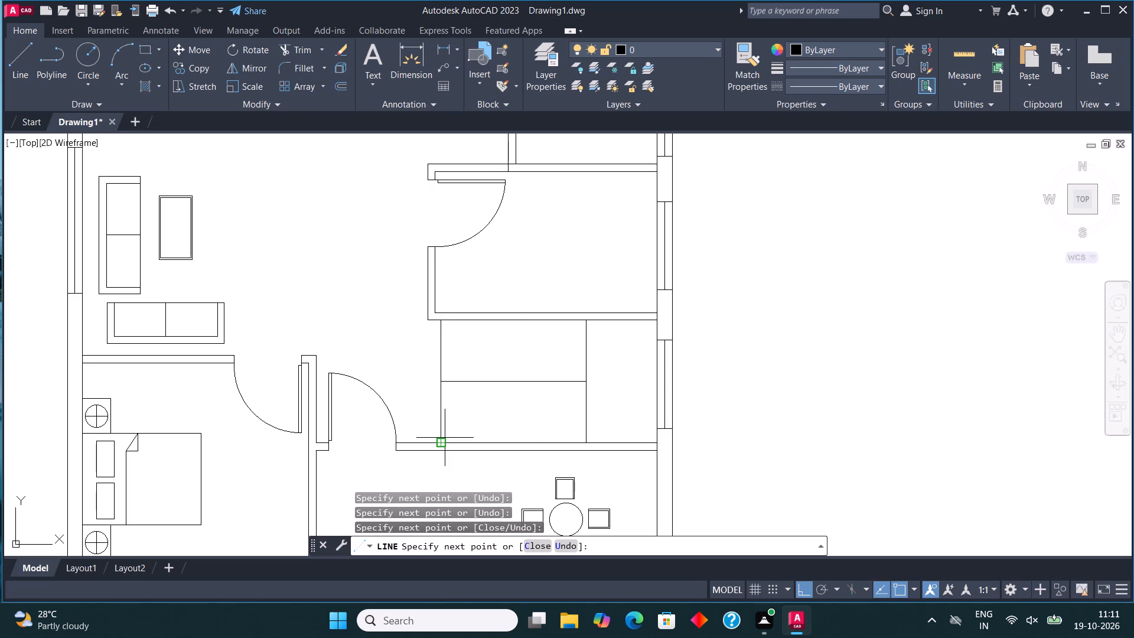
key("Escape")
Offset the vertical landing line leftward repeatedly at 10" spacing to draw eight stair tread lines.
left_click(585, 403)
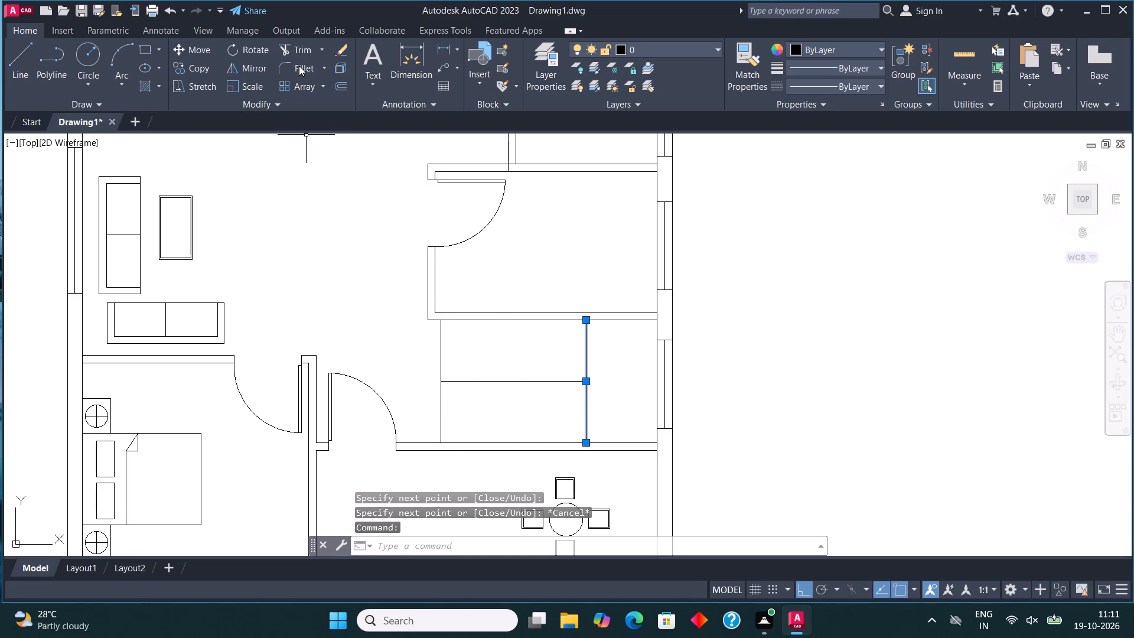
left_click(340, 84)
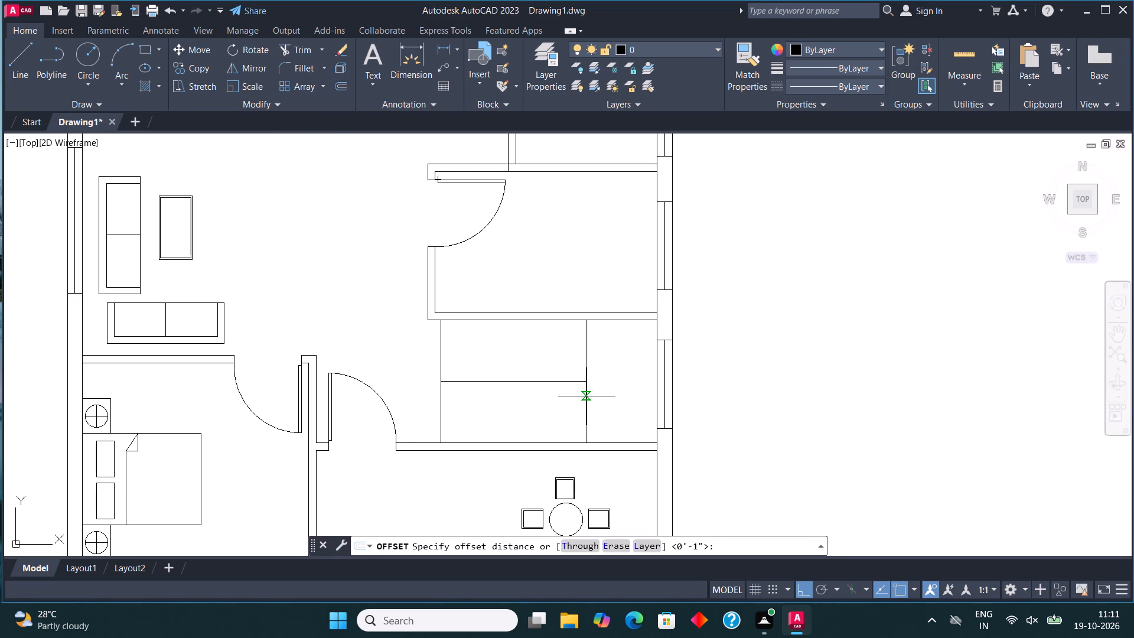
left_click(588, 403)
type("10\"")
key("Return")
left_click(530, 407)
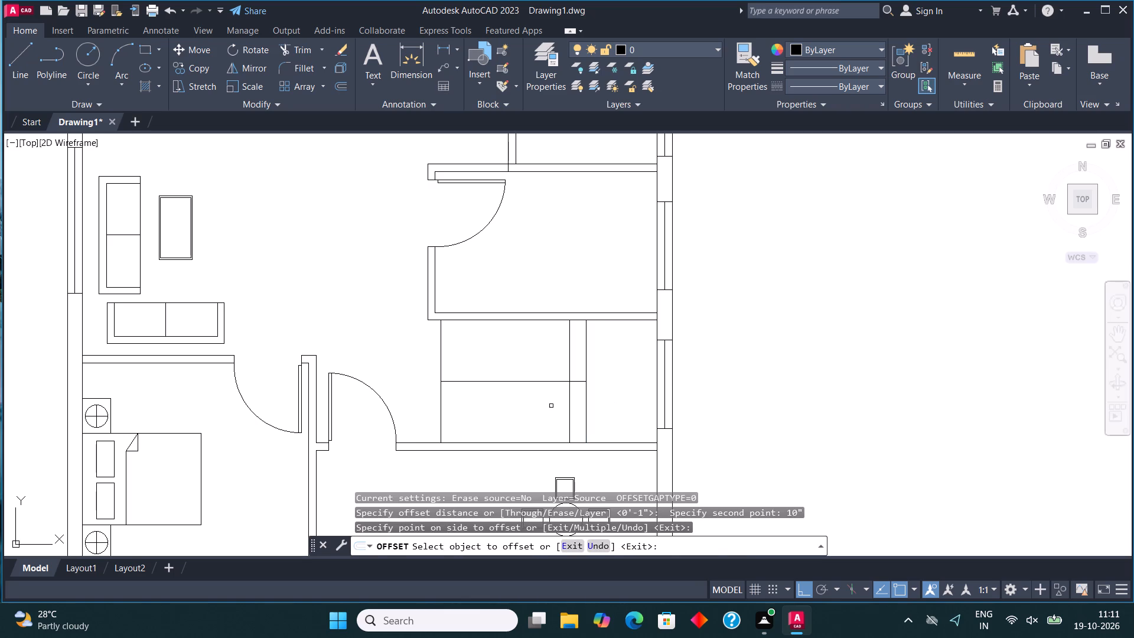
left_click(569, 407)
left_click(548, 387)
left_click_drag(553, 401, 547, 396)
left_click(536, 386)
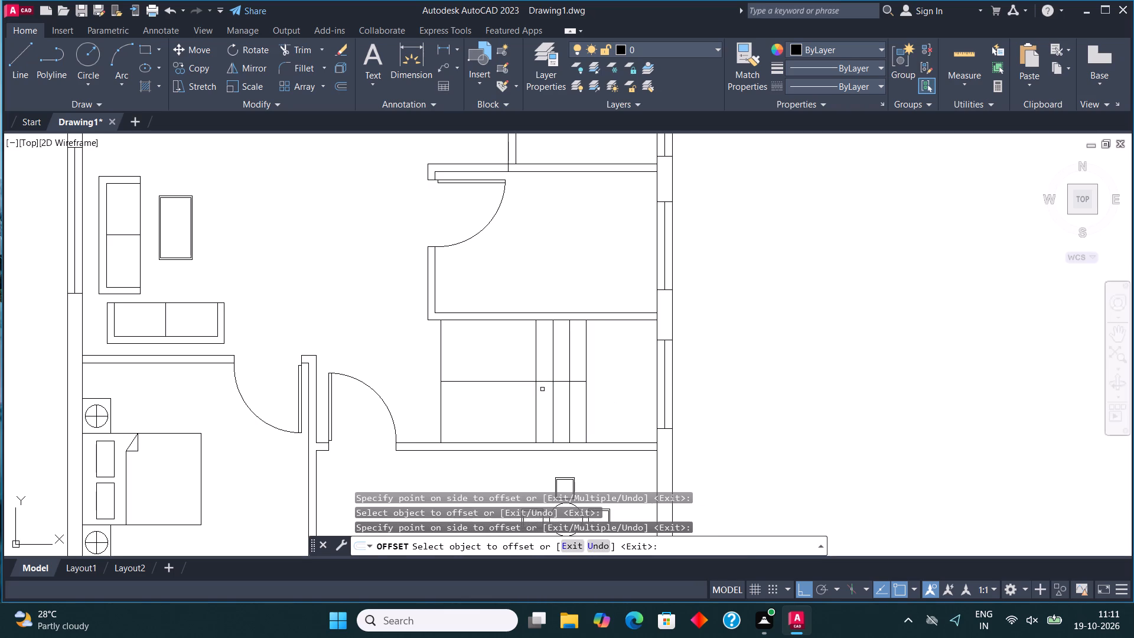
left_click(535, 391)
left_click(511, 401)
left_click(516, 406)
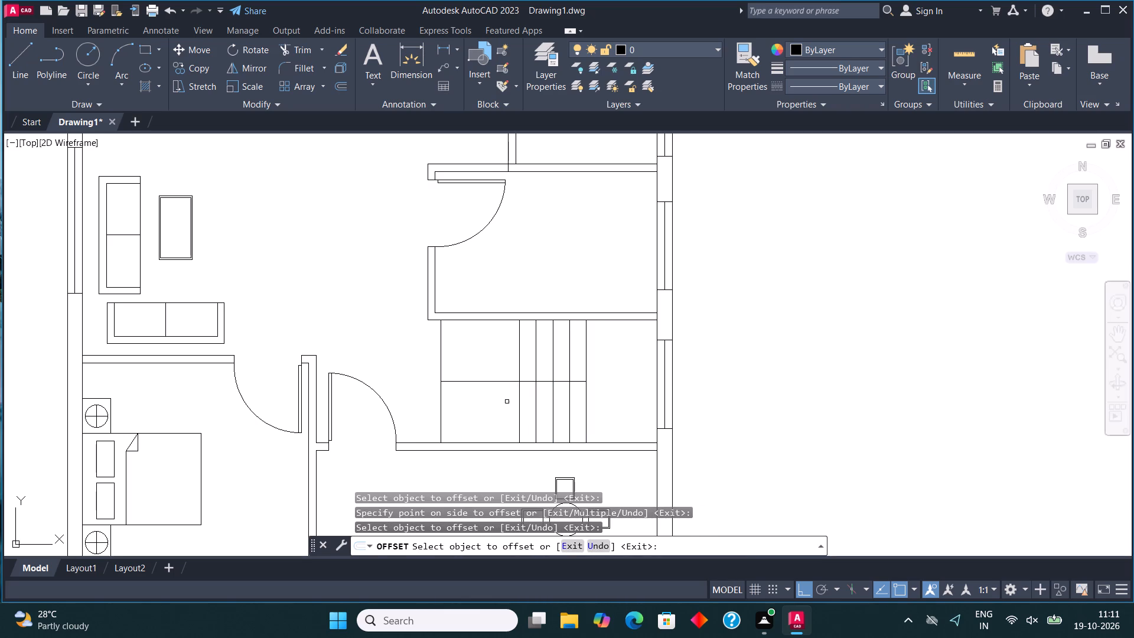
left_click(519, 408)
left_click(507, 405)
left_click_drag(502, 406, 484, 397)
left_click(464, 383)
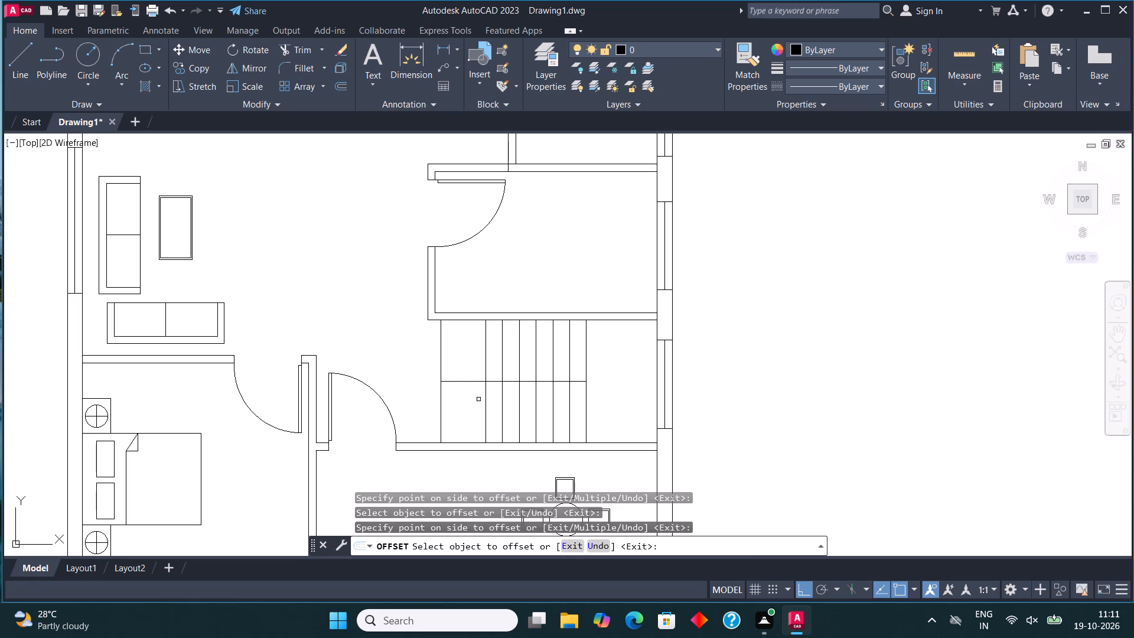
left_click_drag(484, 409, 479, 409)
left_click(468, 403)
left_click(468, 405)
left_click(456, 393)
key("Escape")
Trim away the leftmost vertical line and the short horizontal stub beyond the last stair tread.
left_click(293, 42)
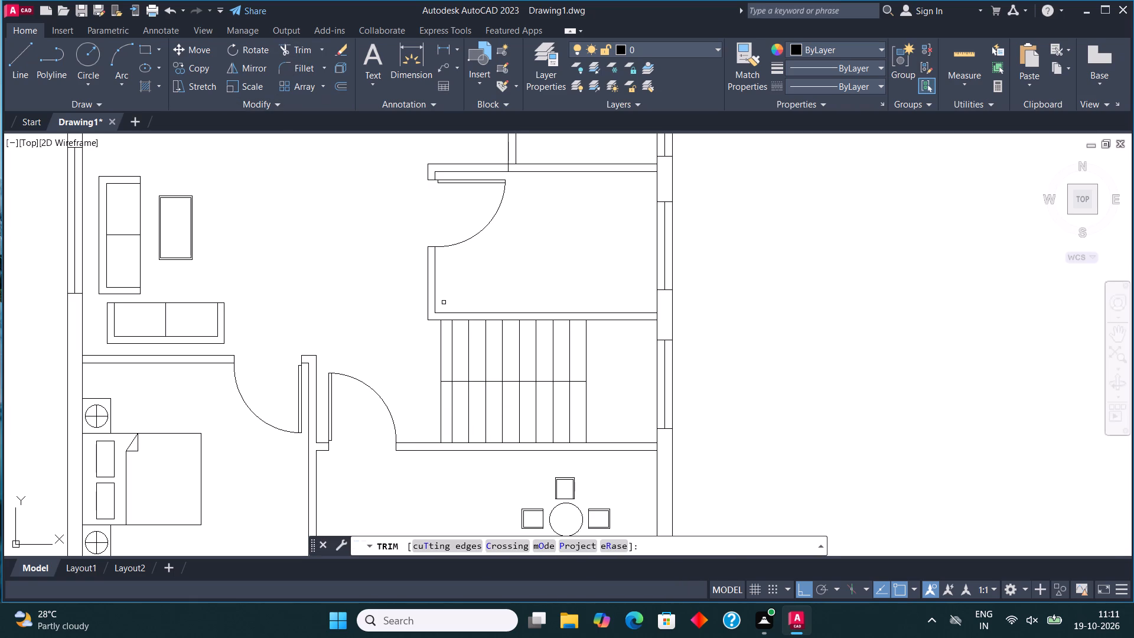
left_click(444, 382)
left_click(441, 382)
left_click(436, 367)
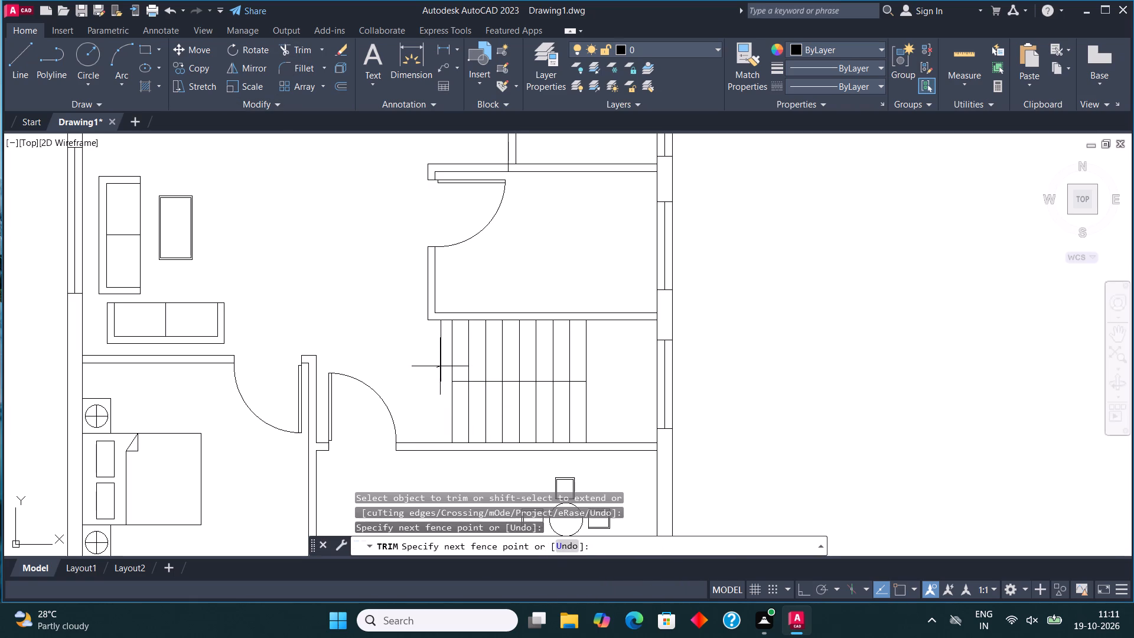
left_click(448, 365)
key("Escape")
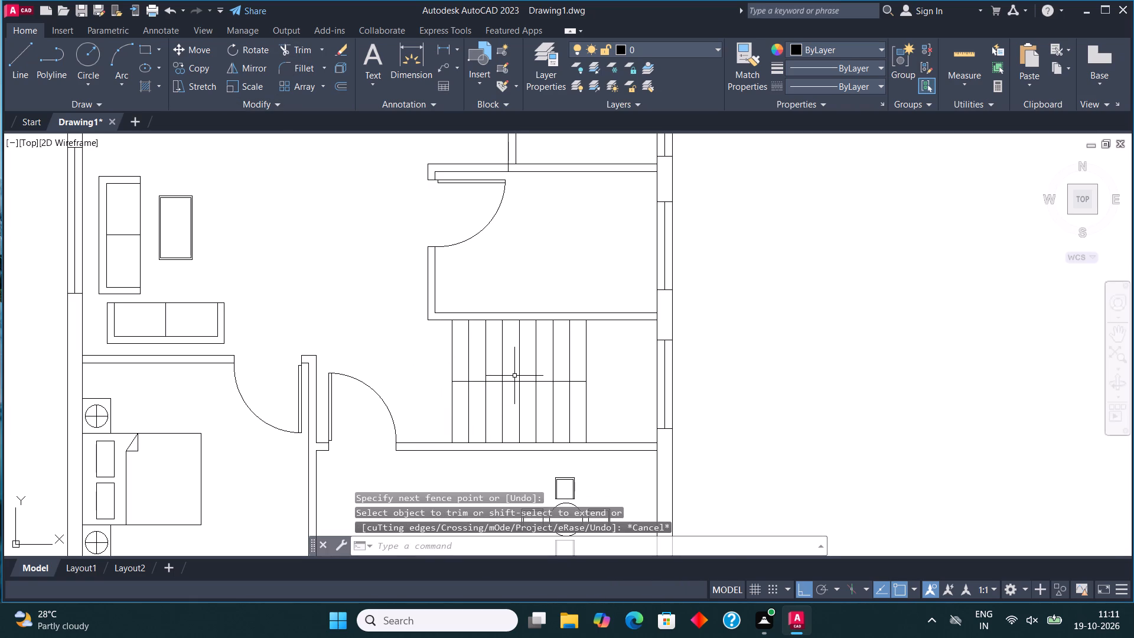
Draw a horizontal direction line through the middle of the upper stair flight, from the leftmost tread to just past the rightmost tread.
left_click(21, 50)
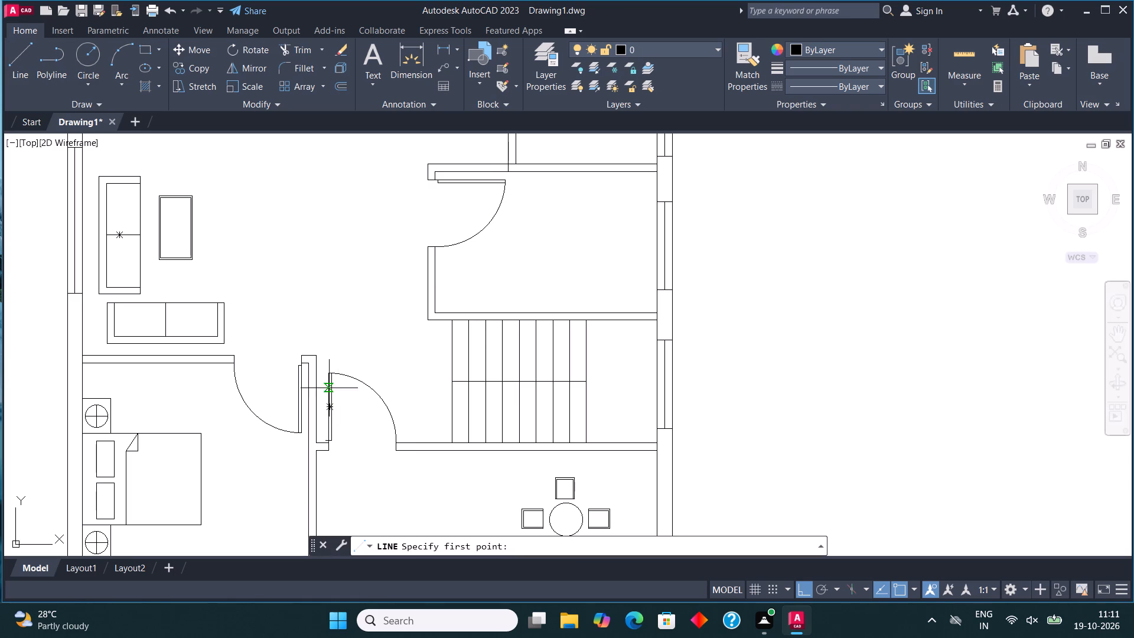
left_click(451, 350)
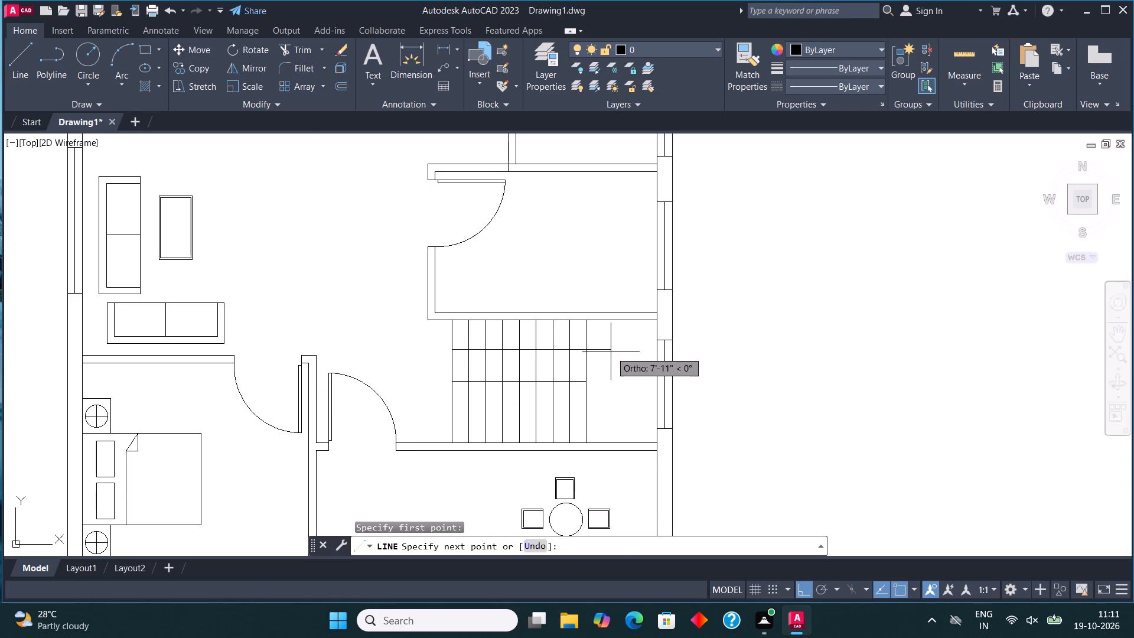
scroll(611, 351, "up", 2)
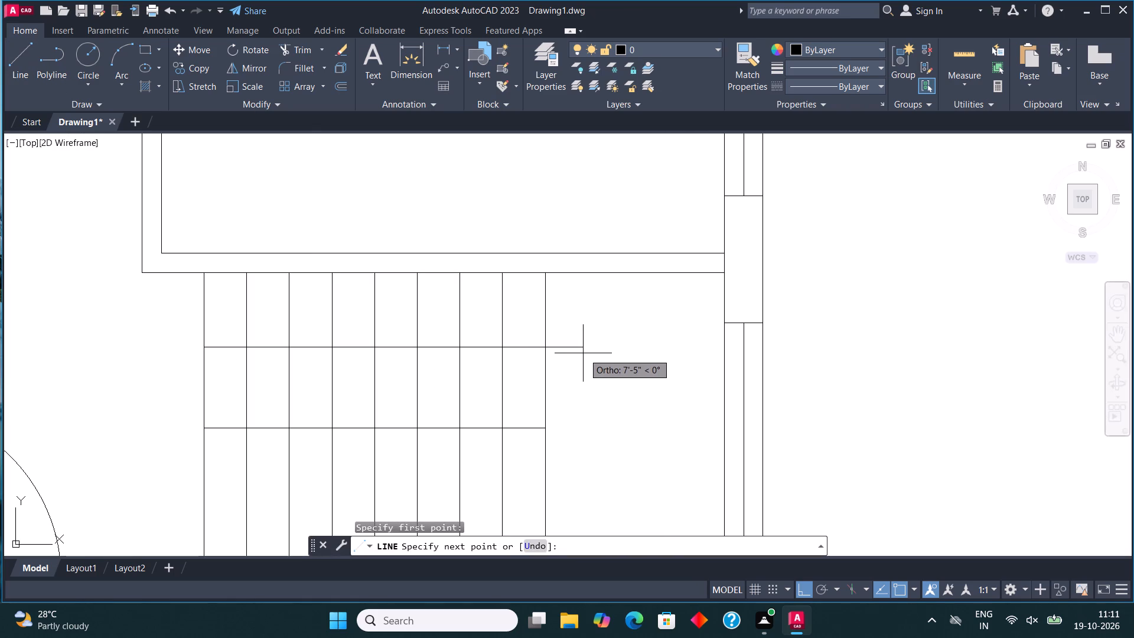
left_click(598, 362)
key("Escape")
Draw a short slanted arrowhead line down from the direction line's right end and mirror it across that line, keeping the original.
left_click(28, 49)
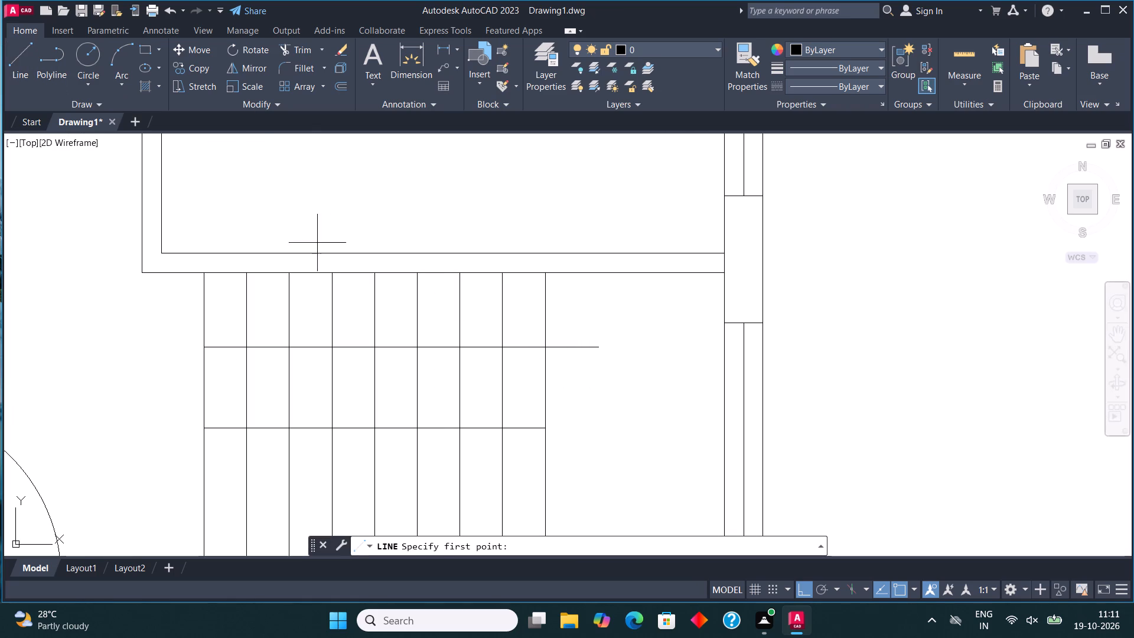
left_click(597, 349)
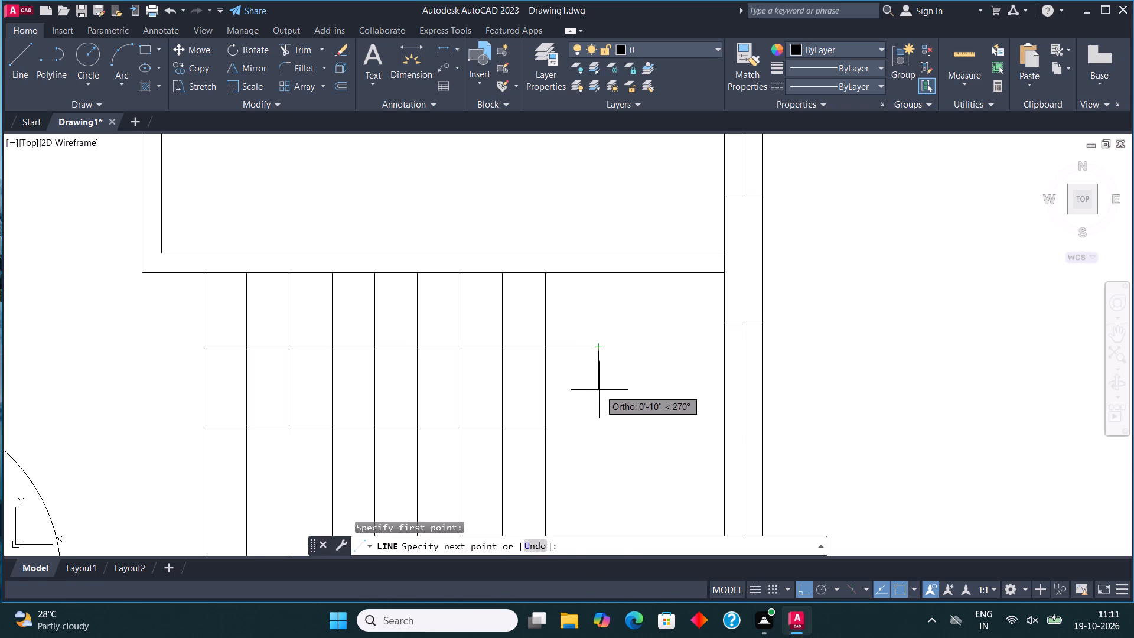
key("F8")
left_click(573, 383)
key("Escape")
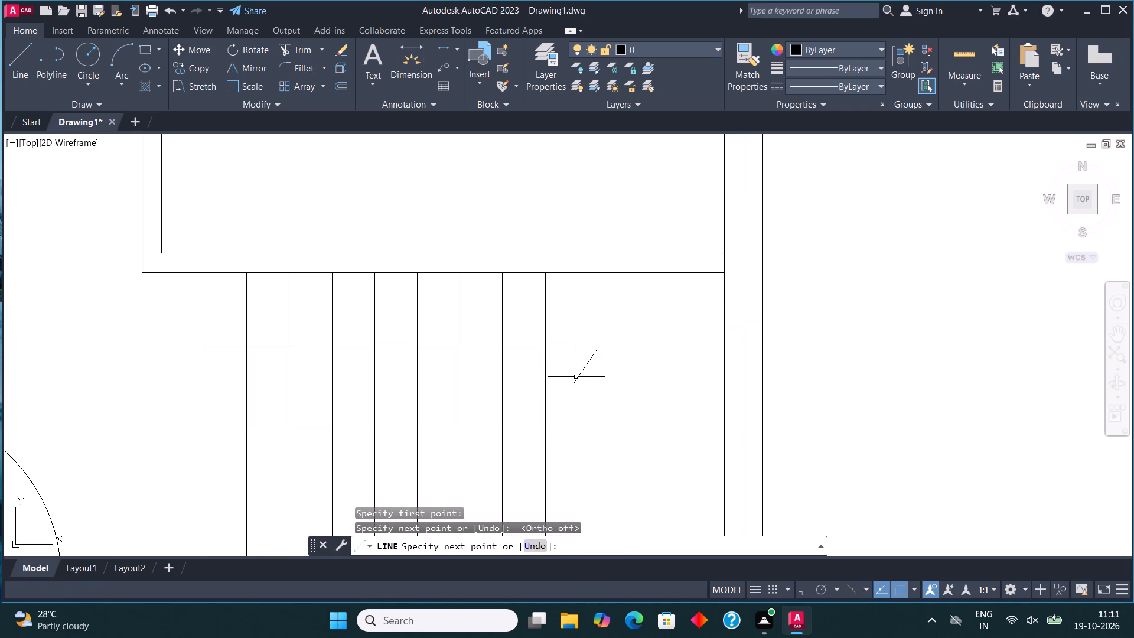
left_click(576, 376)
left_click(253, 66)
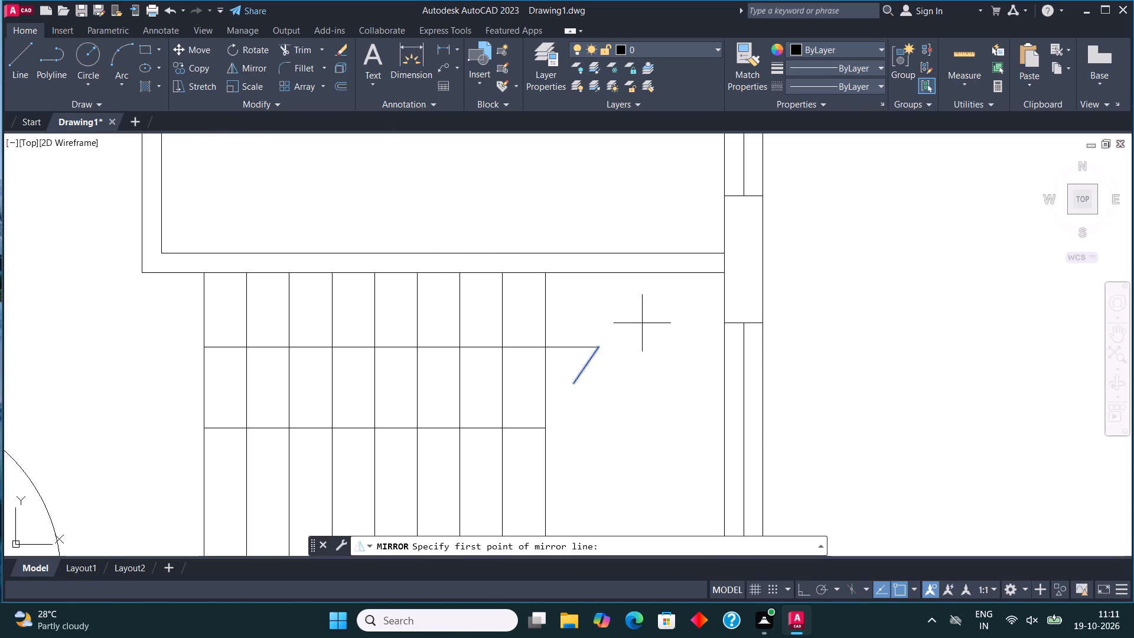
left_click(598, 346)
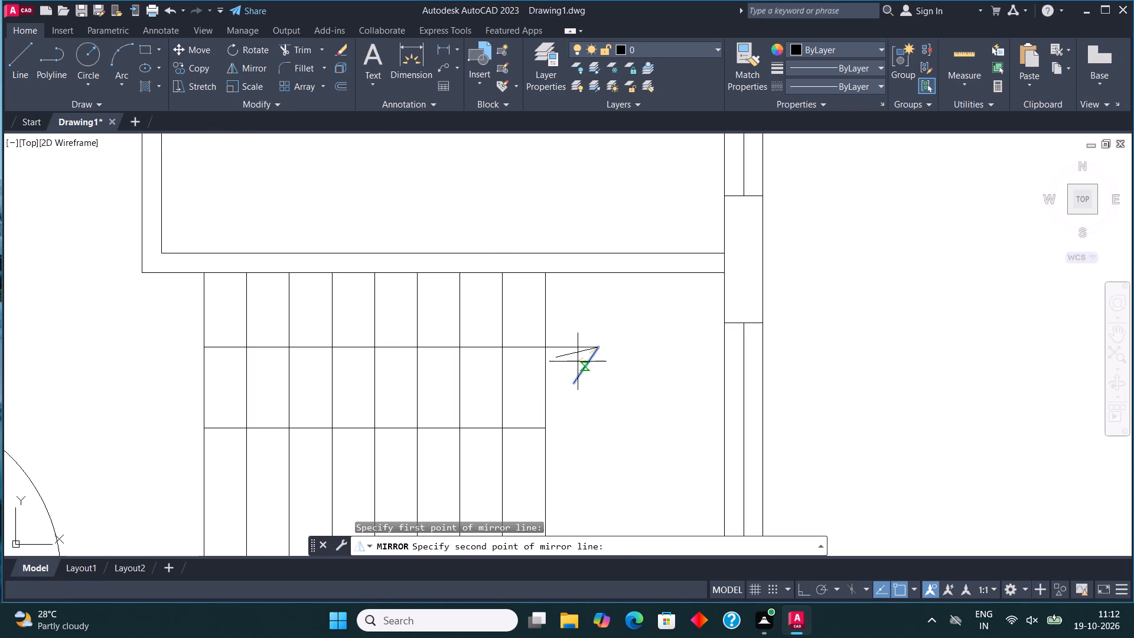
key("F8")
left_click(571, 331)
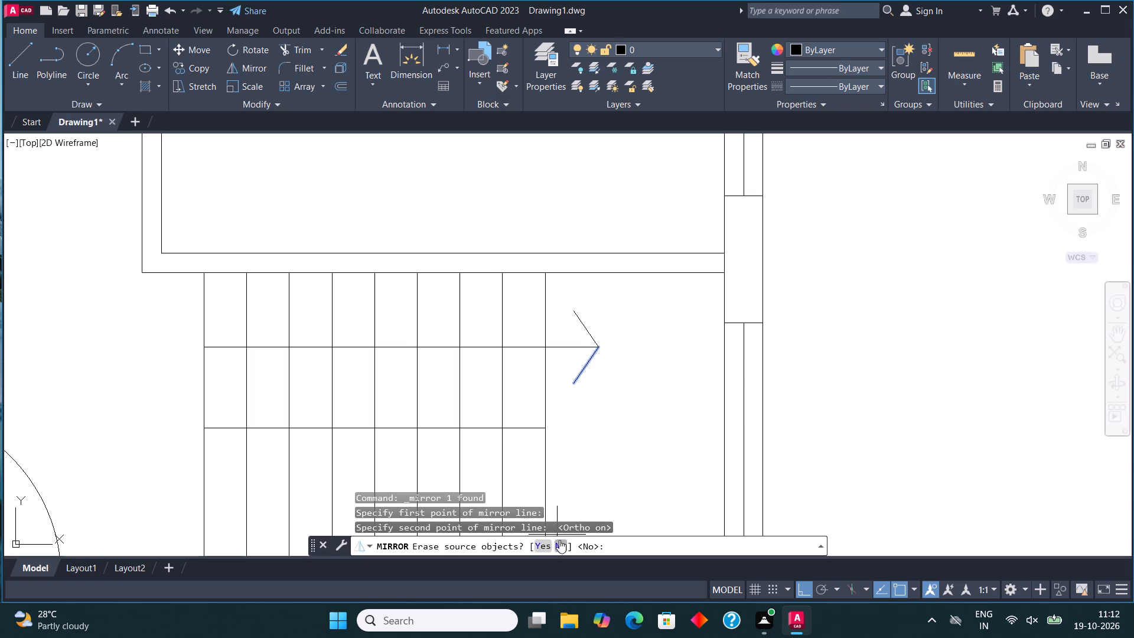
left_click(559, 541)
Close the stair arrowhead with a vertical line between the free ends of its two slanted lines.
left_click(12, 57)
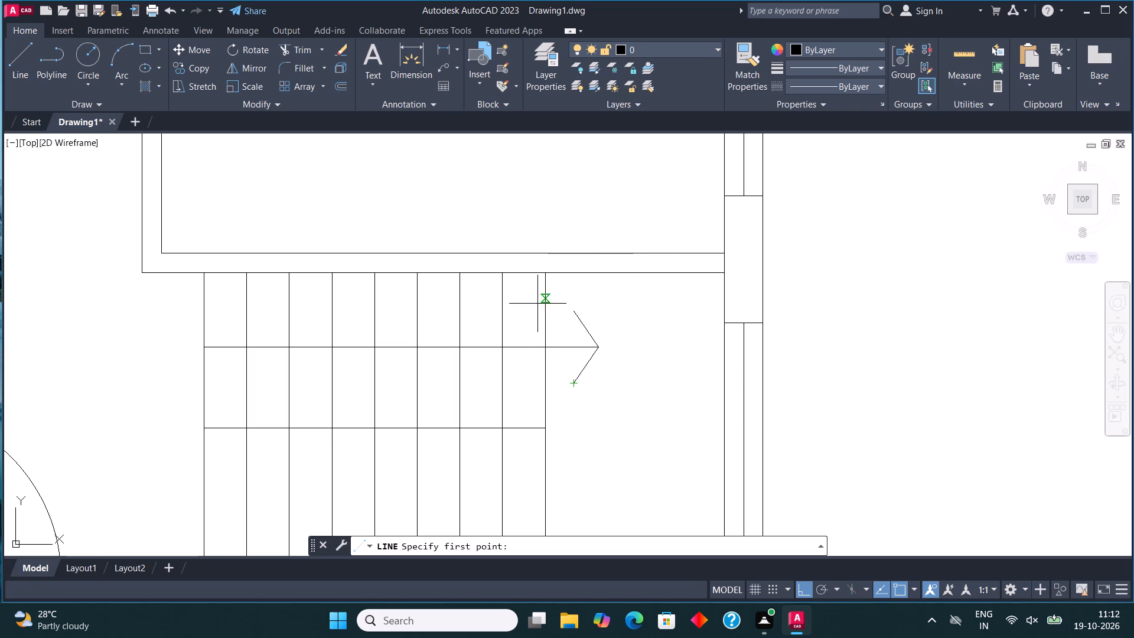
left_click(569, 383)
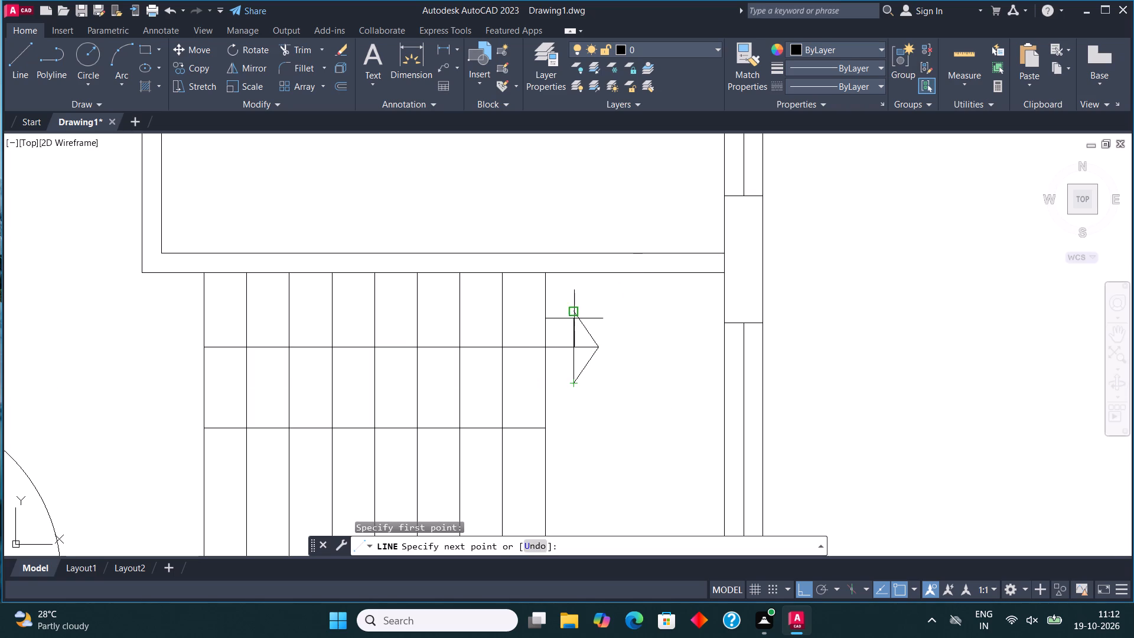
left_click(572, 314)
key("Escape")
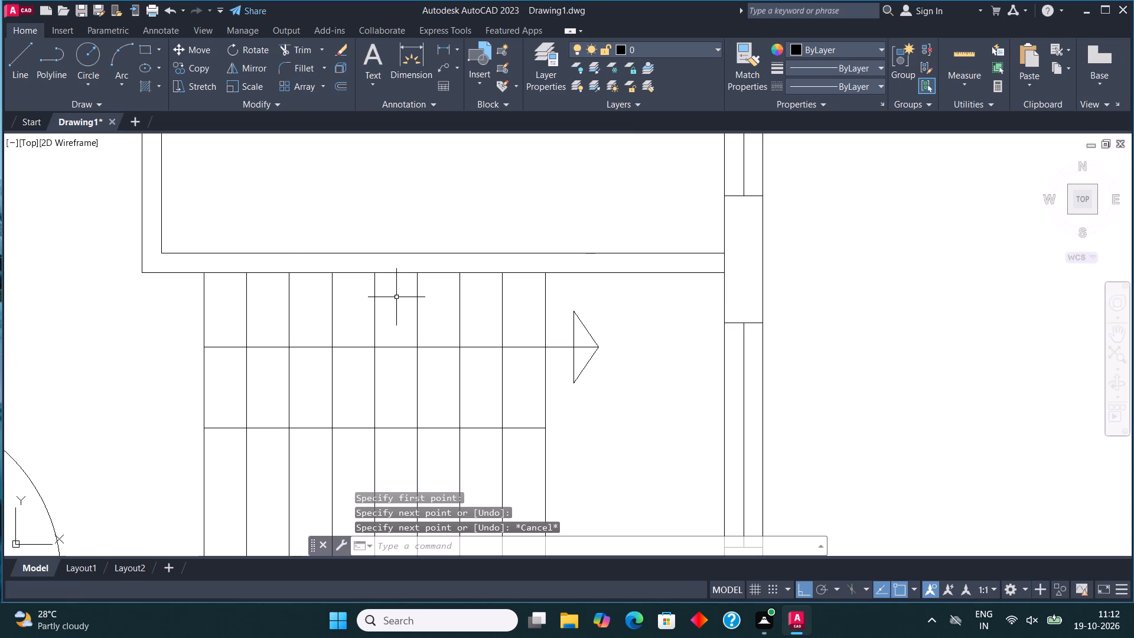
Fill both halves of the stair arrowhead with a SOLID hatch.
key("h")
key("Return")
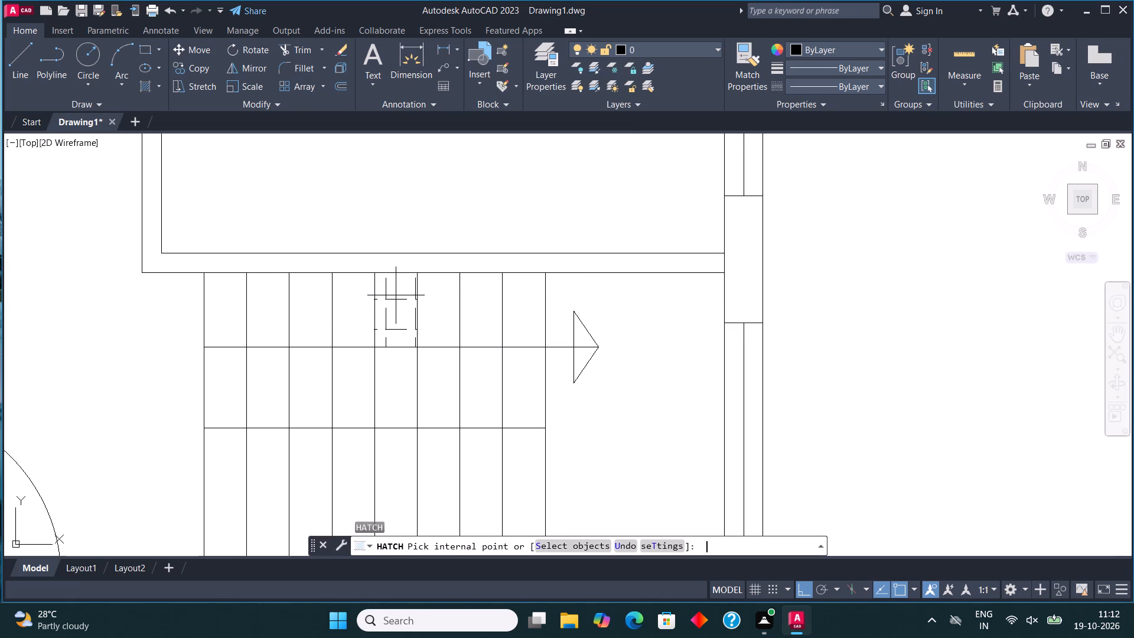
left_click(131, 64)
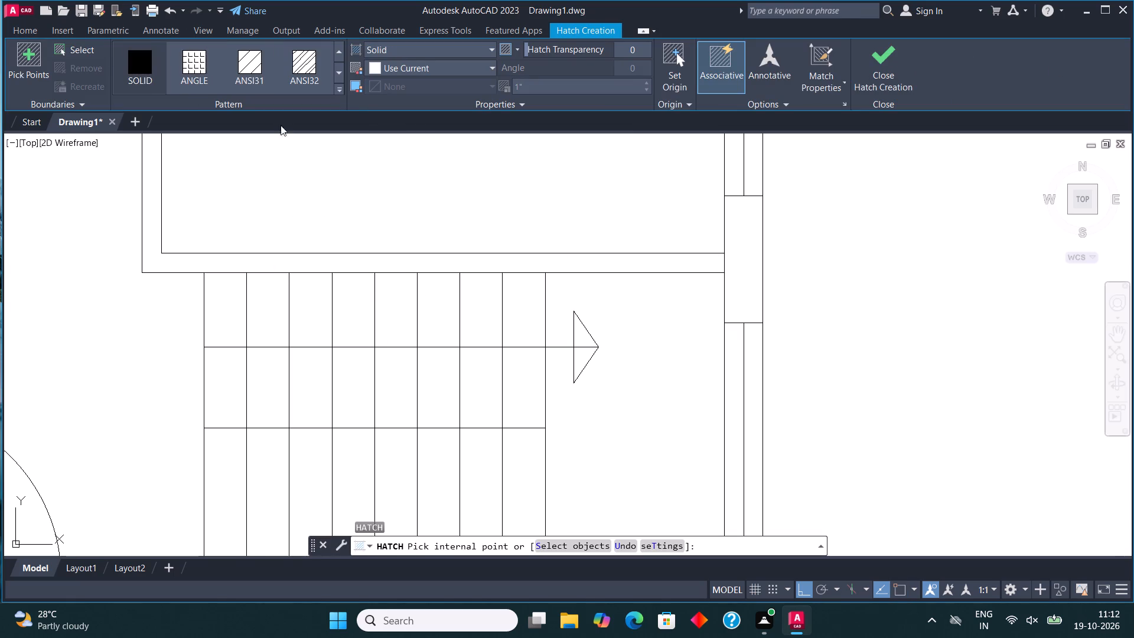
left_click(588, 350)
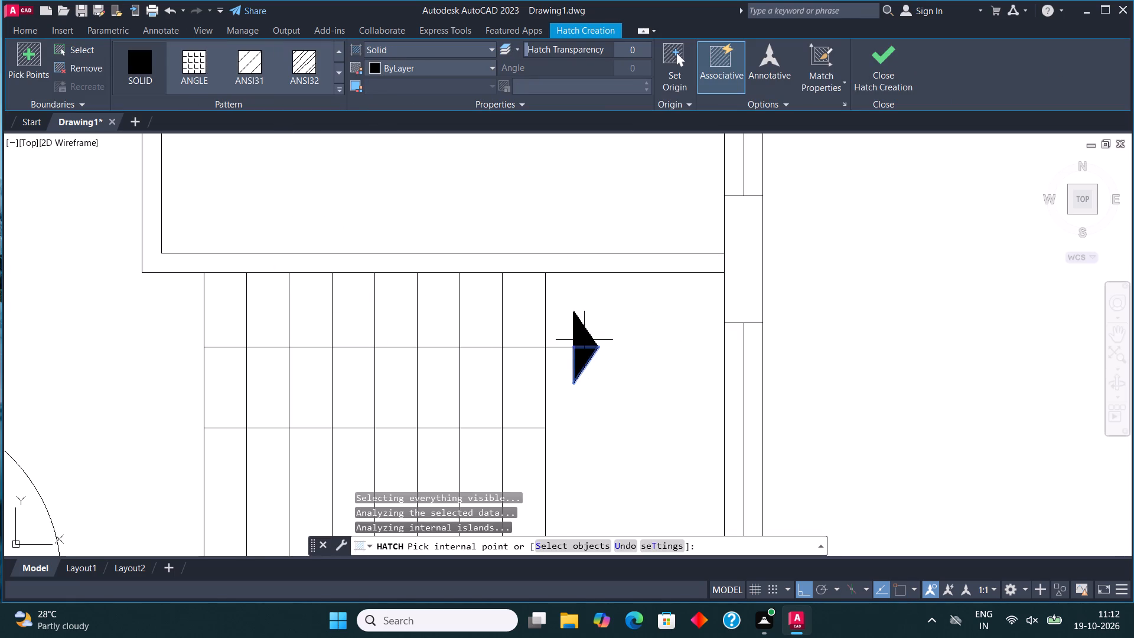
left_click(584, 335)
left_click(863, 61)
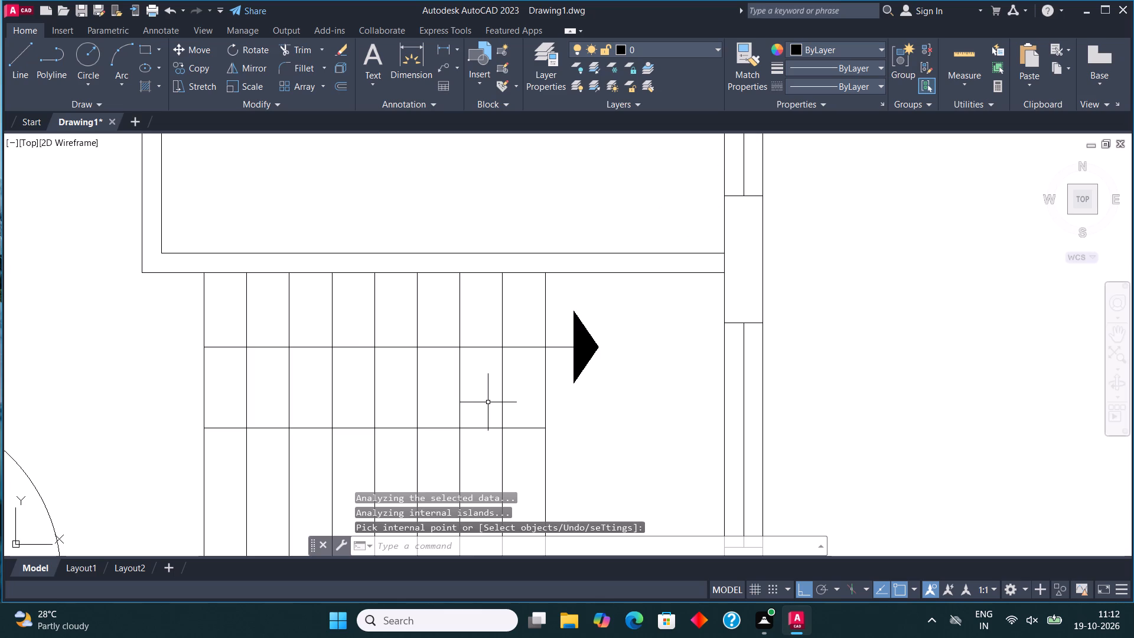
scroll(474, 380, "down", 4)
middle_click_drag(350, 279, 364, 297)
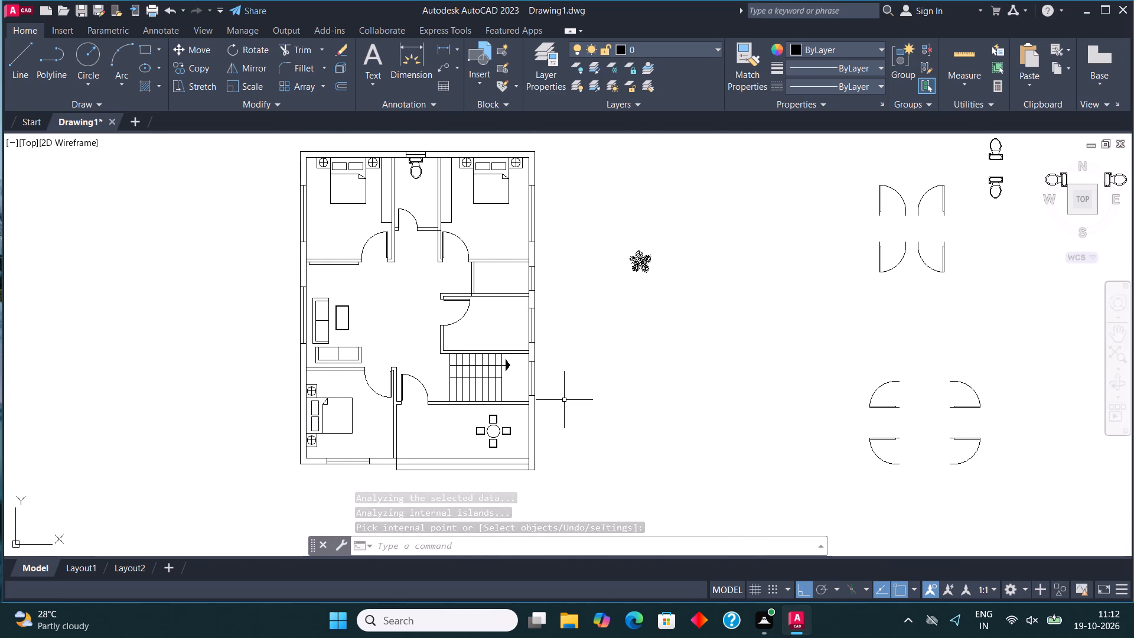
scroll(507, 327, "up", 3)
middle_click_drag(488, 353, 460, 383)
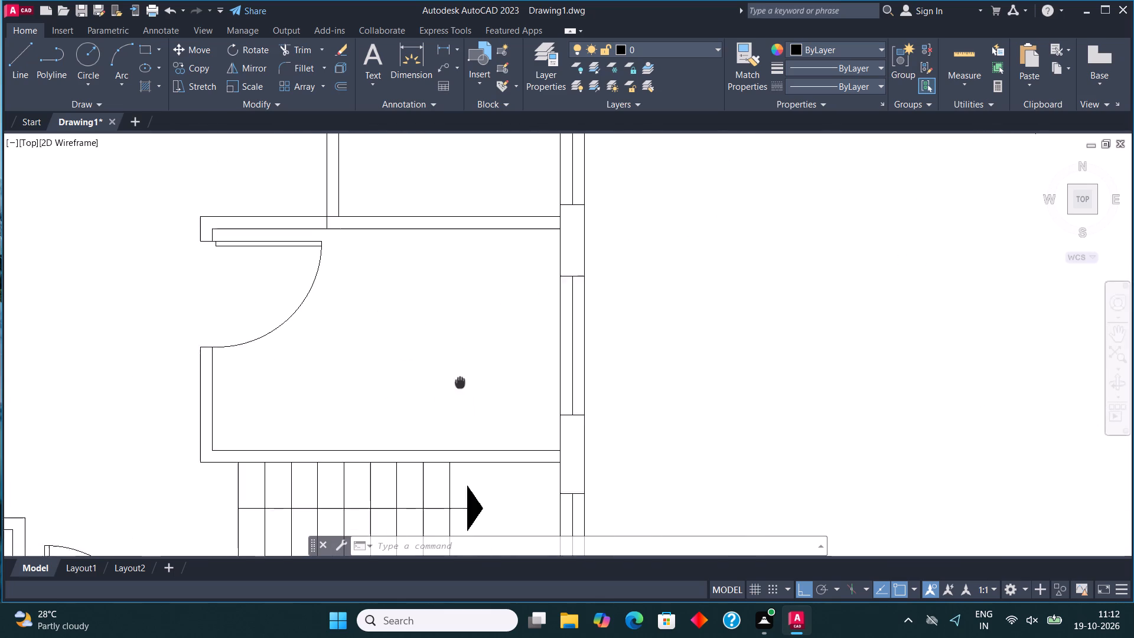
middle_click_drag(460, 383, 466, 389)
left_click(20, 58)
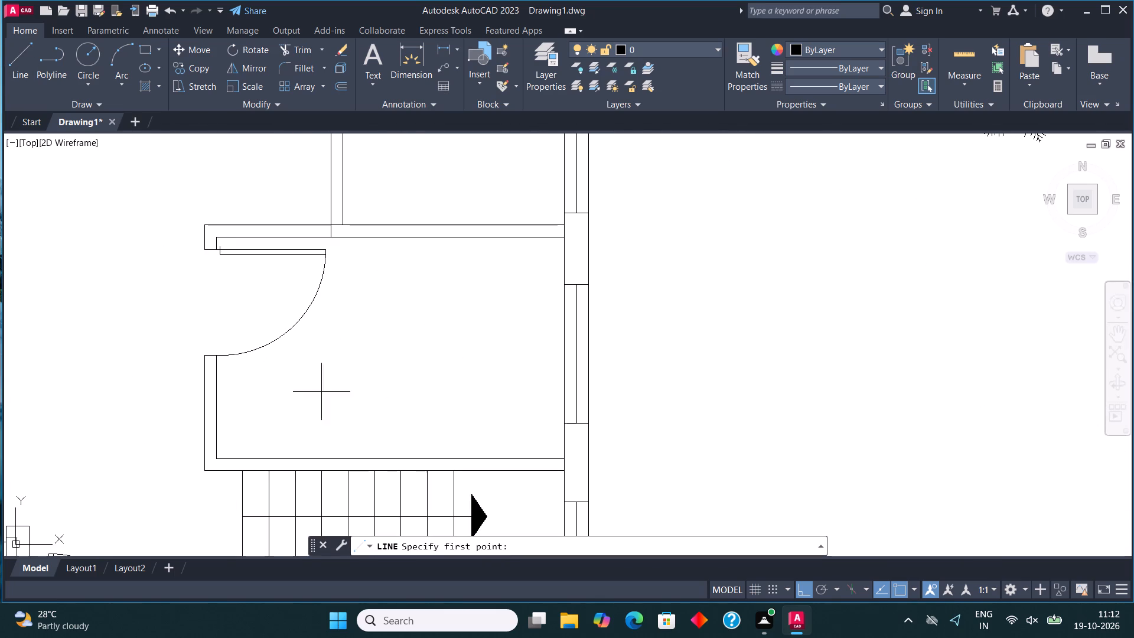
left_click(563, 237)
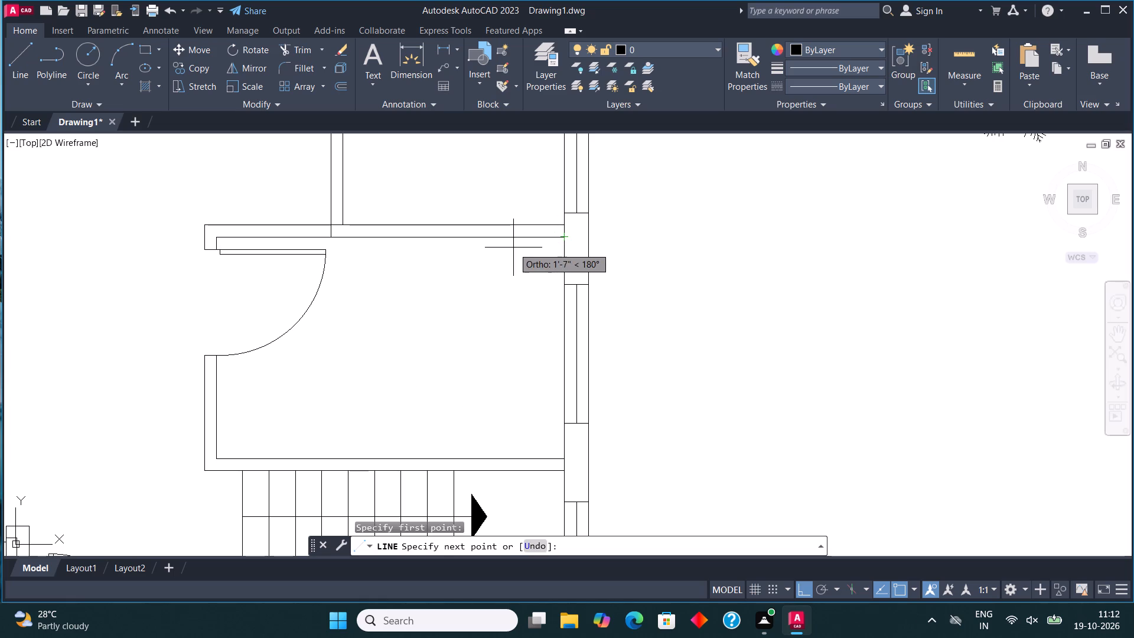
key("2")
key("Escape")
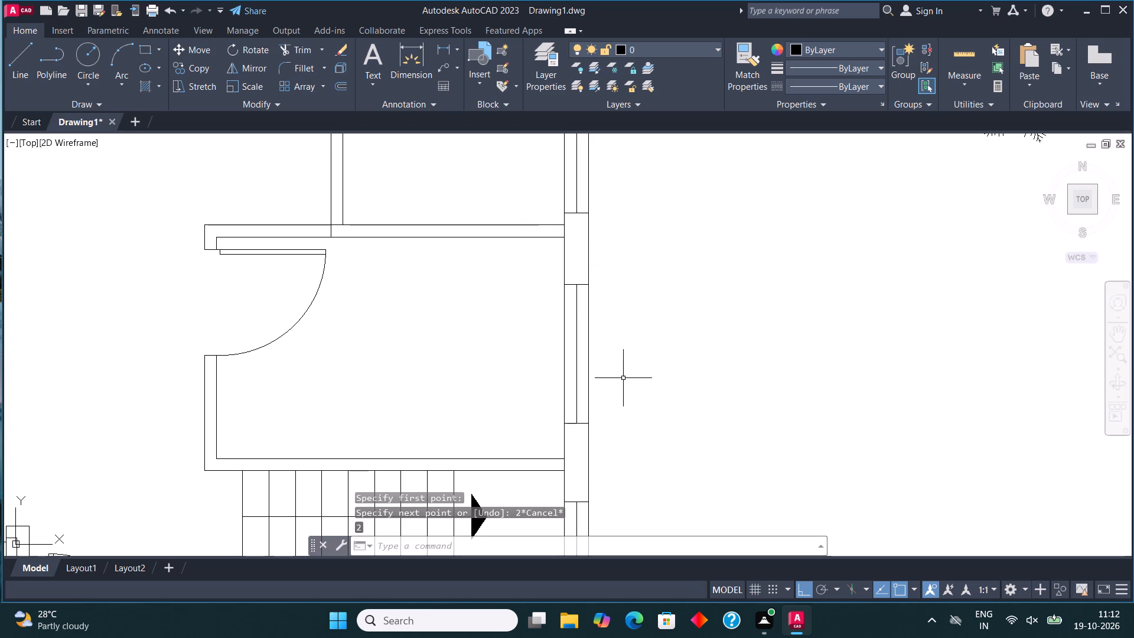
In the room above the staircase, draw a line 2' left from the upper-right inner corner, continuing vertically down toward the lower wall.
left_click(32, 47)
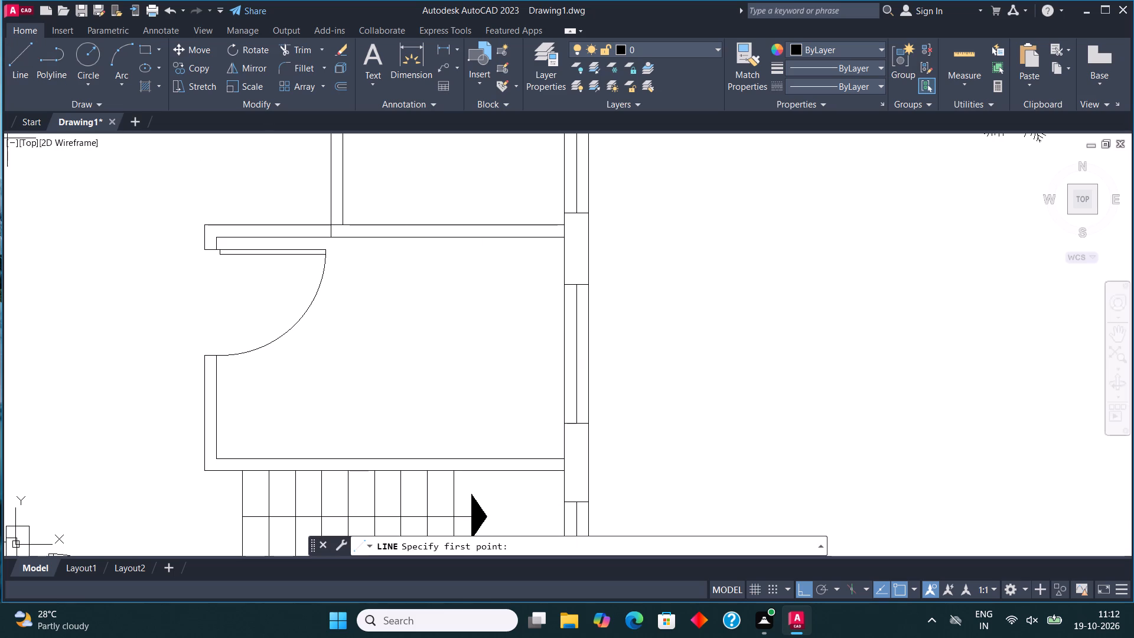
left_click(562, 242)
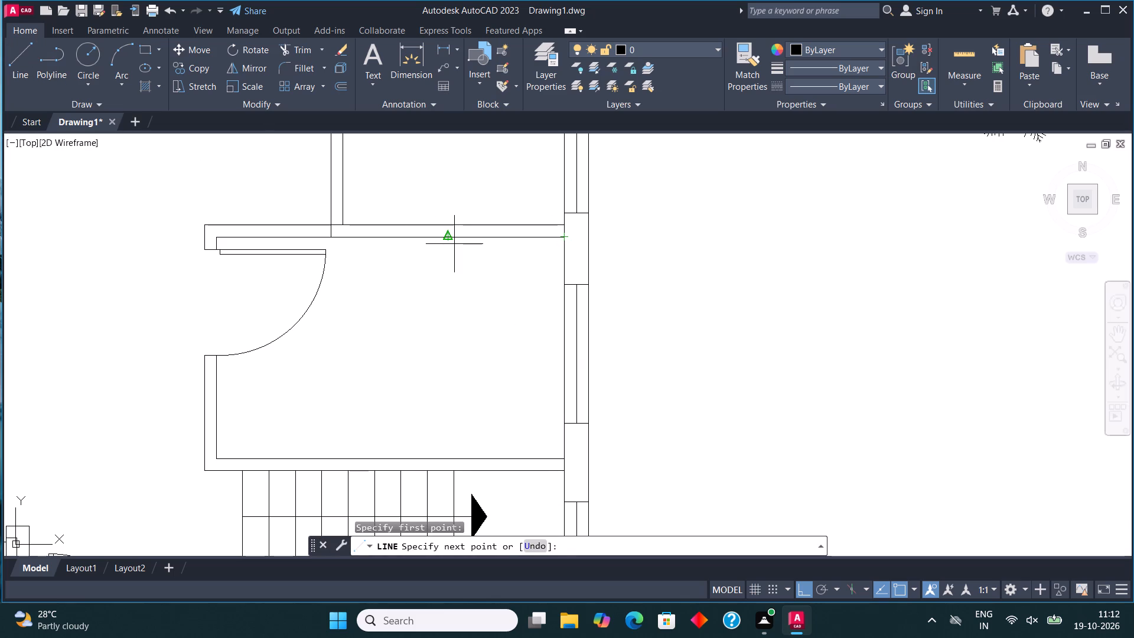
type("2'")
key("Return")
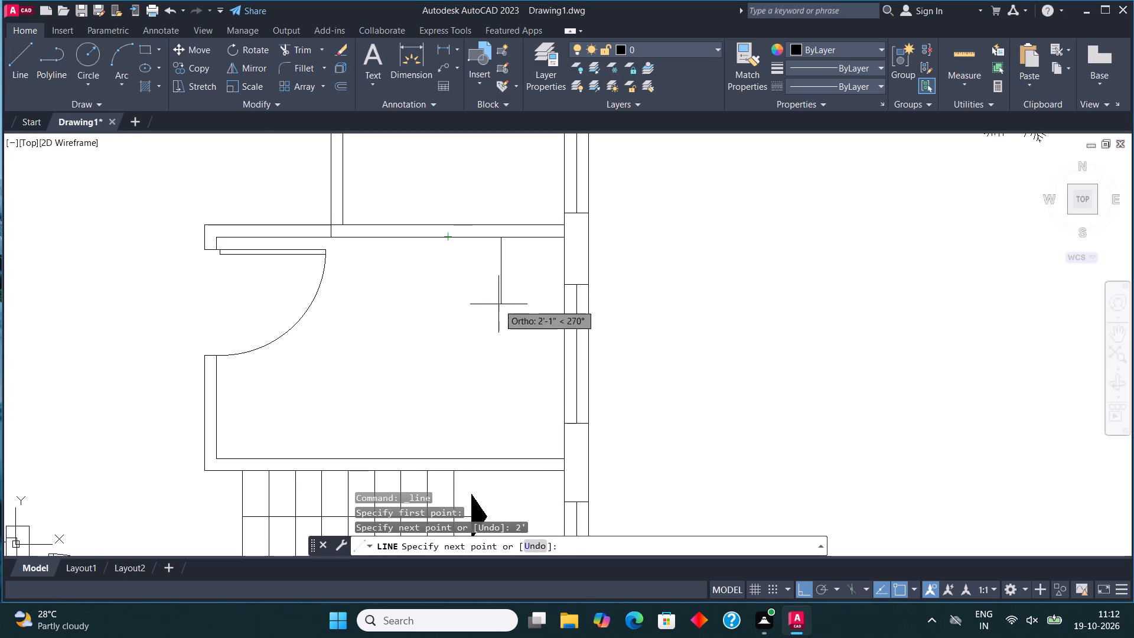
left_click(509, 400)
key("Escape")
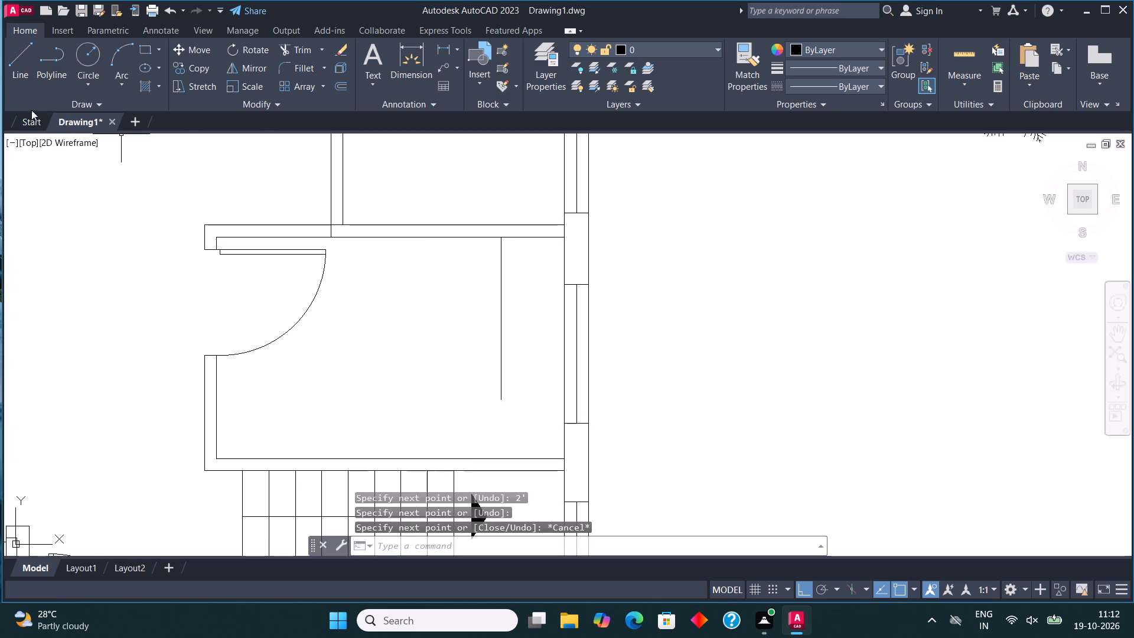
Draw a line 2' up from the same room's lower inner wall, continuing about 4'-10" right toward the vertical counter line.
left_click(19, 68)
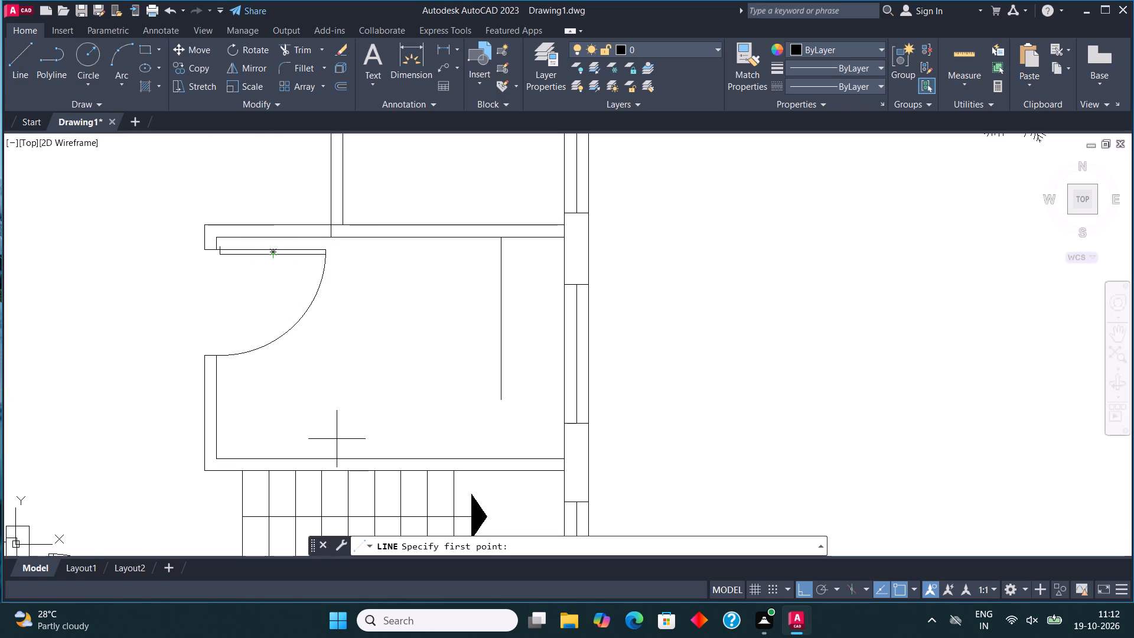
left_click(321, 456)
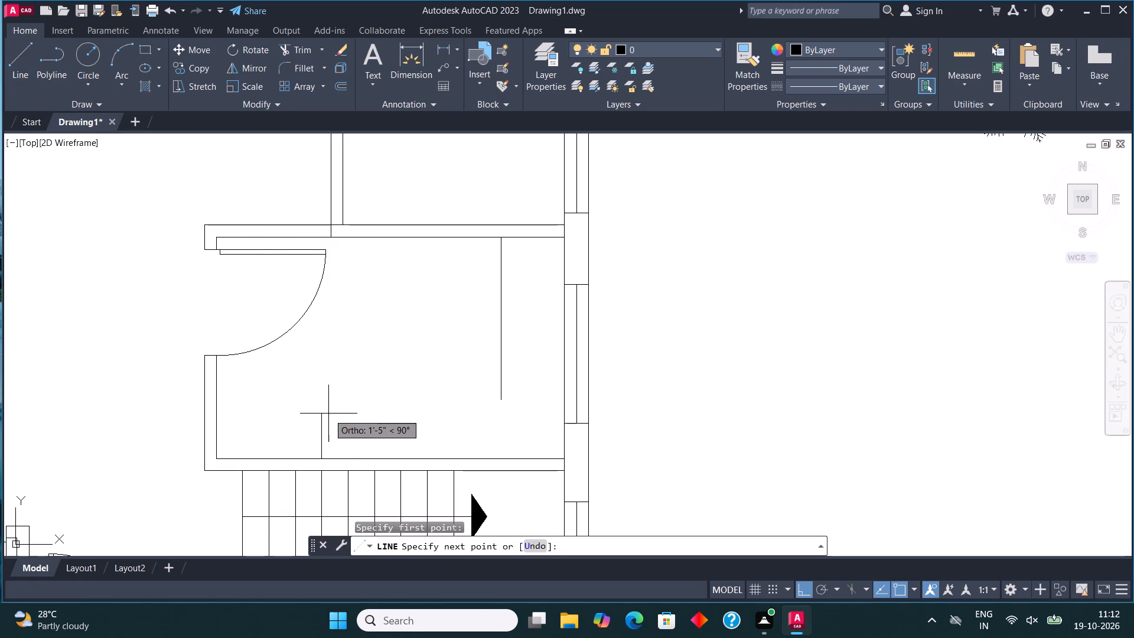
type("2'")
key("Return")
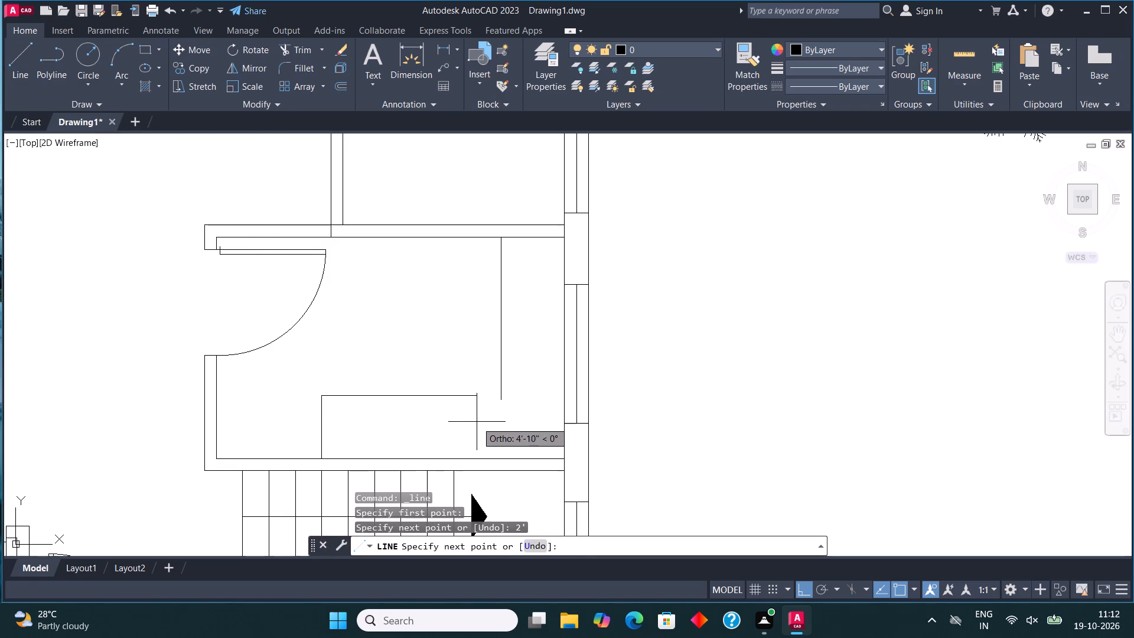
left_click(480, 412)
key("Escape")
Fillet the long vertical and horizontal counter lines so they meet in a sharp corner.
left_click(301, 68)
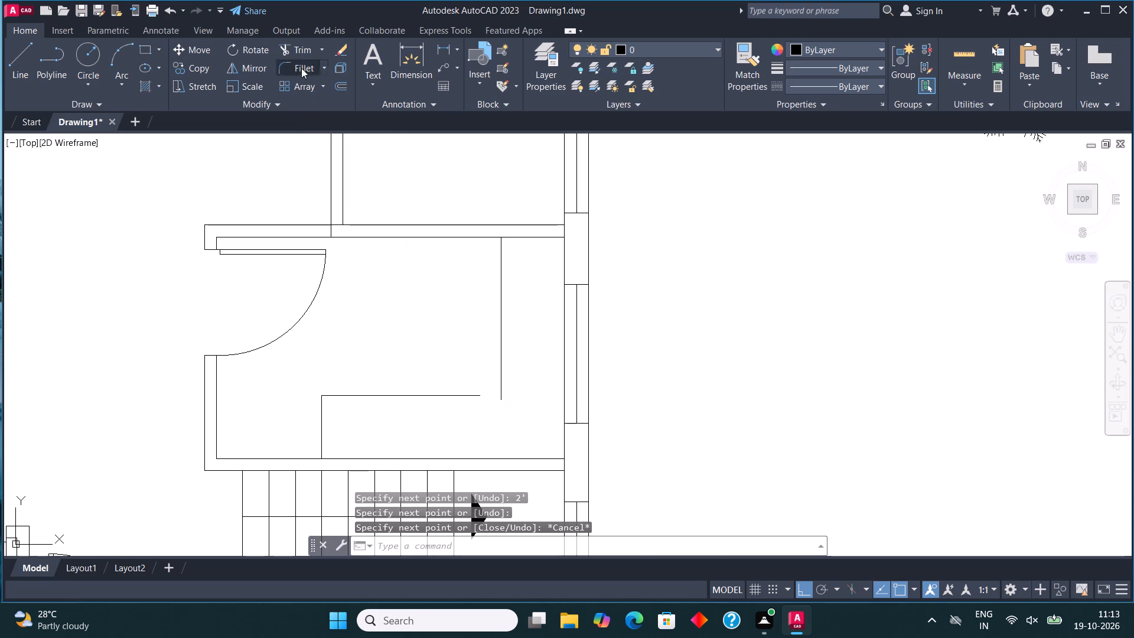
left_click(500, 365)
left_click(470, 395)
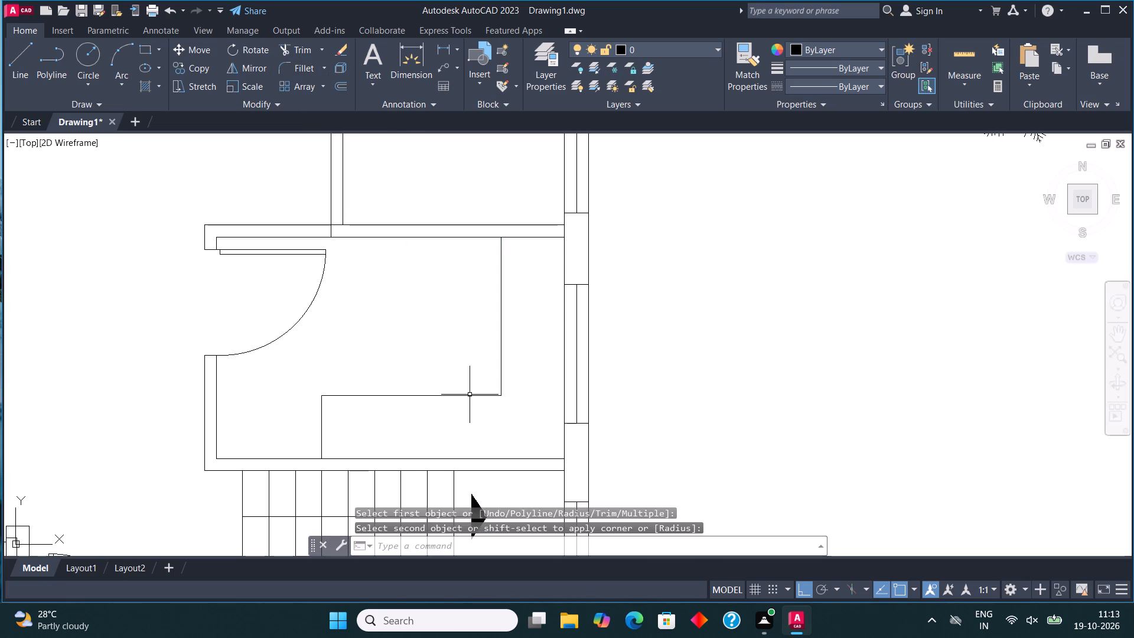
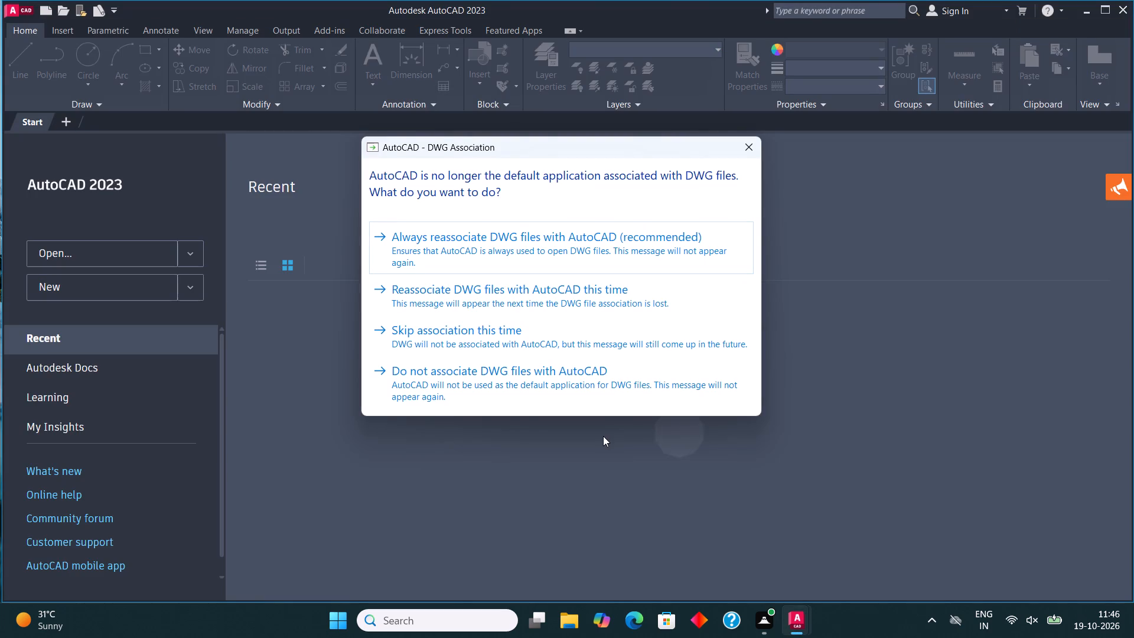
Dismiss the DWG file association prompt without choosing any association option.
left_click(745, 151)
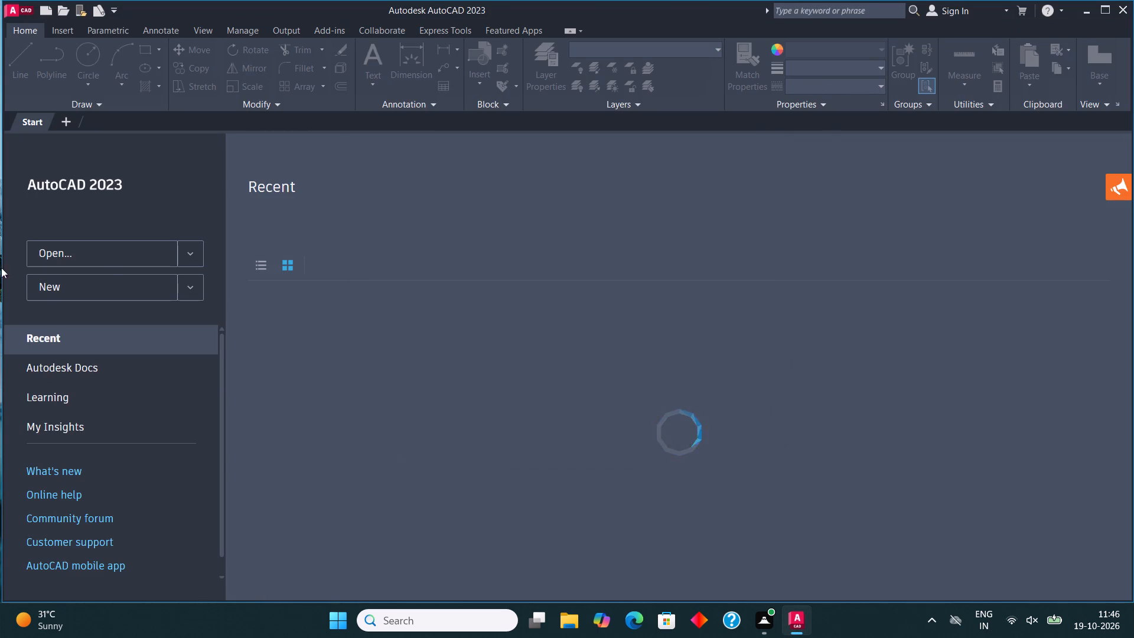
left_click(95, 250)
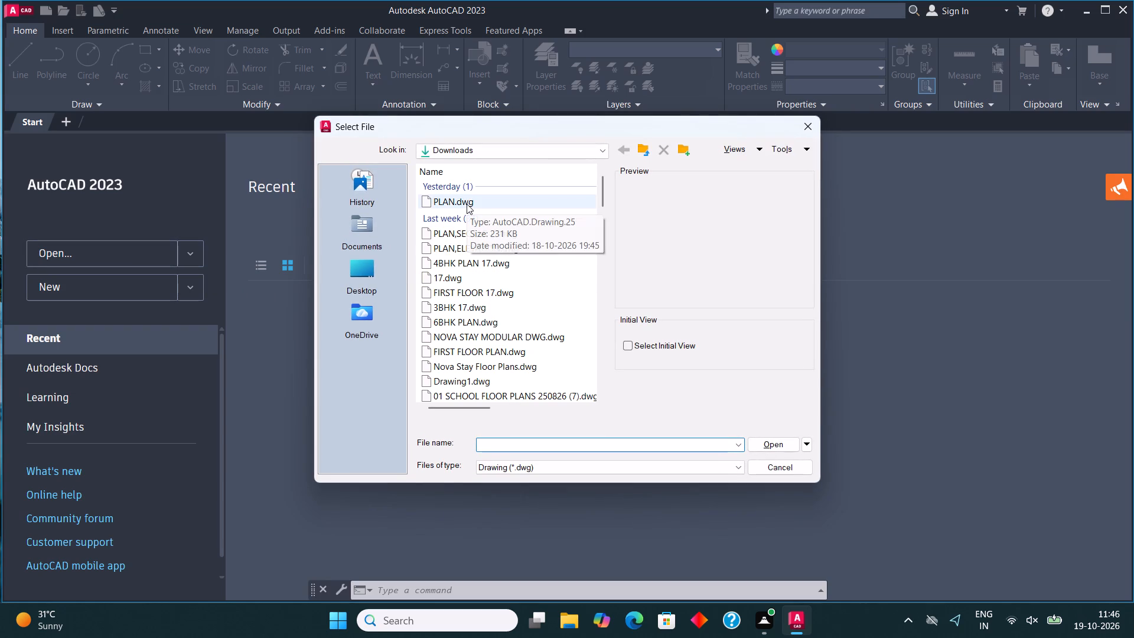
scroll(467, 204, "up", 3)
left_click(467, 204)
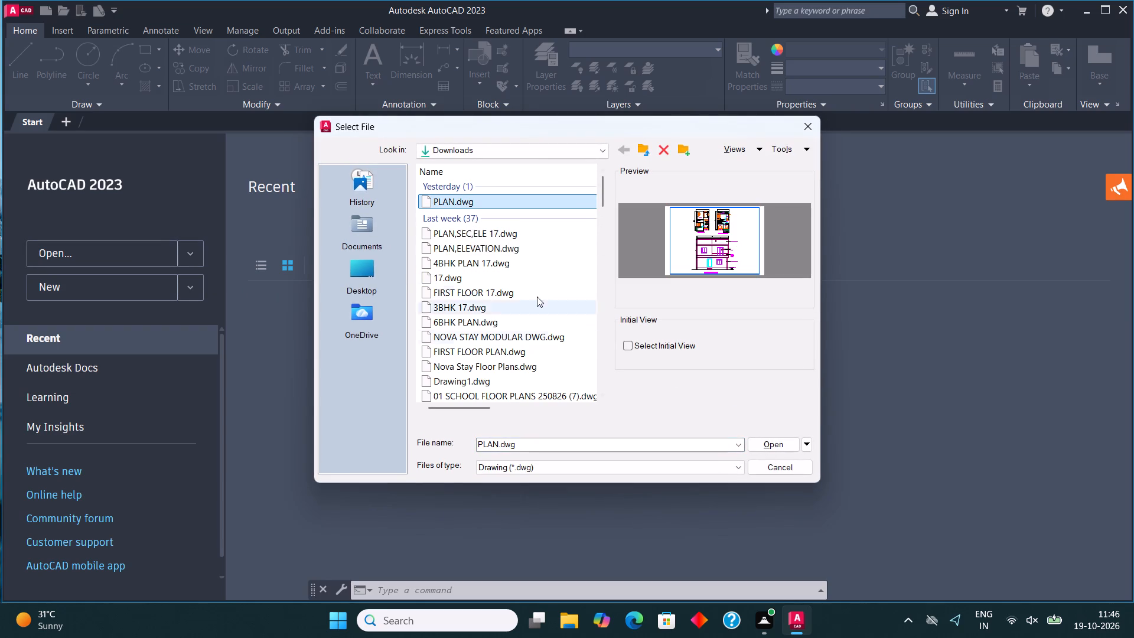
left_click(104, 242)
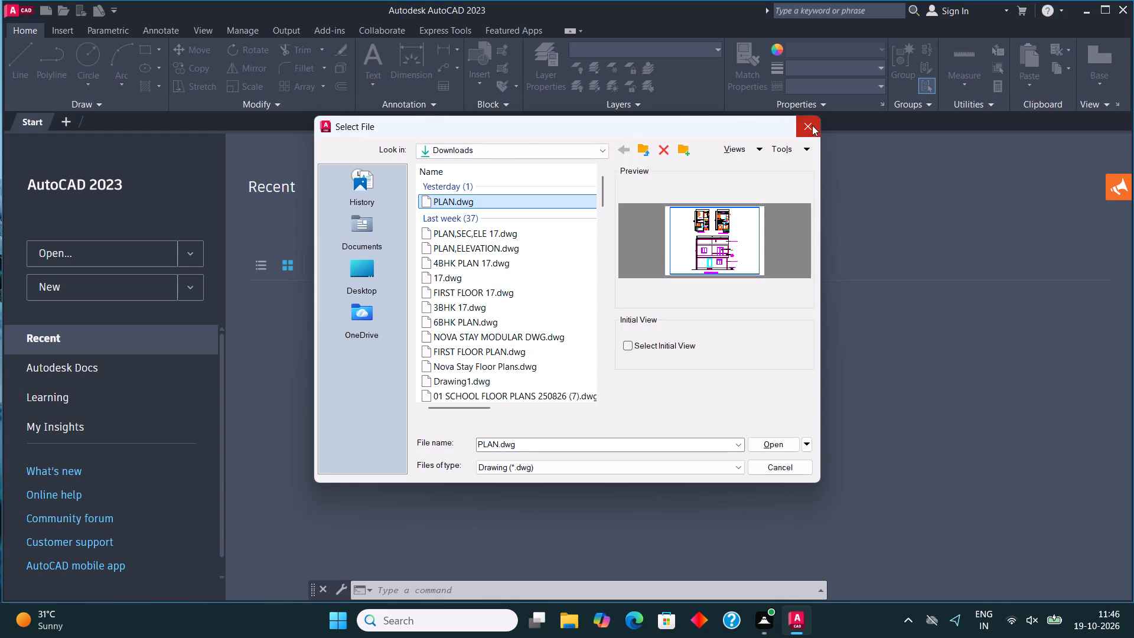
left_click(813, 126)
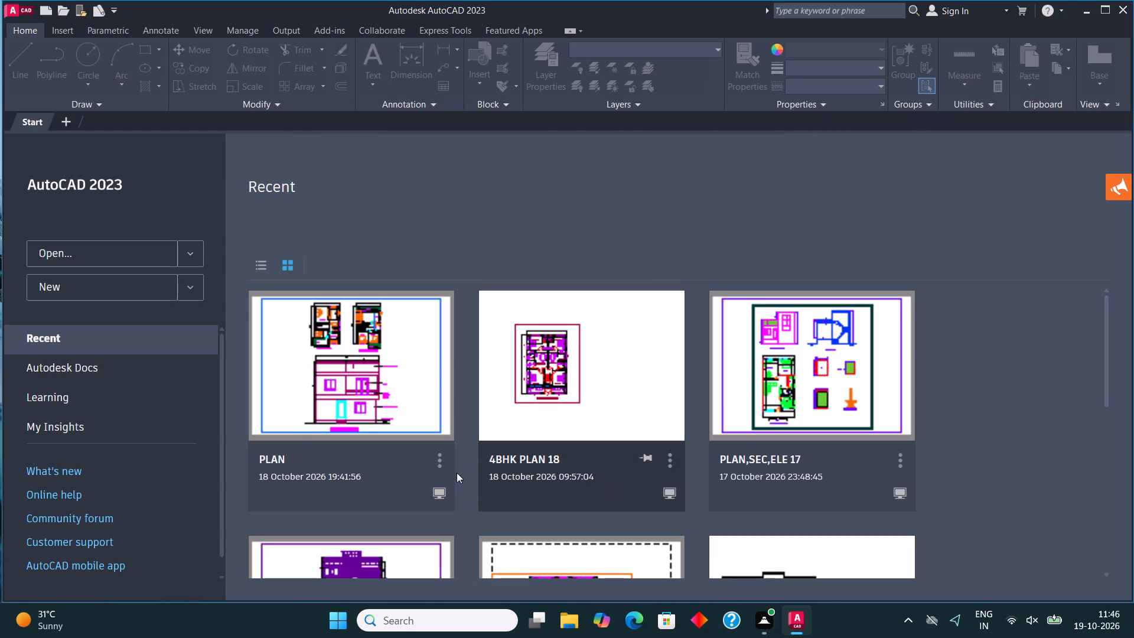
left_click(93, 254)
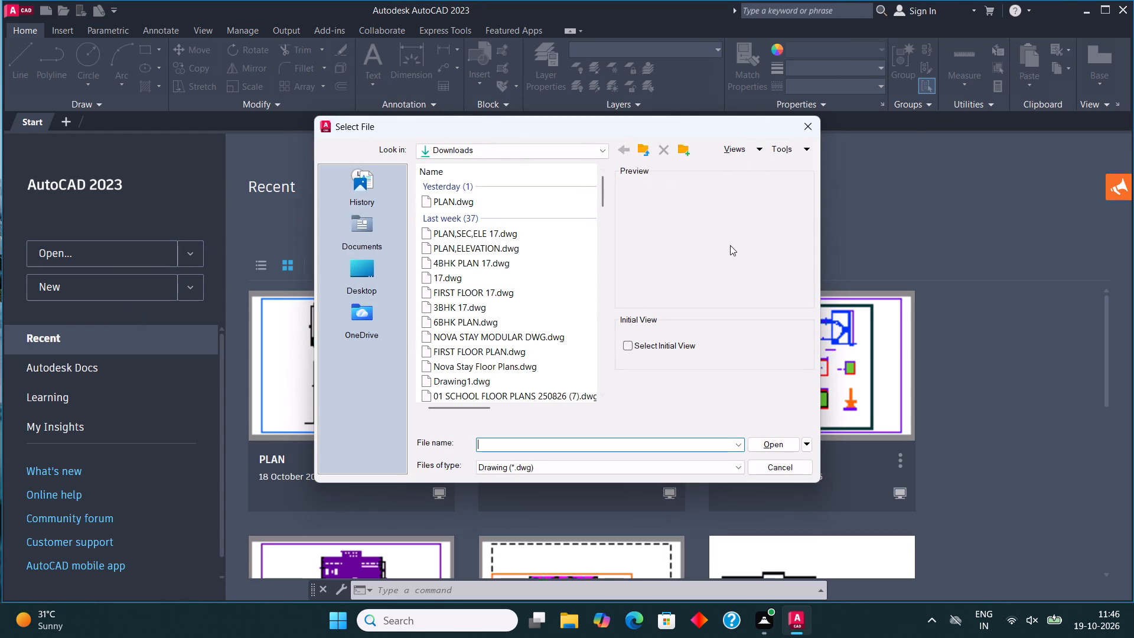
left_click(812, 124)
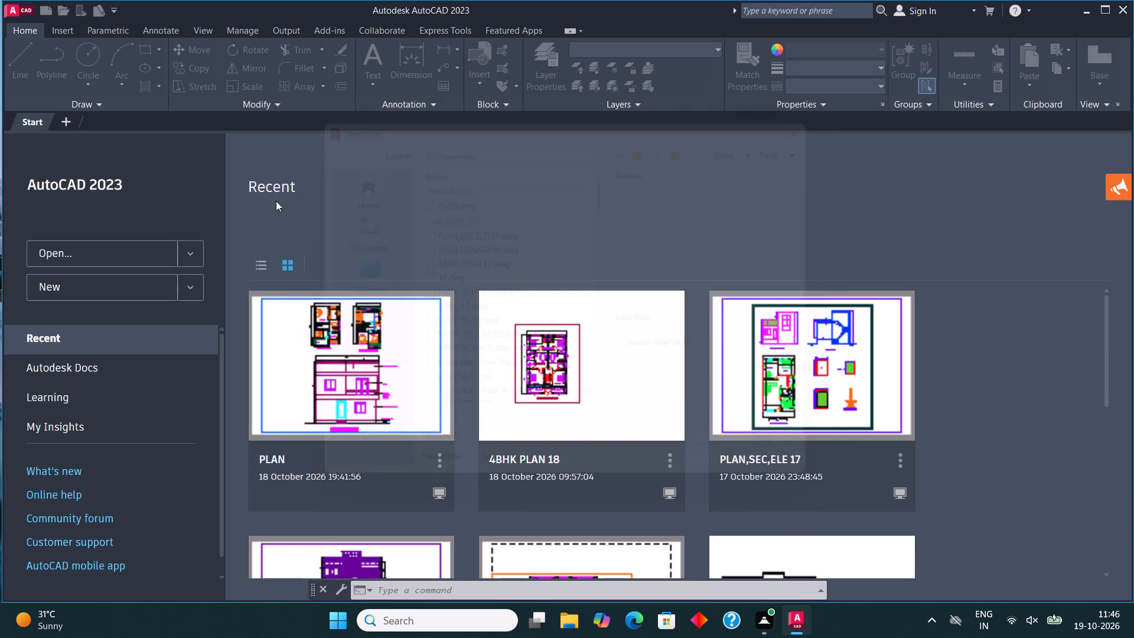
Create a new blank drawing.
left_click(142, 287)
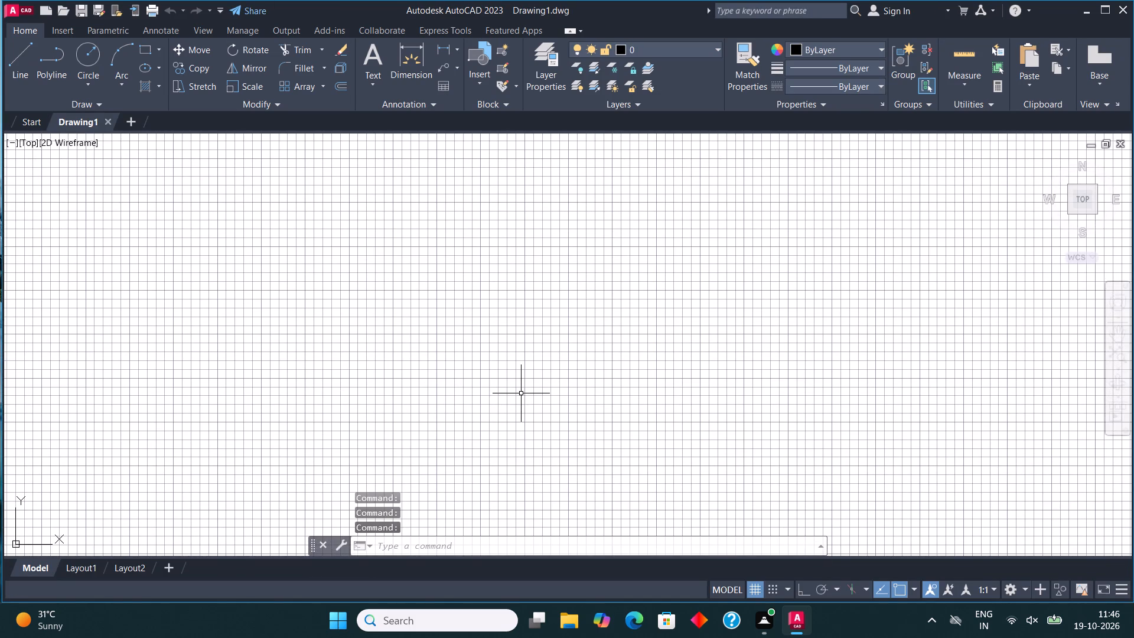
Turn off the grid display in the new drawing.
type("gr")
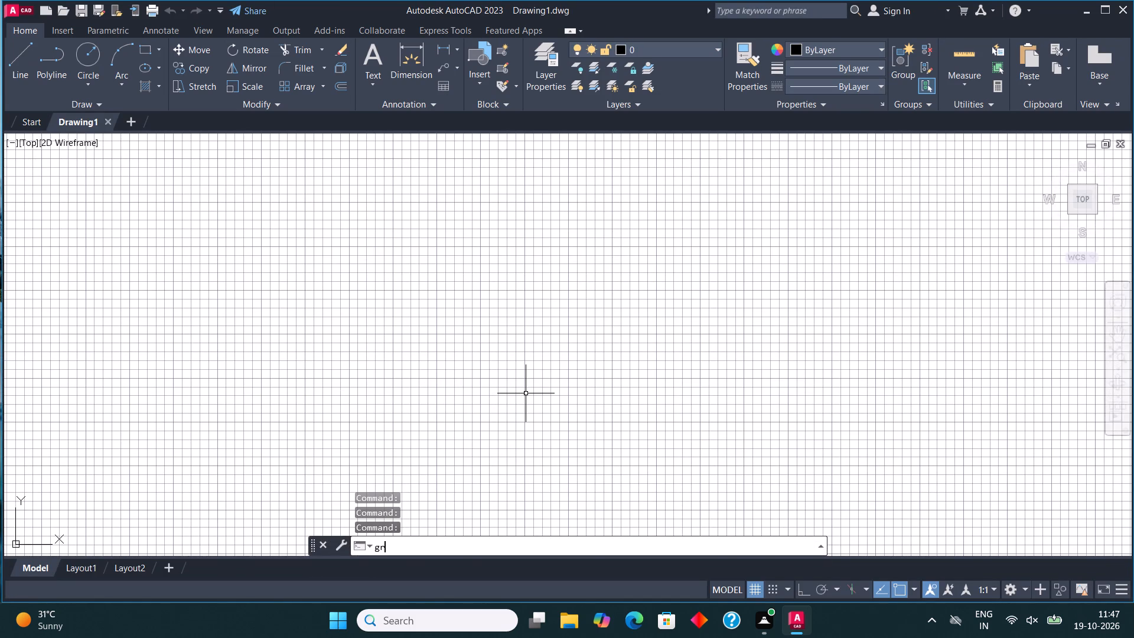
left_click(399, 403)
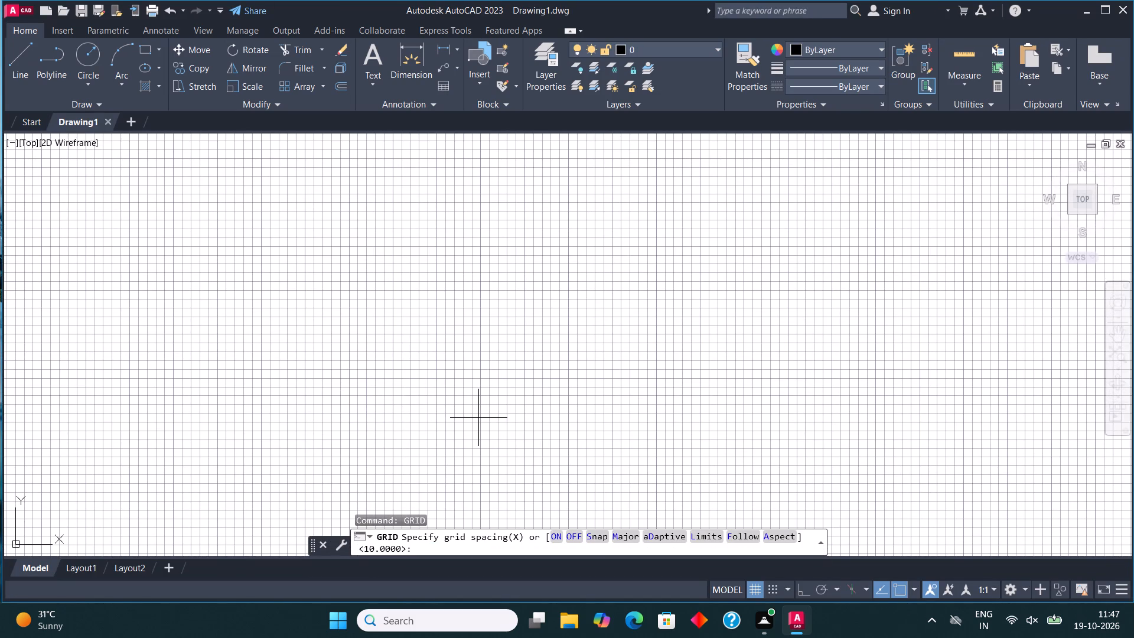
left_click(576, 539)
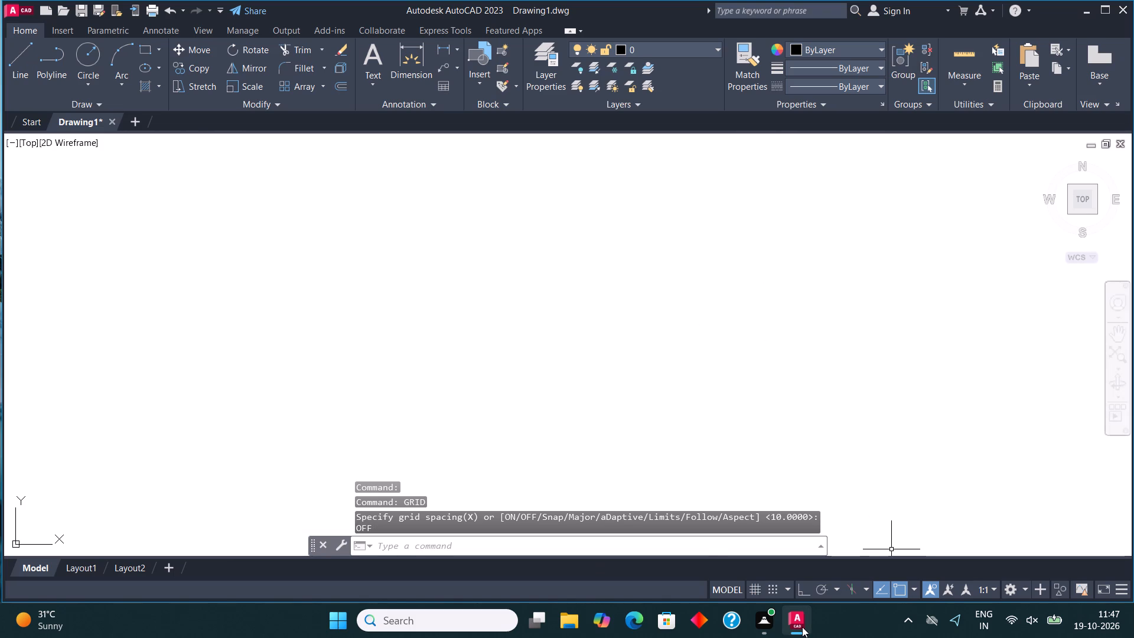
left_click(786, 555)
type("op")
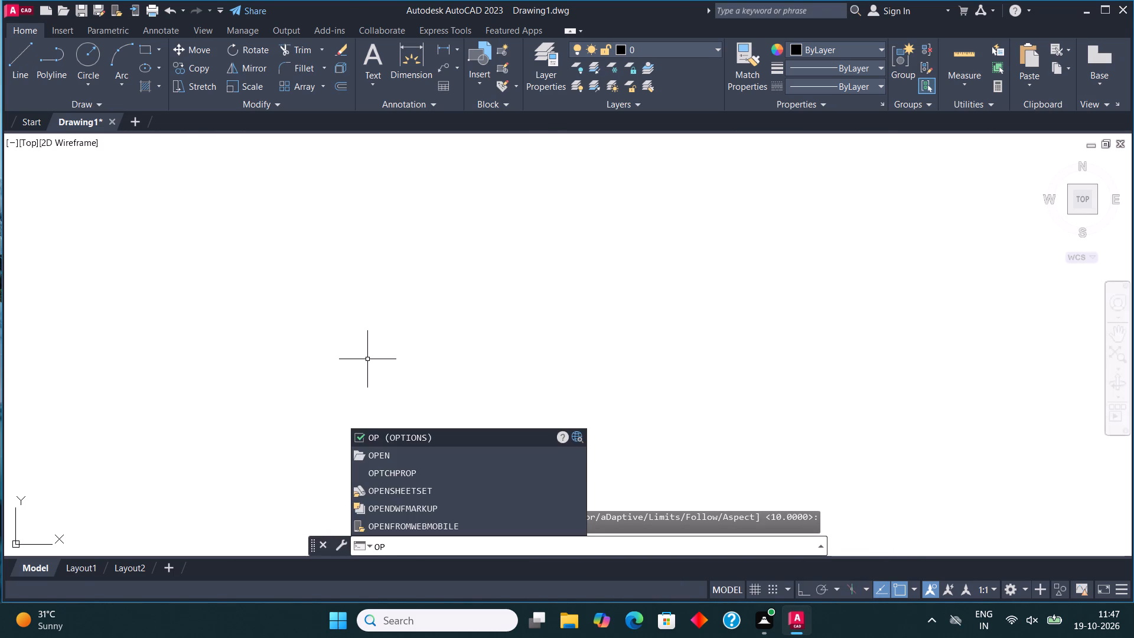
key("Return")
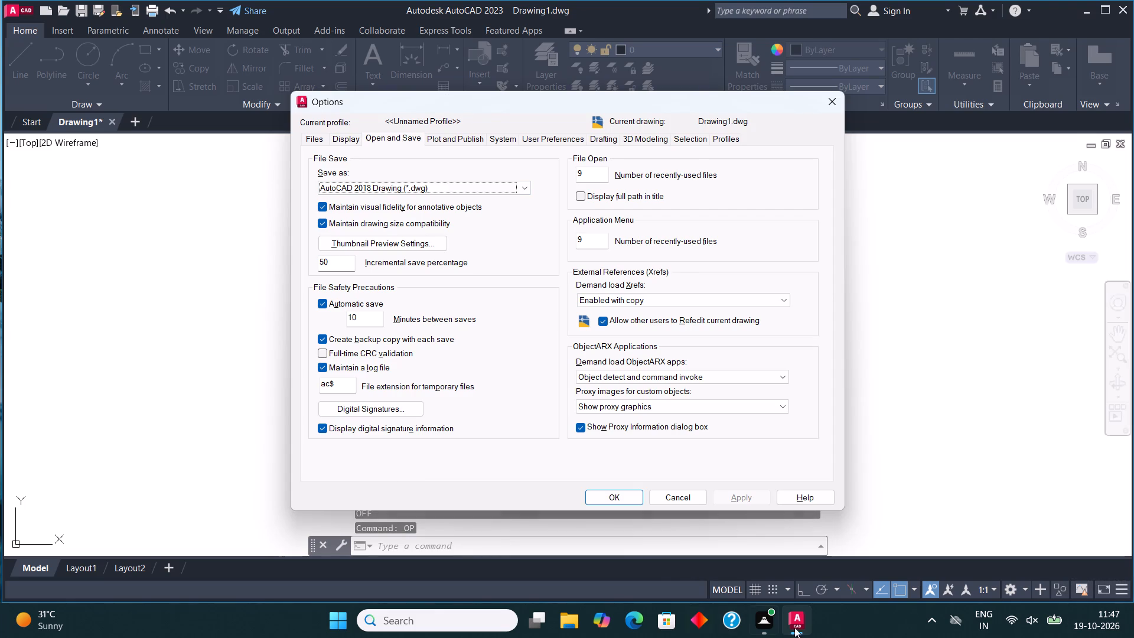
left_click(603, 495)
Set the drawing's length units to Architectural with 0'-0" precision and change the insertion scale unit.
type("un")
key("Return")
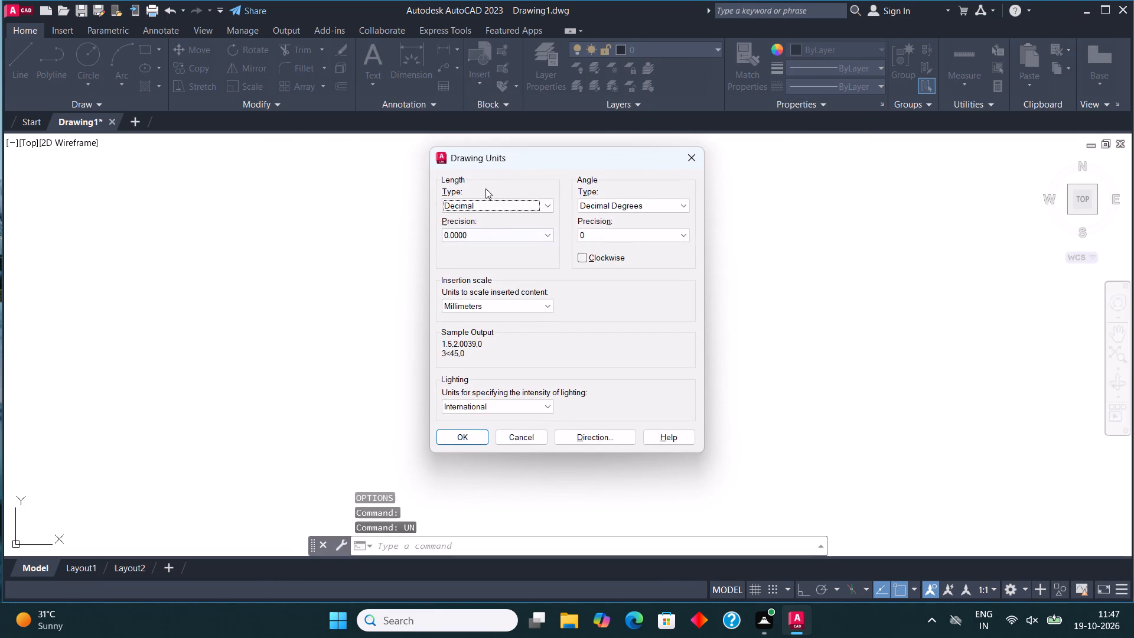
left_click(489, 204)
left_click(503, 215)
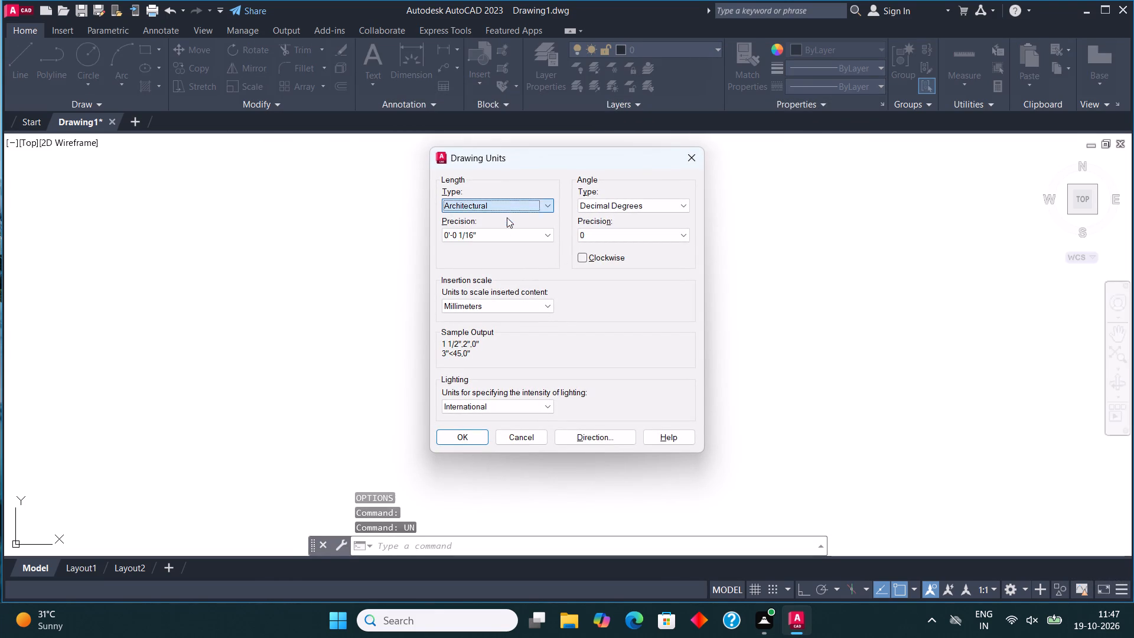
left_click(513, 239)
left_click(506, 248)
left_click(502, 308)
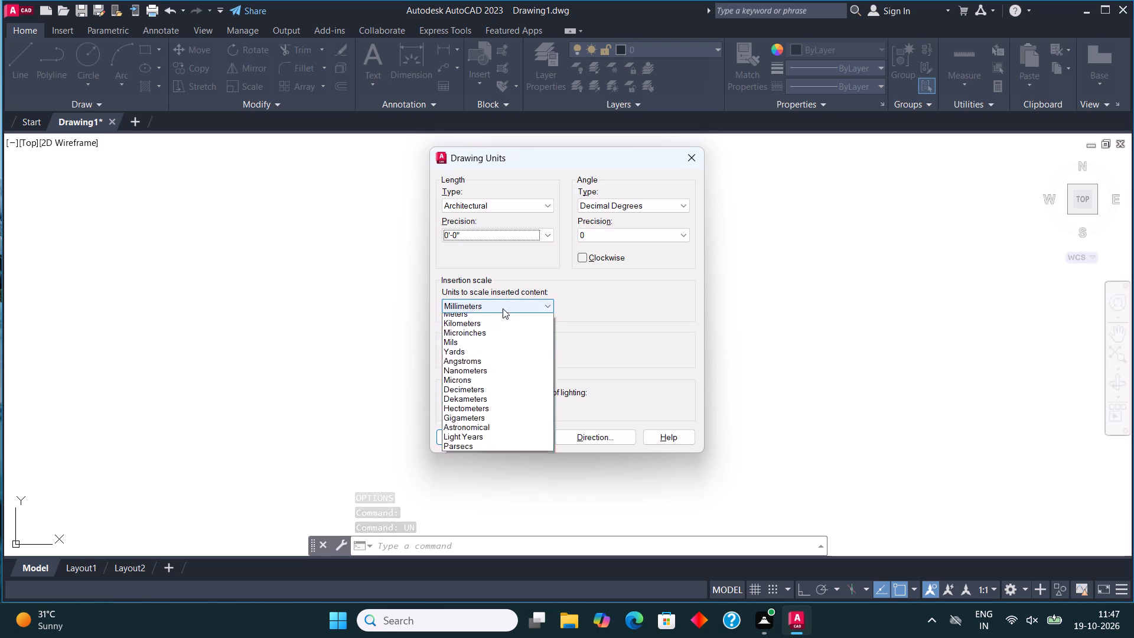
left_click(493, 327)
left_click(478, 432)
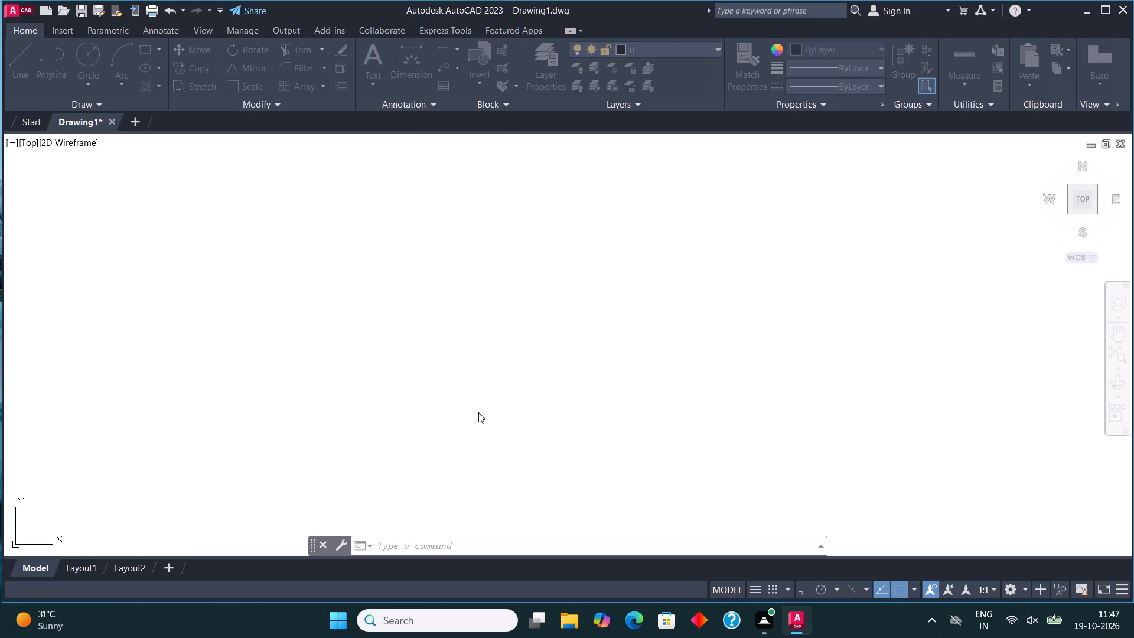
Modify the ISO-25 dimension style so its primary units are Architectural with 0'-0" precision.
type("dim")
left_click(435, 423)
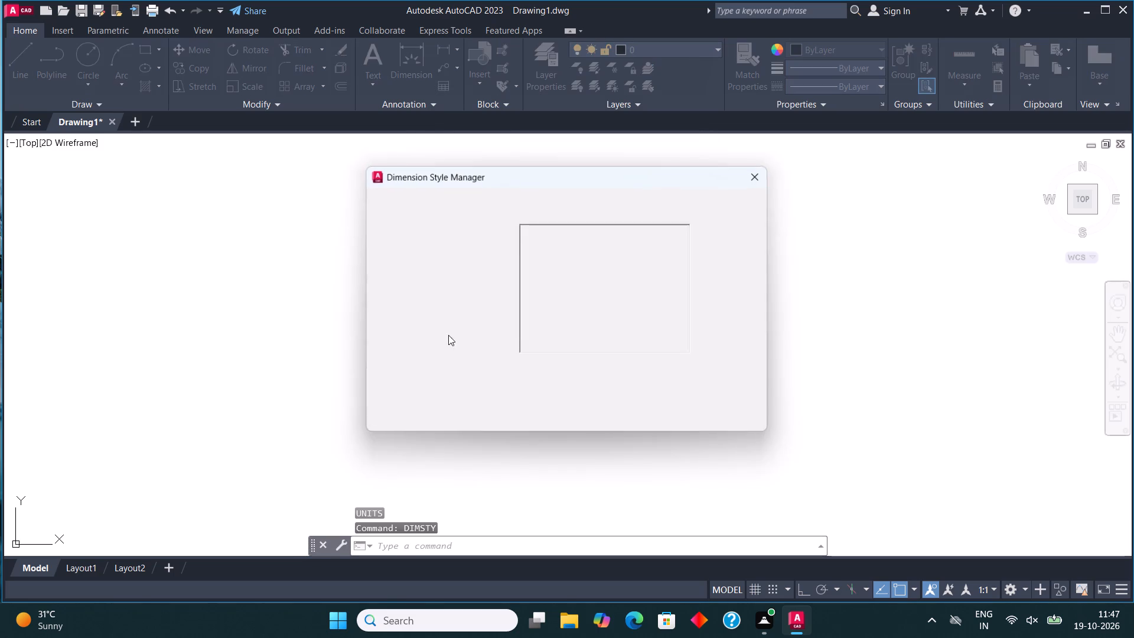
left_click(719, 274)
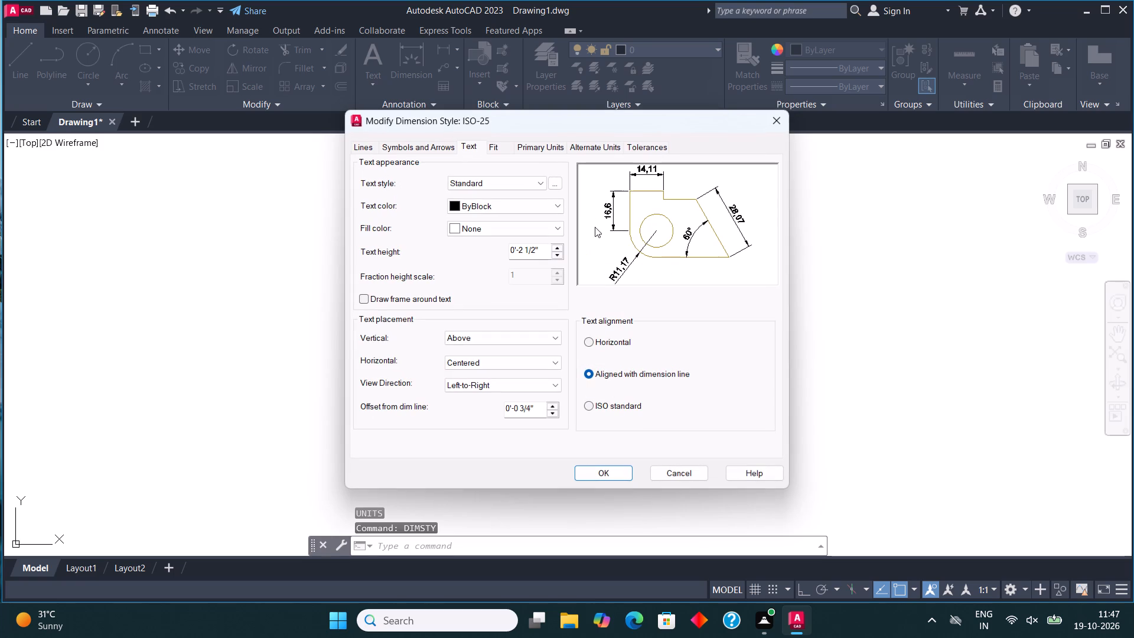
left_click(524, 149)
left_click(523, 177)
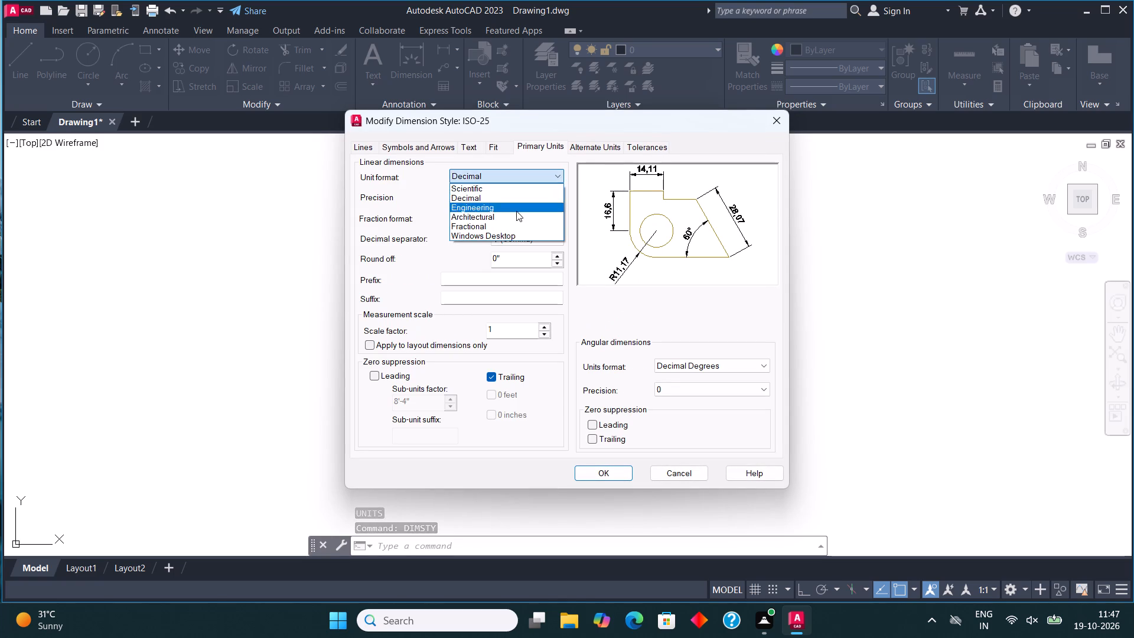
left_click(514, 214)
left_click(501, 199)
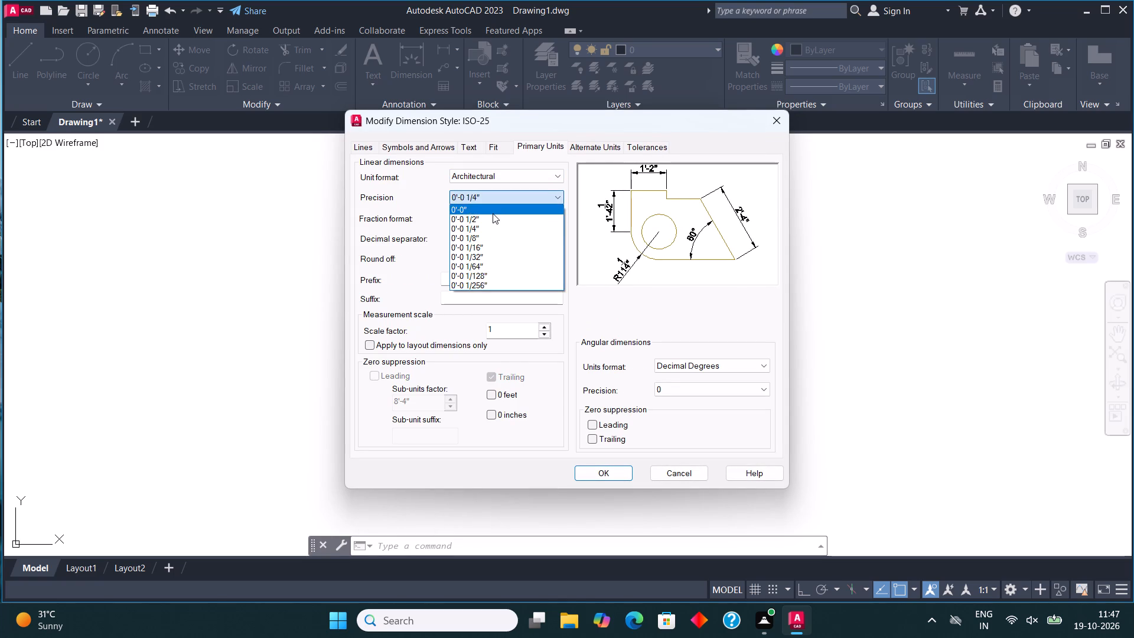
left_click(493, 213)
Set the ISO-25 dimension text height to 5", make the style current and close the Dimension Style Manager.
left_click(480, 142)
left_click_drag(544, 253, 495, 256)
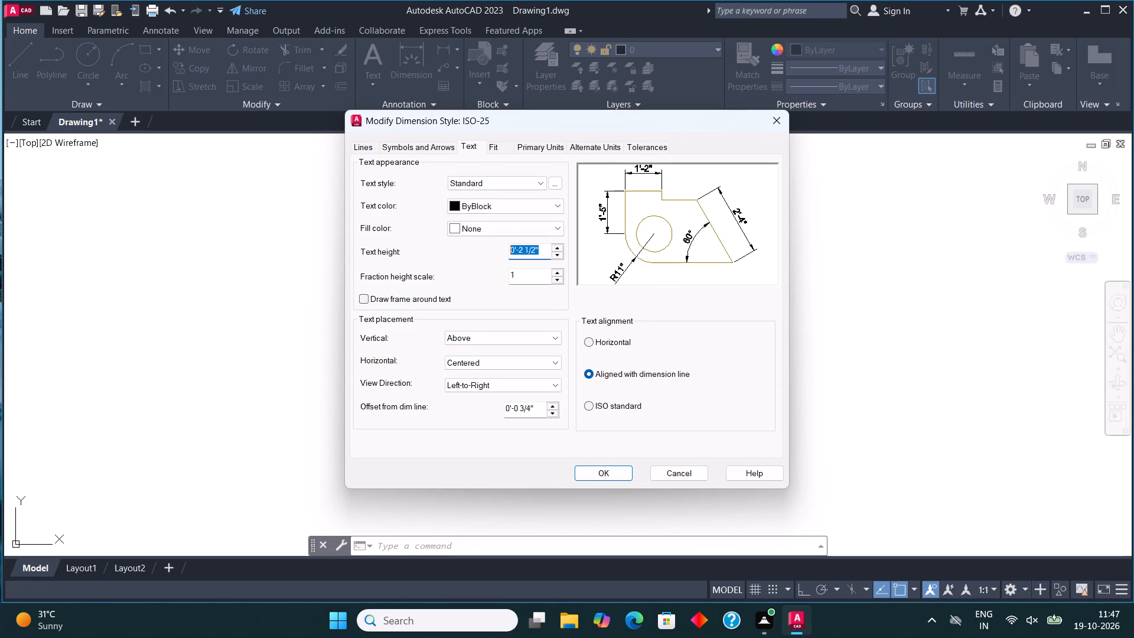
left_click_drag(495, 256, 457, 256)
type("5\"")
left_click(620, 473)
left_click(745, 233)
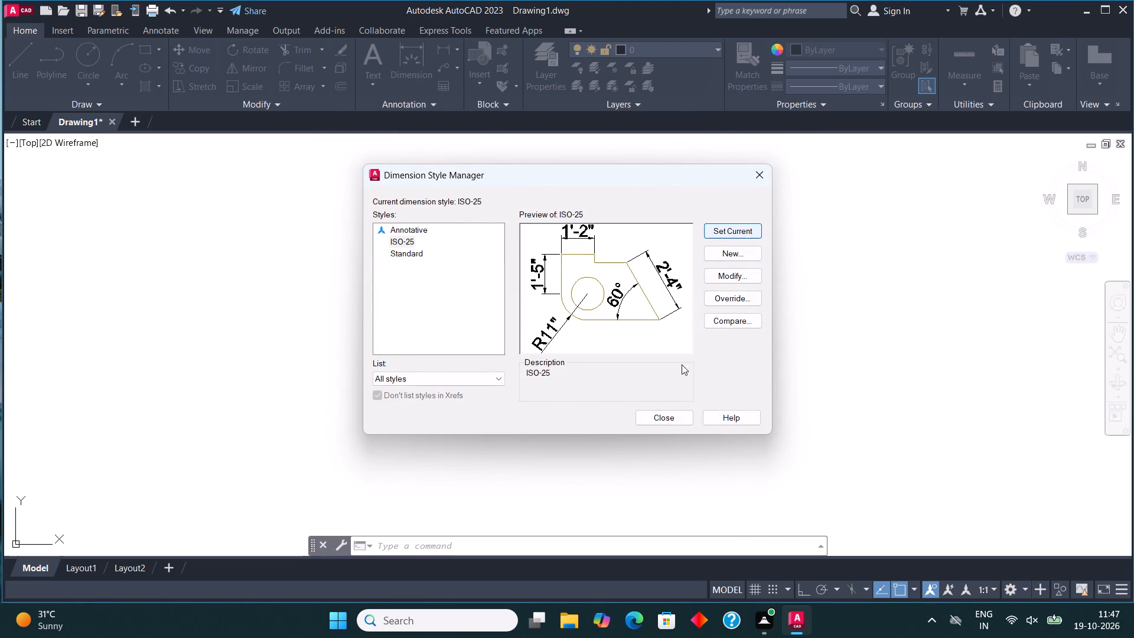
left_click(670, 414)
With Ortho on, draw a closed rectangular outline from lines: 30' right, 40' down, 30' left and back to the start.
left_click(21, 65)
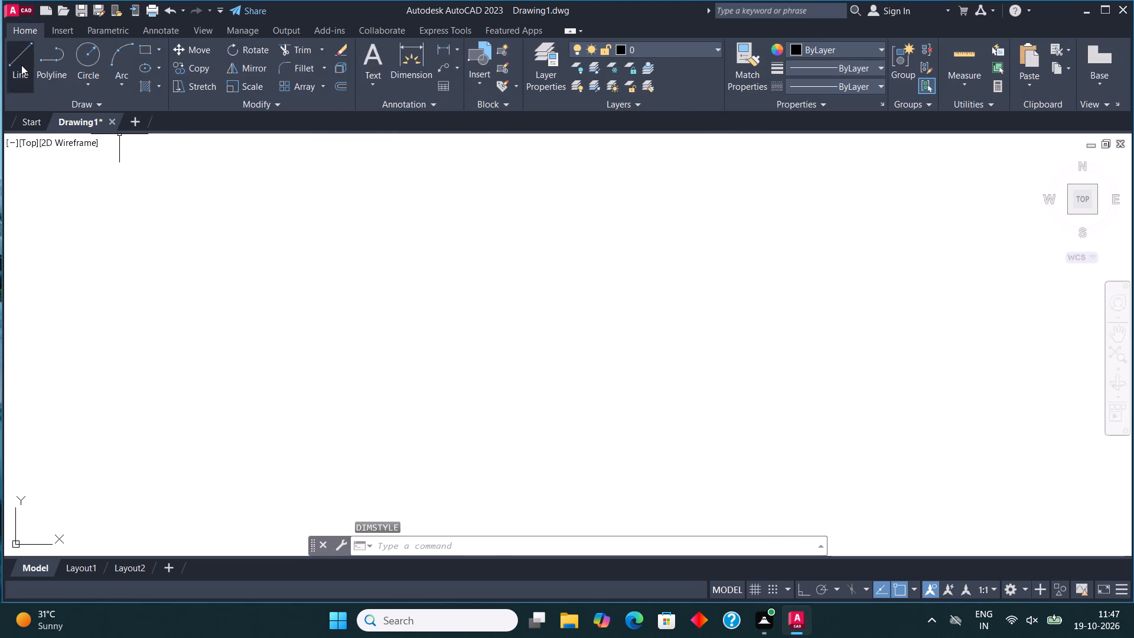
key("F8")
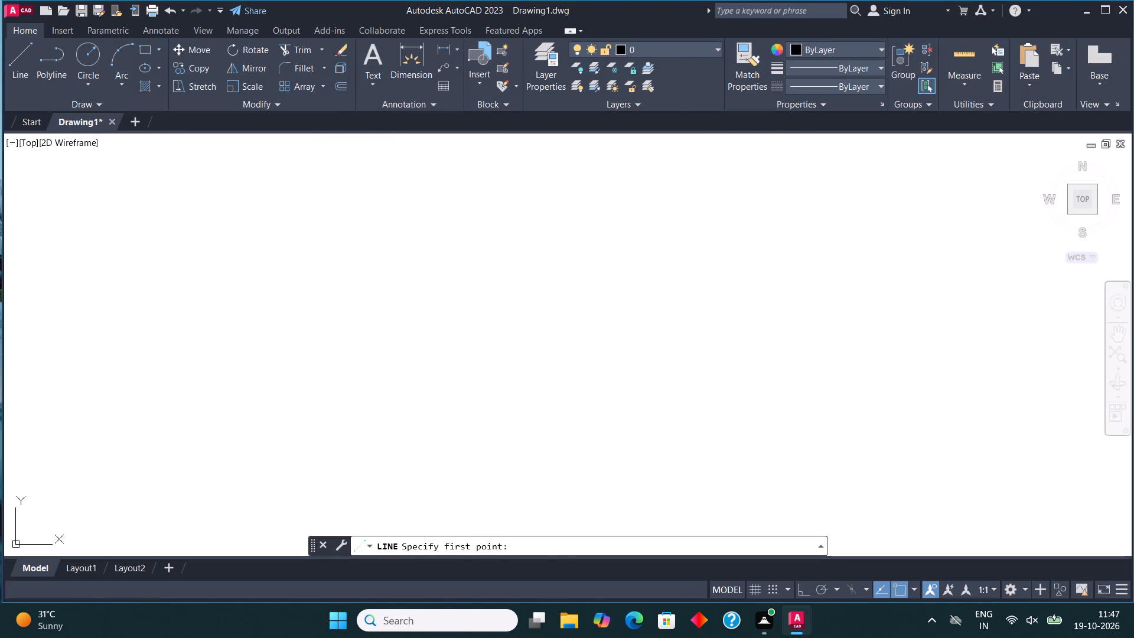
left_click(381, 294)
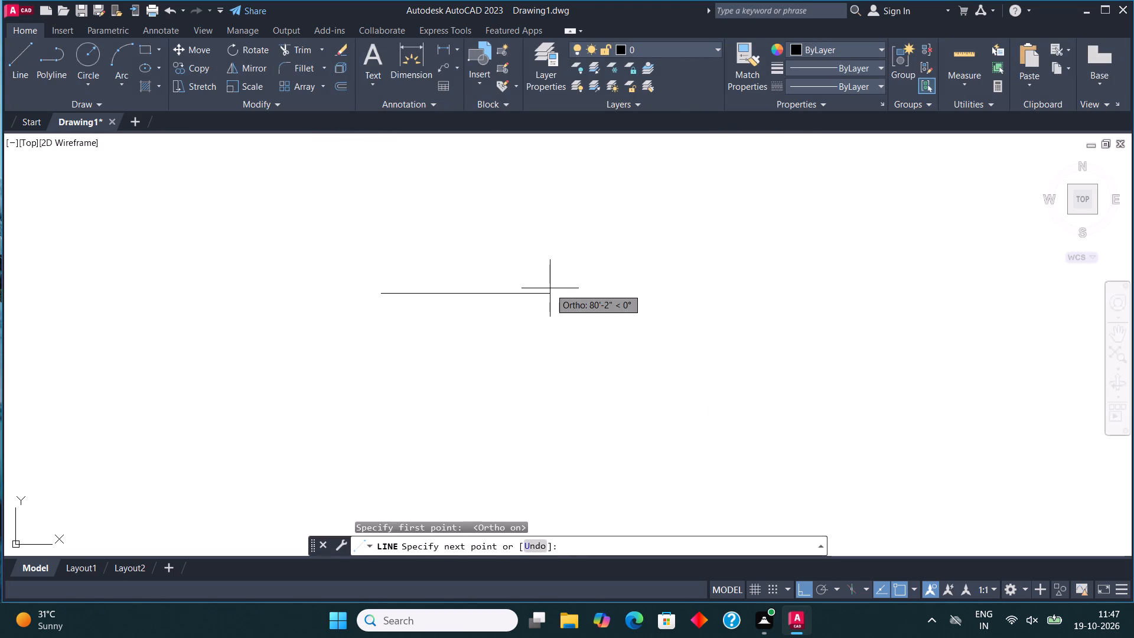
type("30'")
key("Return")
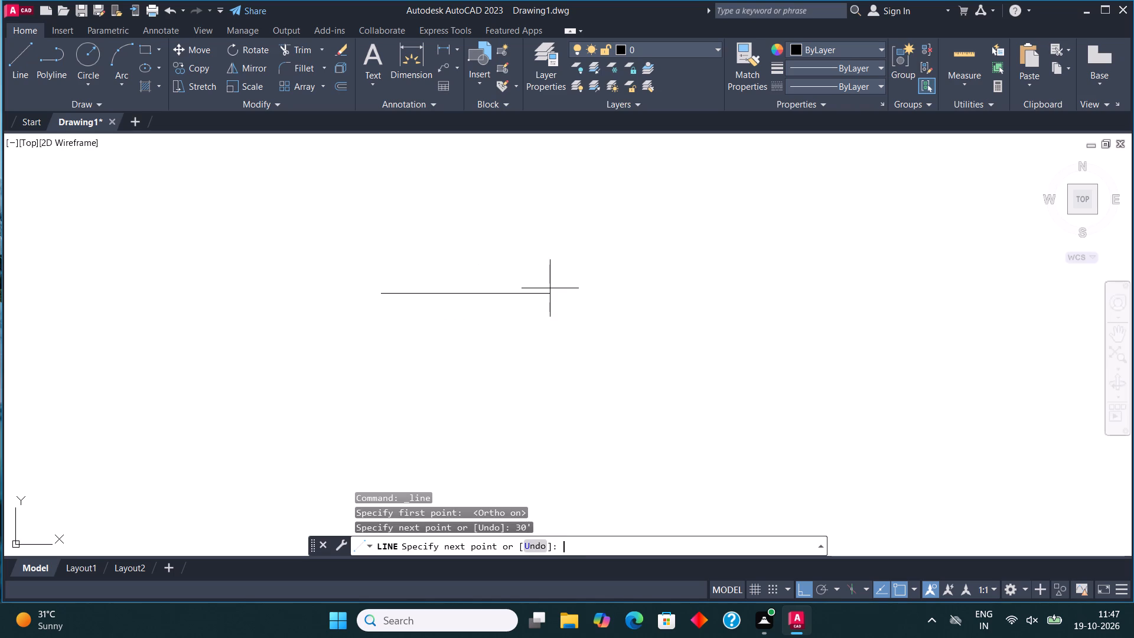
scroll(549, 294, "down", 3)
scroll(538, 357, "up", 3)
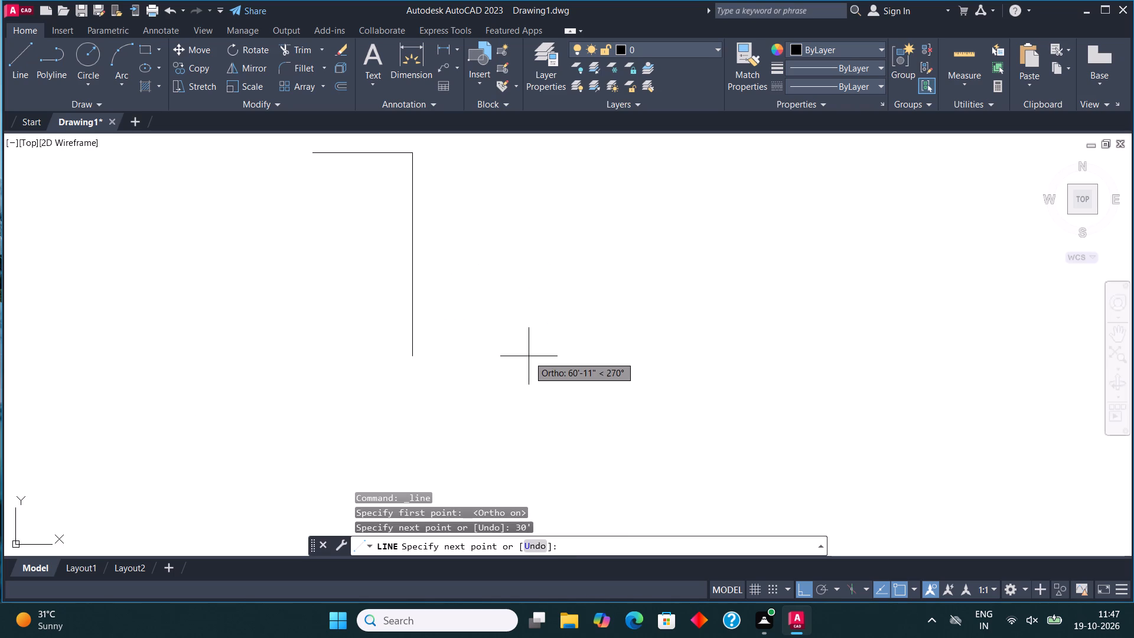
type("40'")
key("Return")
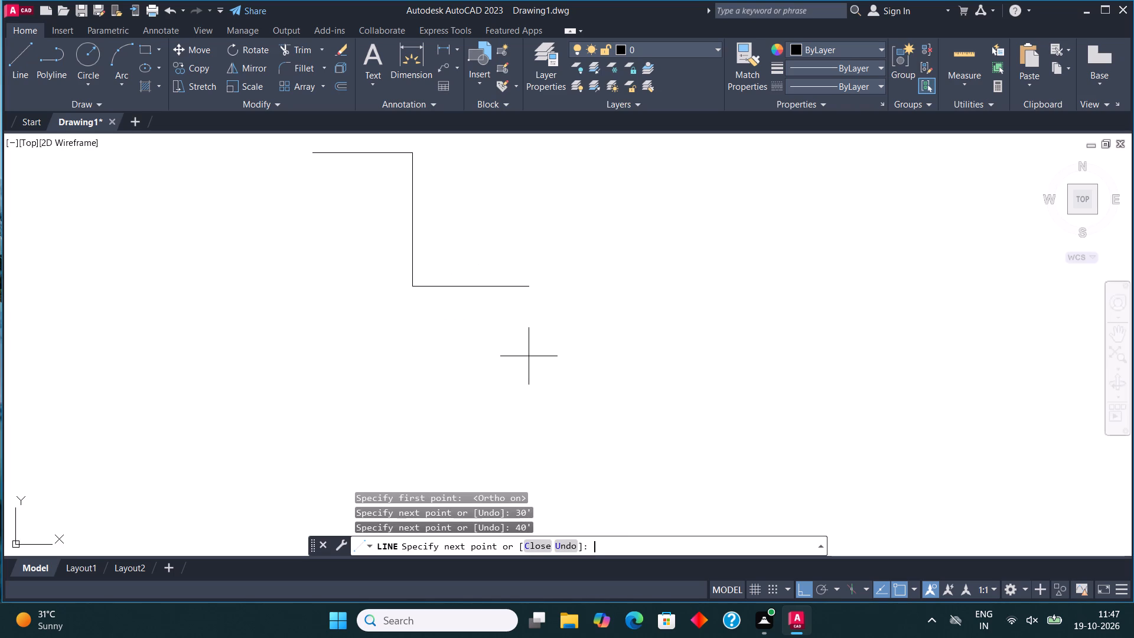
scroll(529, 363, "down", 2)
middle_click_drag(420, 294, 442, 329)
scroll(424, 331, "up", 1)
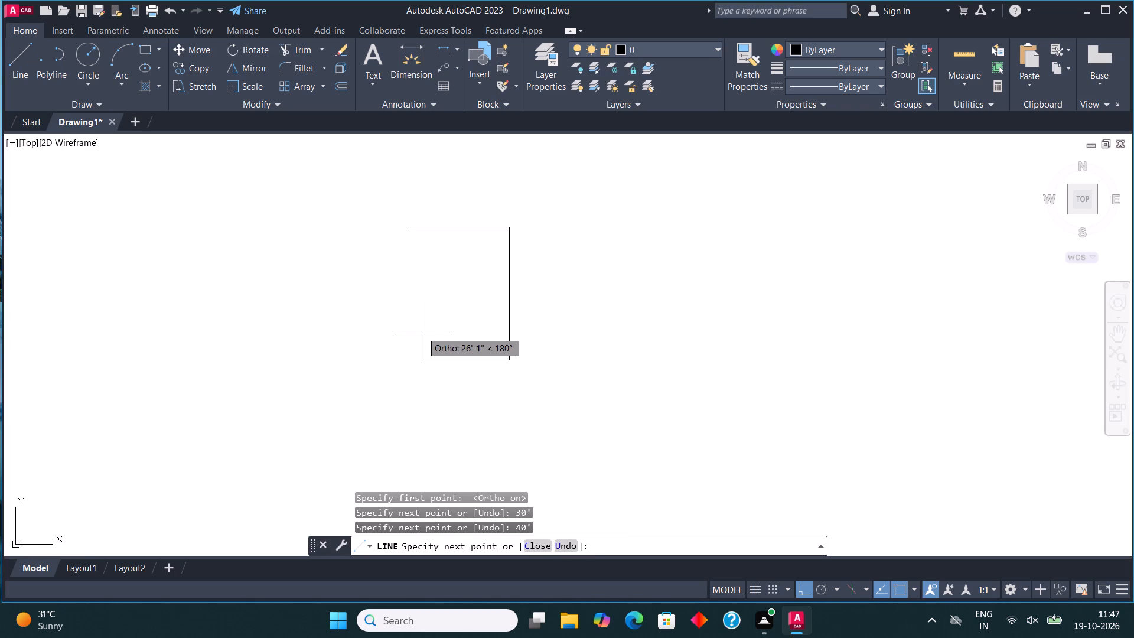
type("30'")
key("Return")
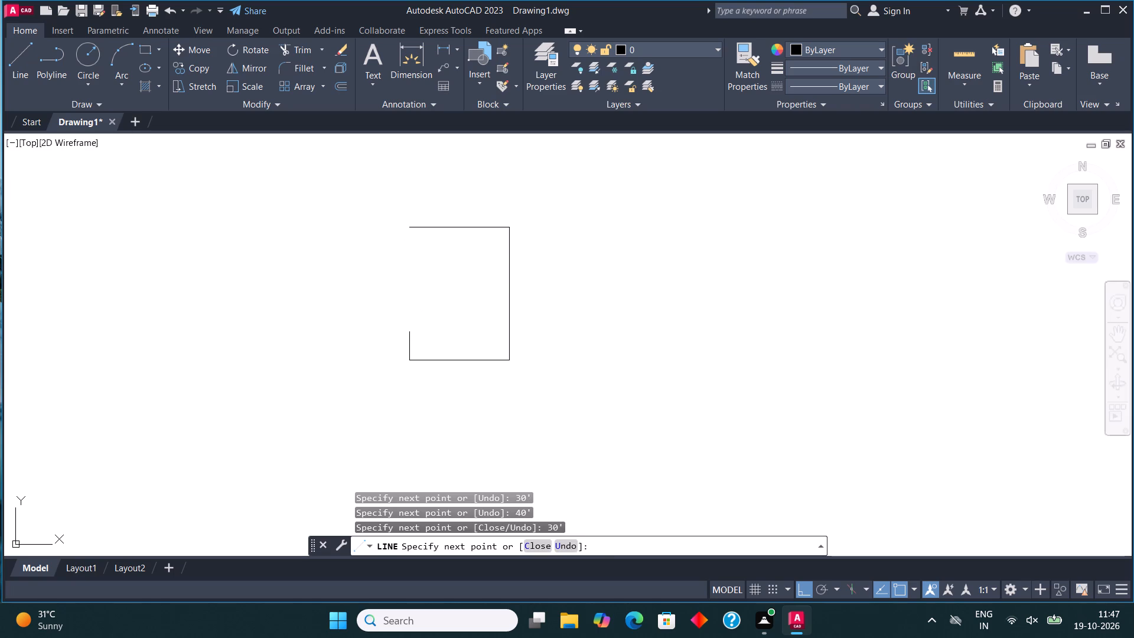
left_click(412, 224)
key("Escape")
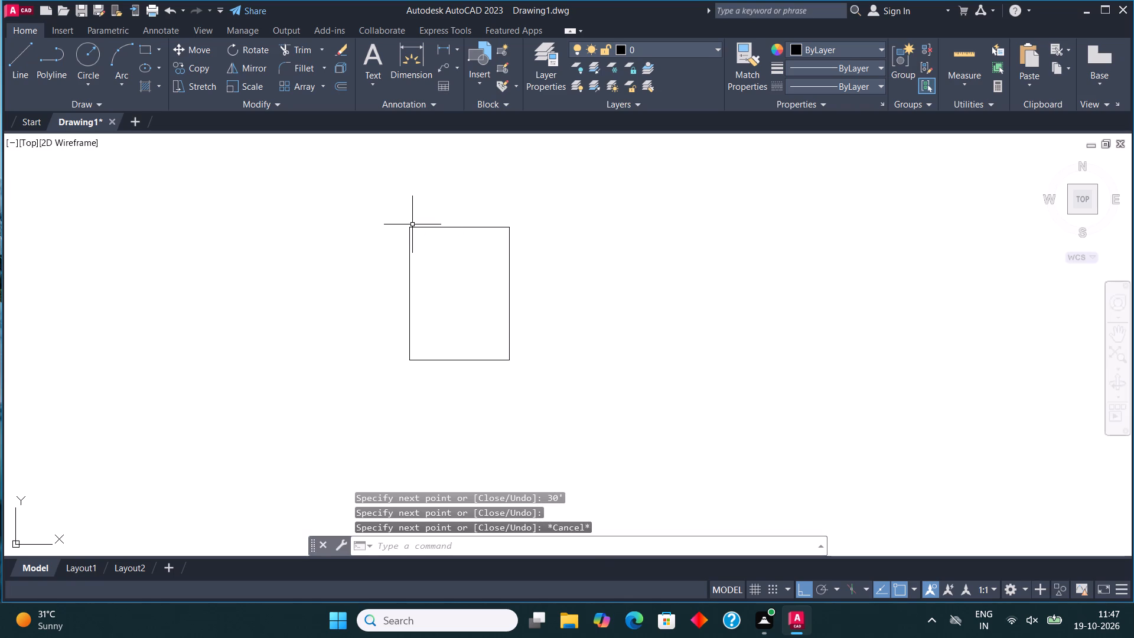
Offset all four lines of the rectangular outline 9" inward to form the outer wall thickness.
left_click(475, 204)
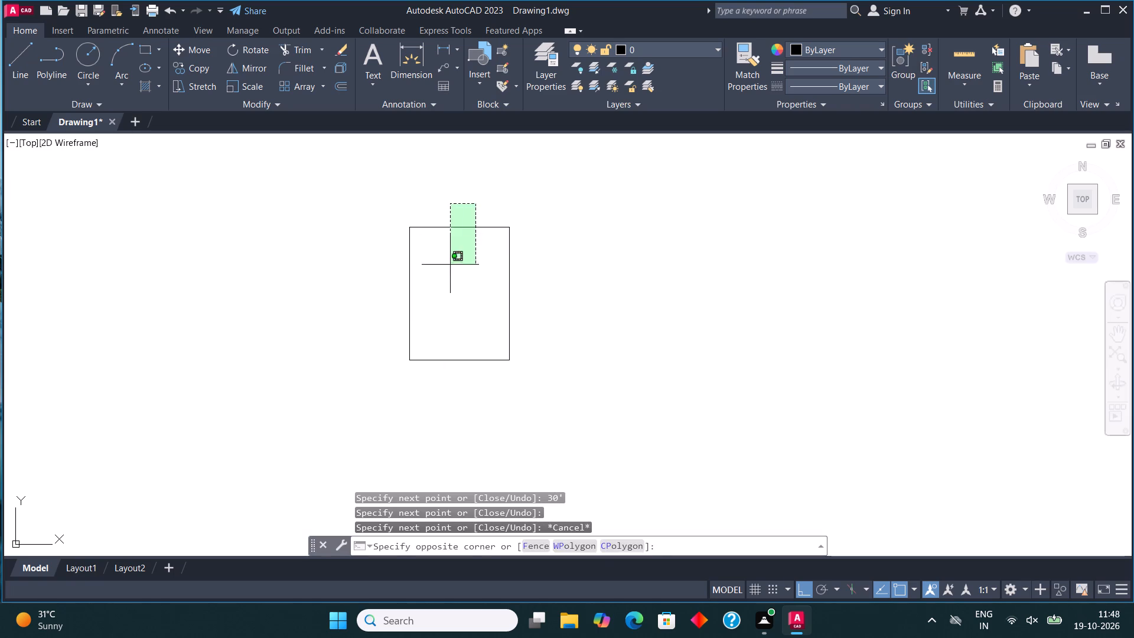
left_click(450, 266)
left_click(340, 83)
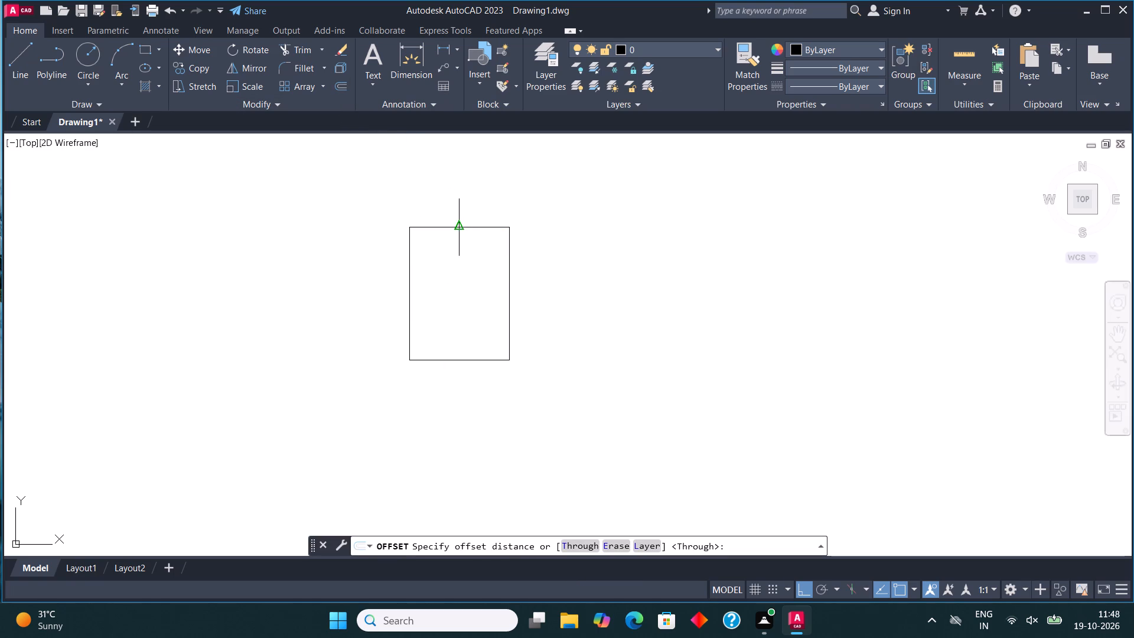
left_click(460, 226)
type("9\"")
key("Return")
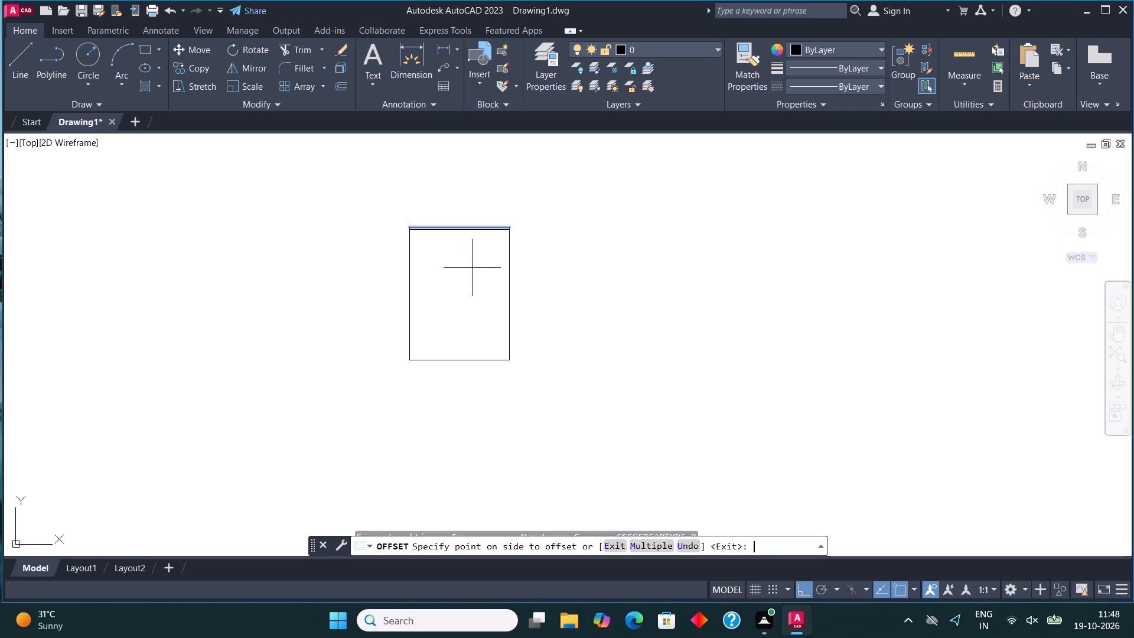
left_click(449, 300)
left_click(410, 263)
left_click(430, 271)
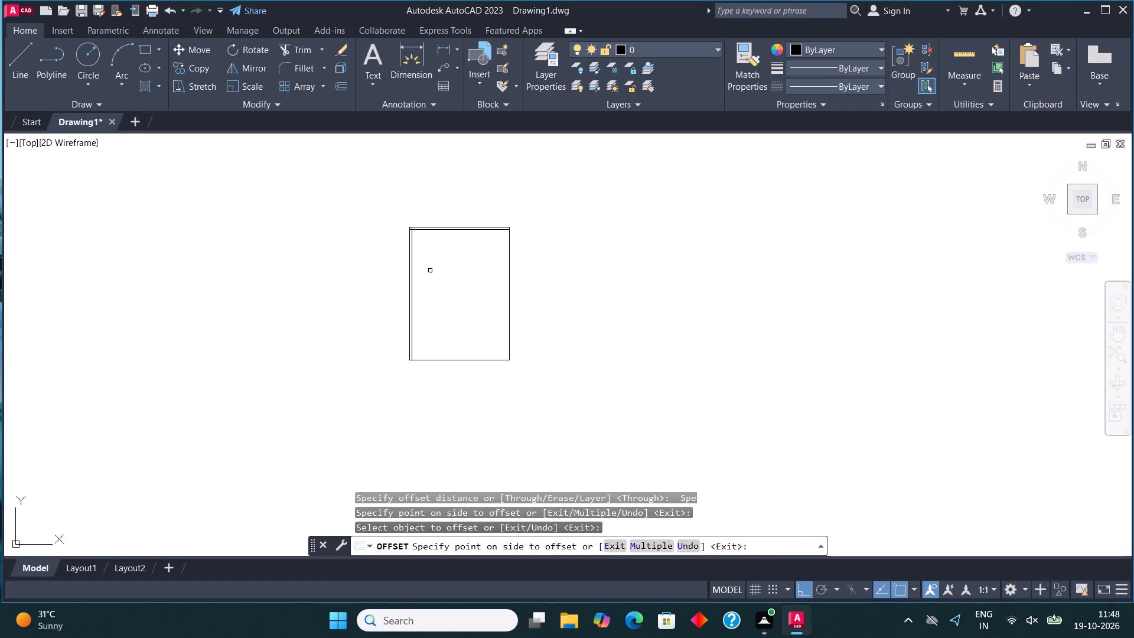
left_click(447, 360)
left_click(447, 338)
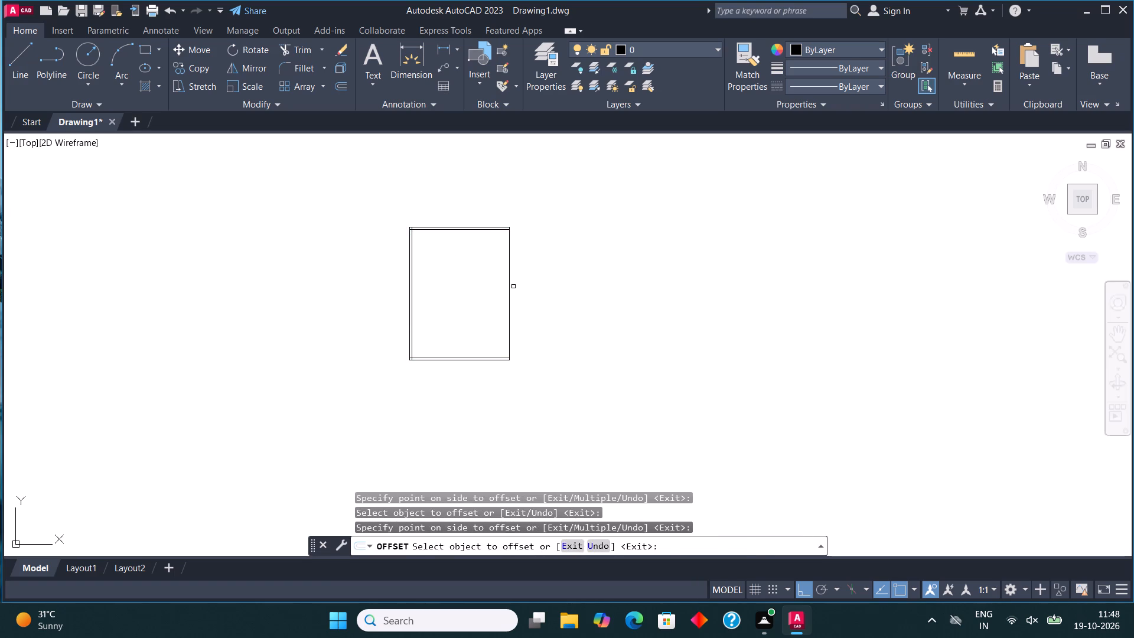
left_click_drag(510, 283, 503, 276)
left_click(493, 266)
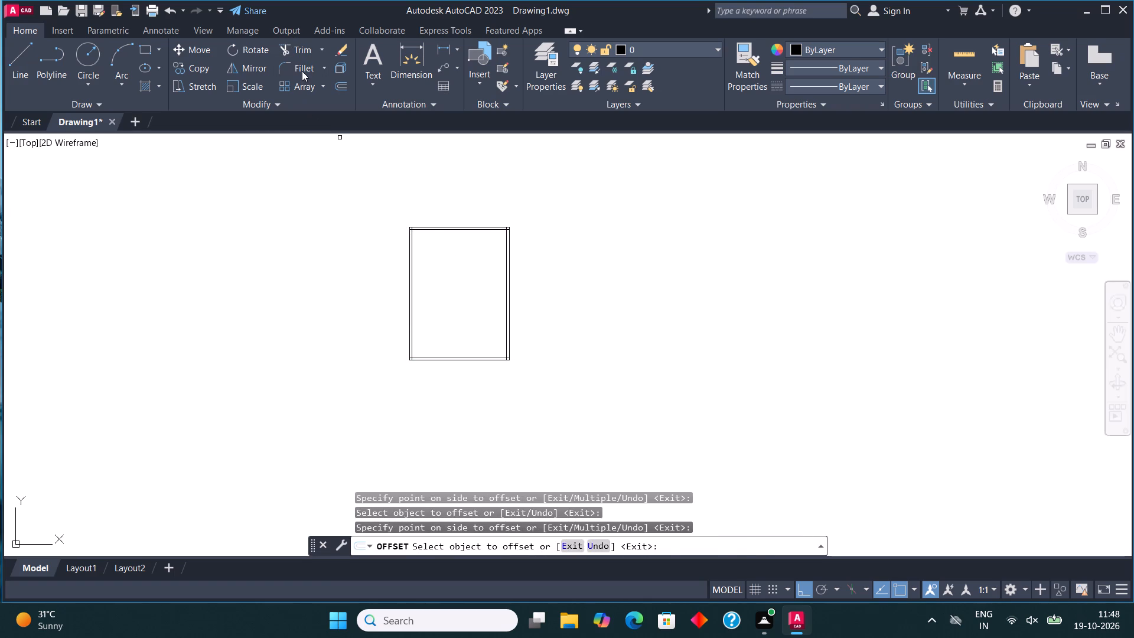
Fillet the inner wall lines at all four corners so the overlapping ends are trimmed to a clean inner rectangle.
left_click(302, 71)
scroll(429, 232, "up", 2)
left_click(413, 226)
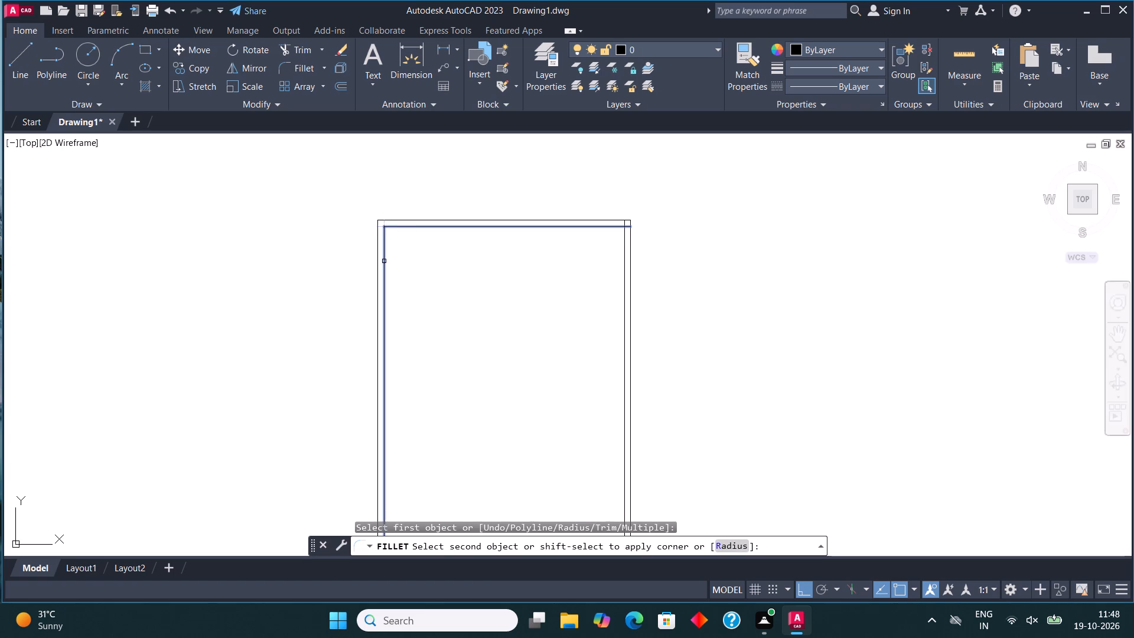
left_click(385, 264)
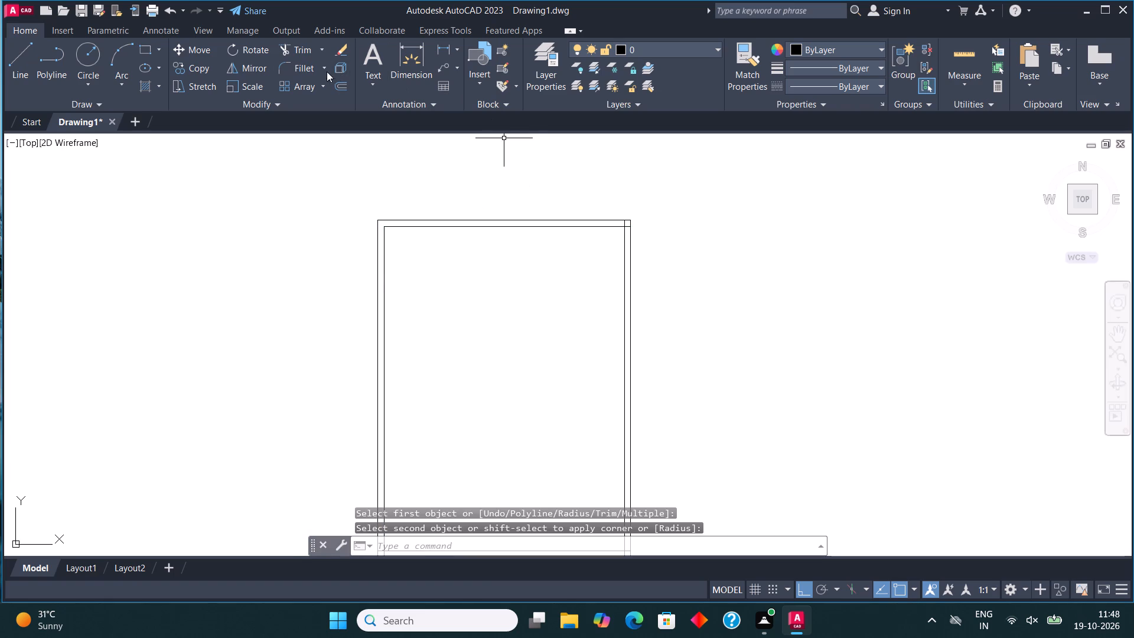
left_click(306, 61)
left_click(585, 226)
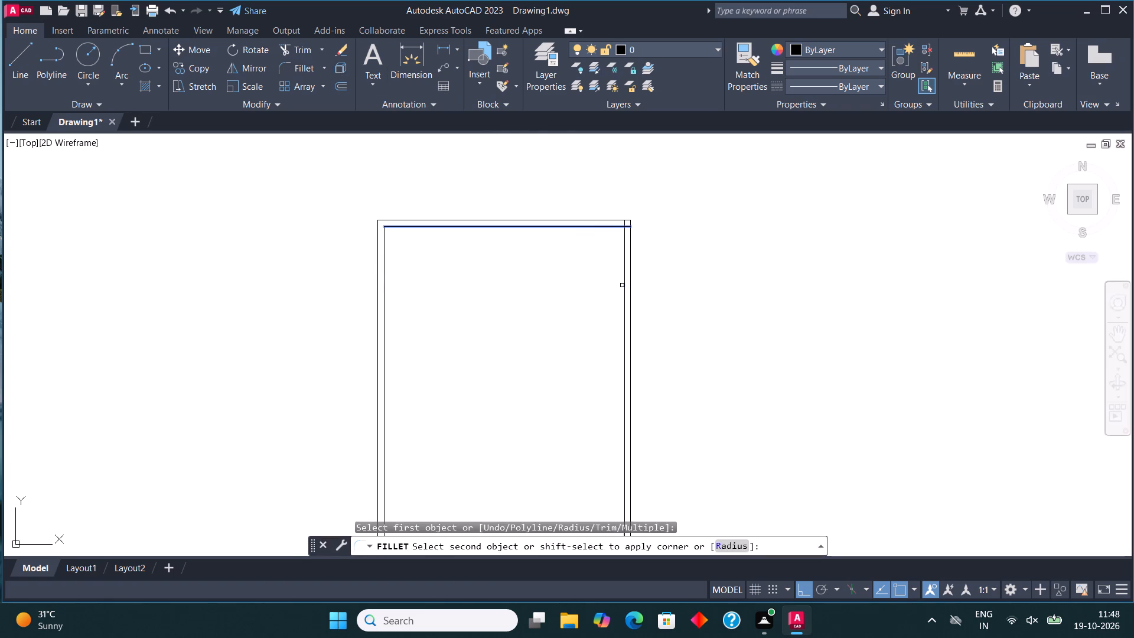
left_click(625, 293)
scroll(581, 264, "down", 2)
scroll(521, 398, "up", 3)
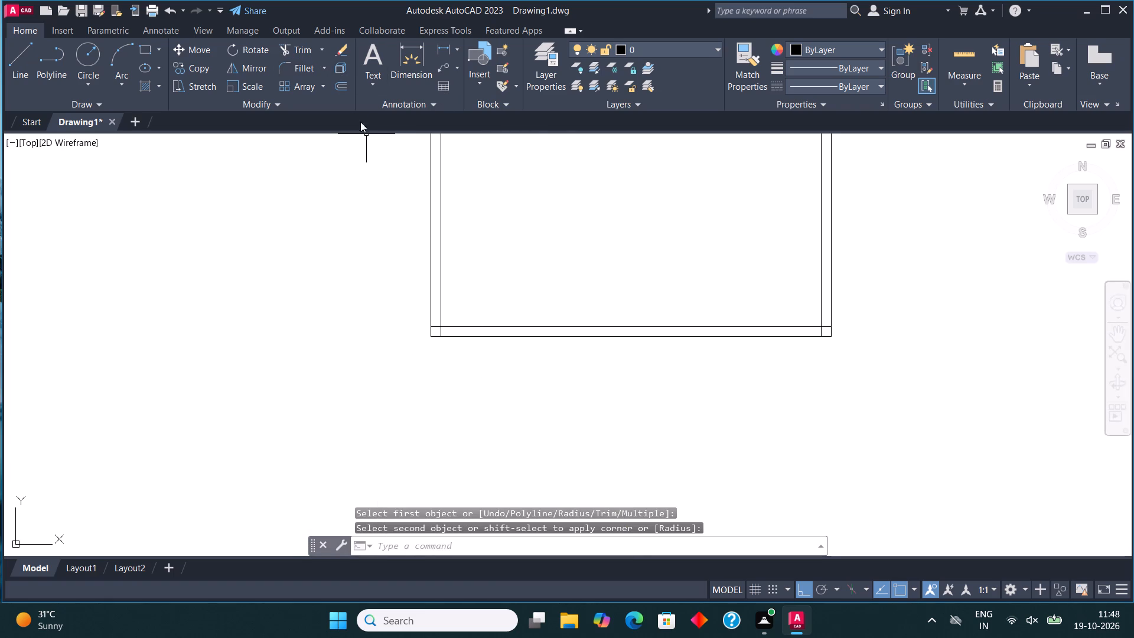
left_click(302, 63)
left_click(441, 304)
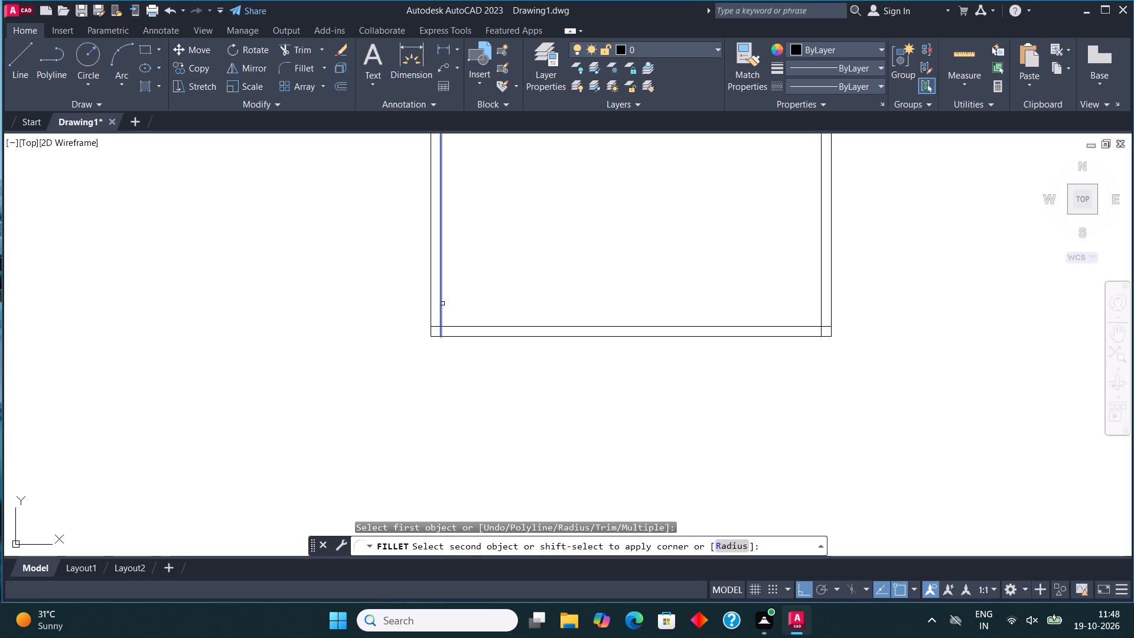
left_click(456, 328)
left_click(281, 63)
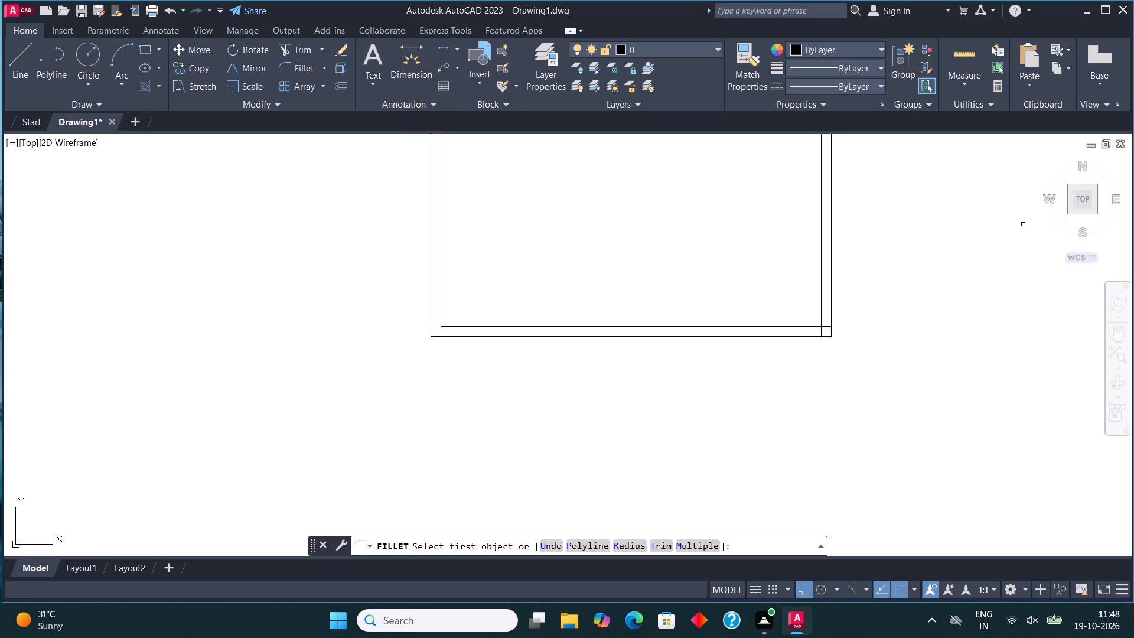
left_click(821, 265)
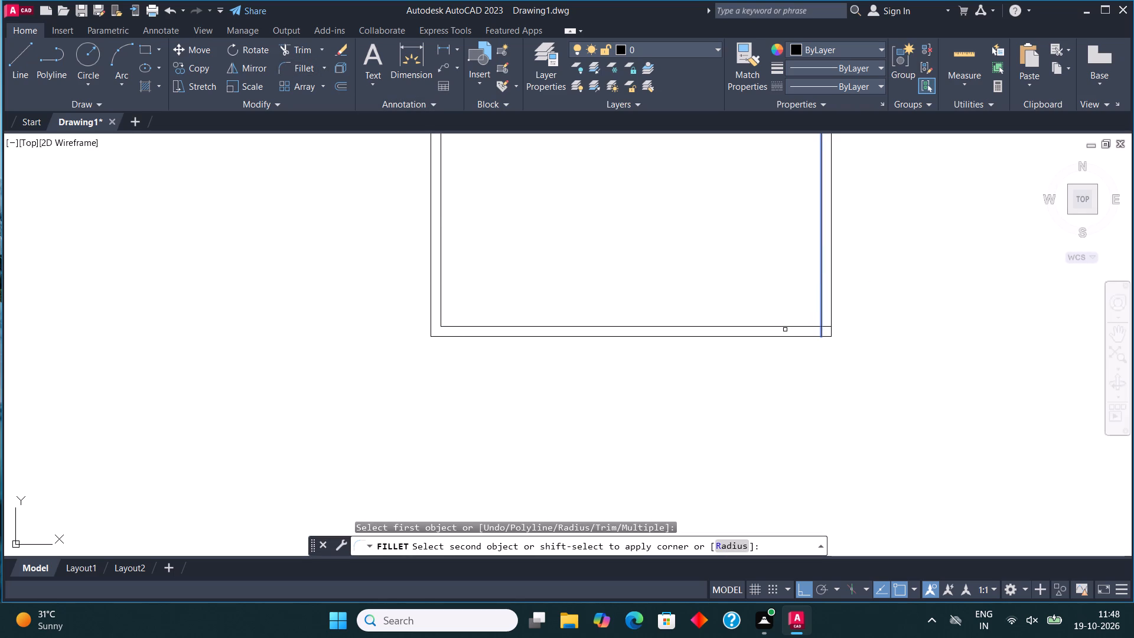
left_click(781, 327)
Draw room lines from the inner top-left corner: 11' right, 13' down, and back left to the inner wall face.
scroll(649, 415, "down", 4)
scroll(668, 359, "up", 3)
middle_click_drag(632, 353, 631, 353)
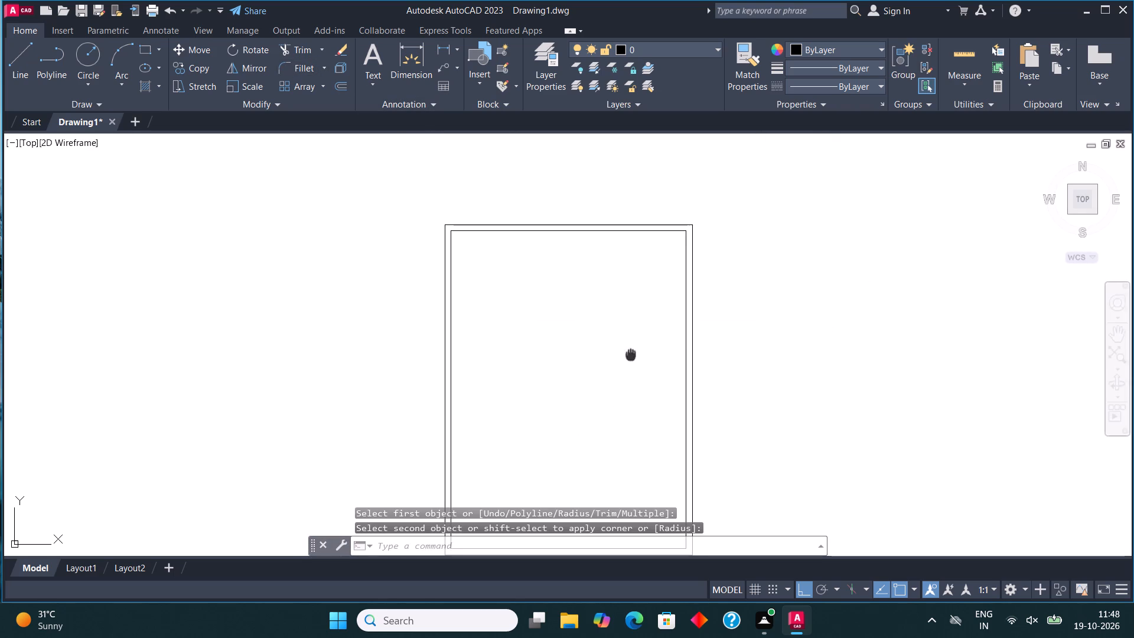
middle_click_drag(631, 353, 565, 404)
left_click(18, 50)
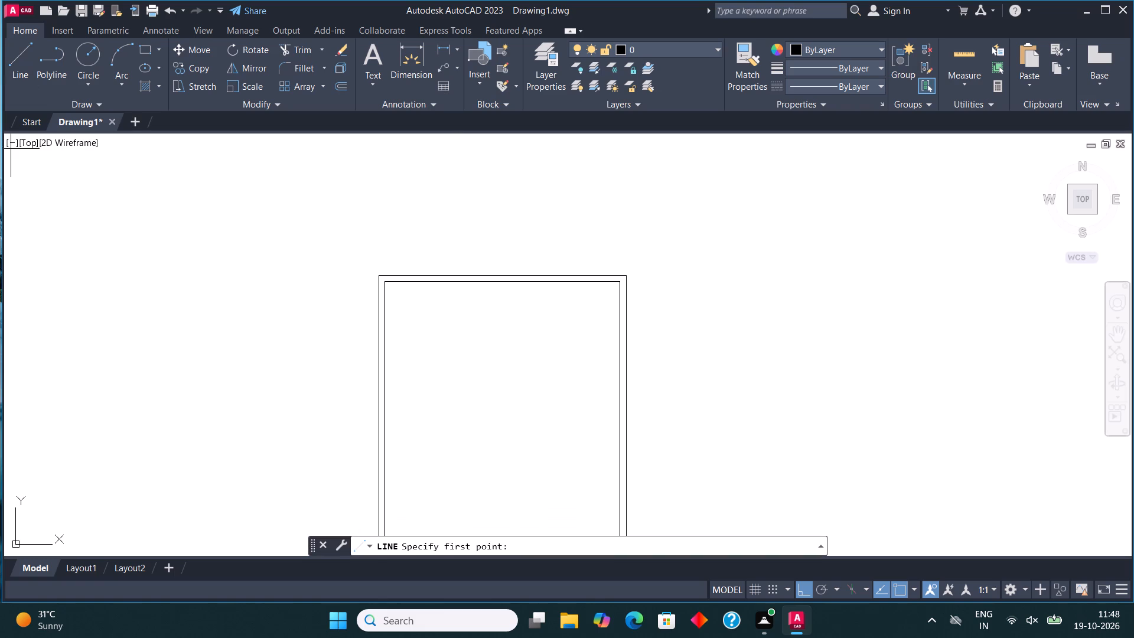
scroll(382, 277, "up", 2)
left_click(383, 289)
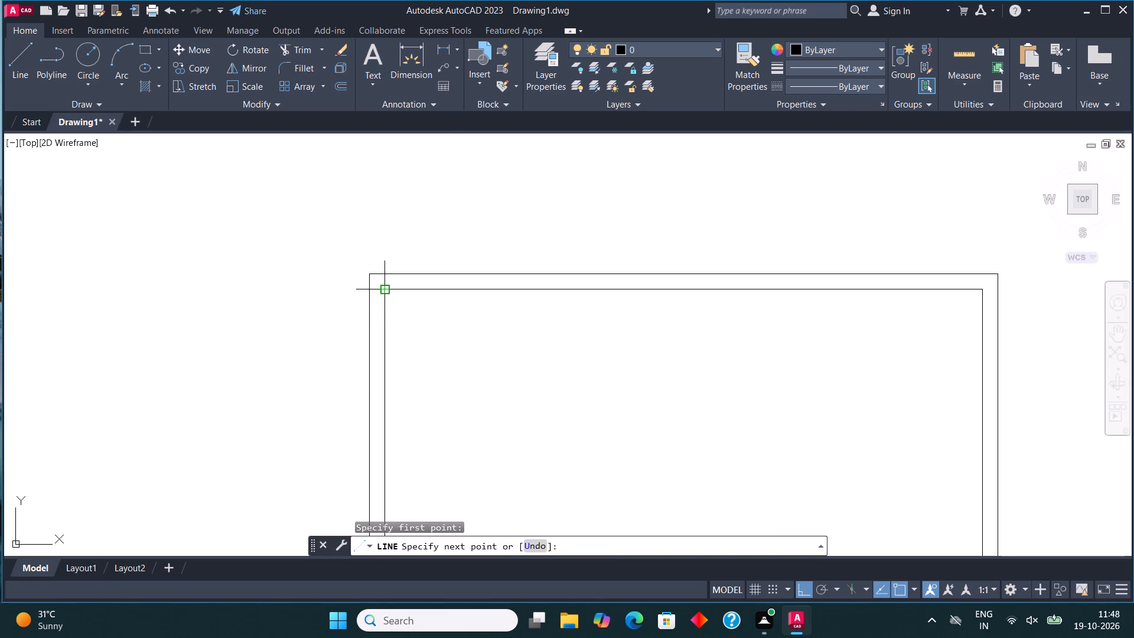
type("11'")
key("Return")
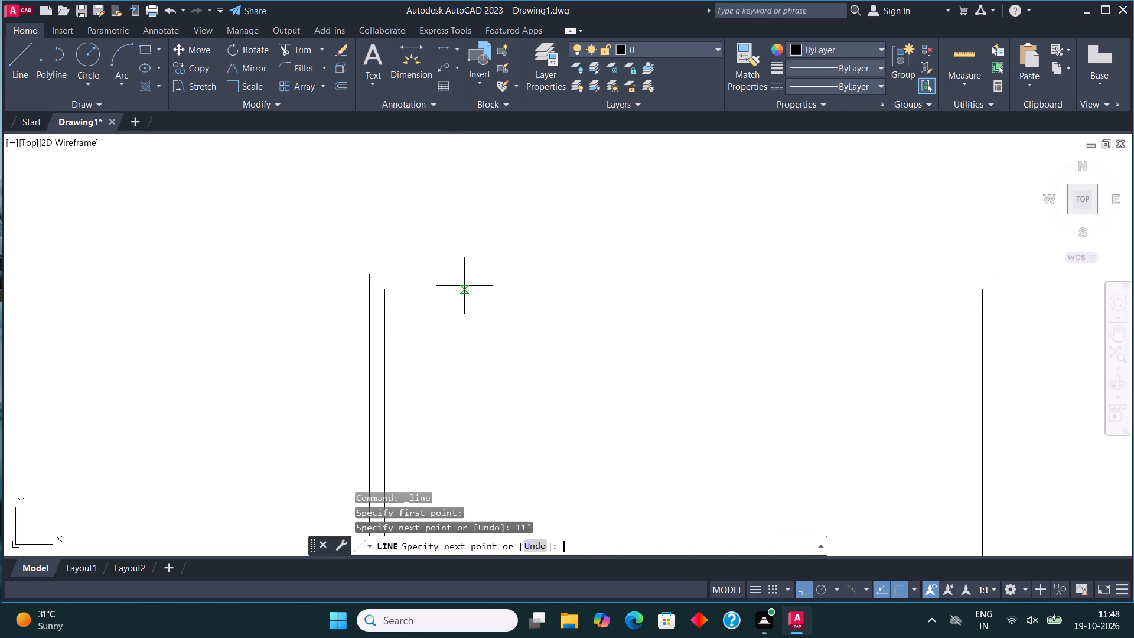
scroll(471, 282, "down", 2)
type("13'")
key("Return")
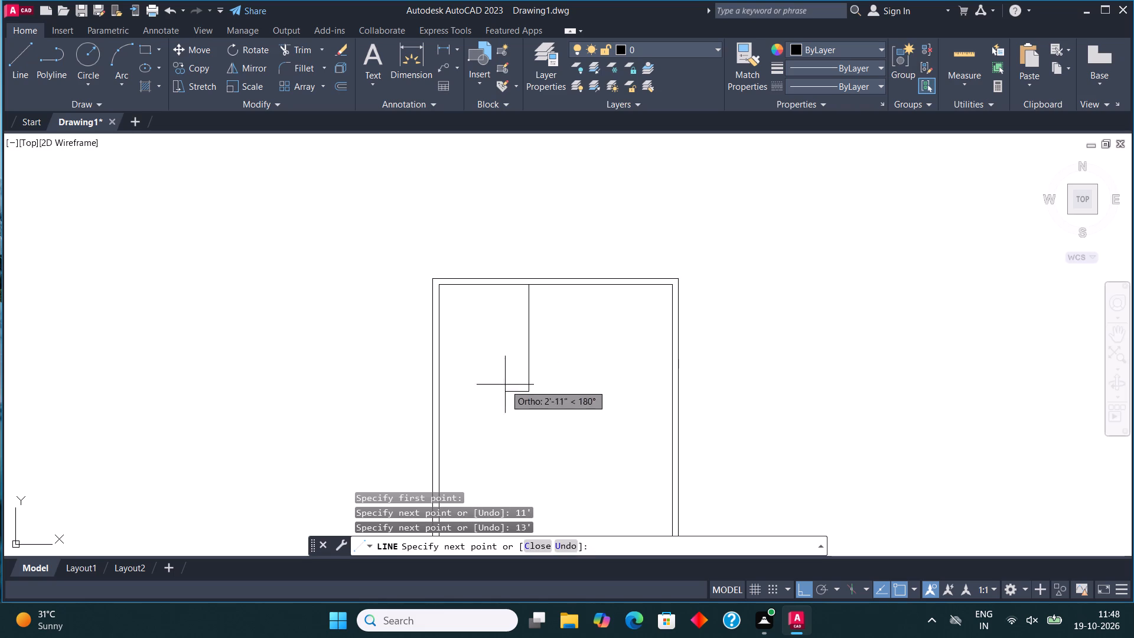
left_click(440, 390)
key("Escape")
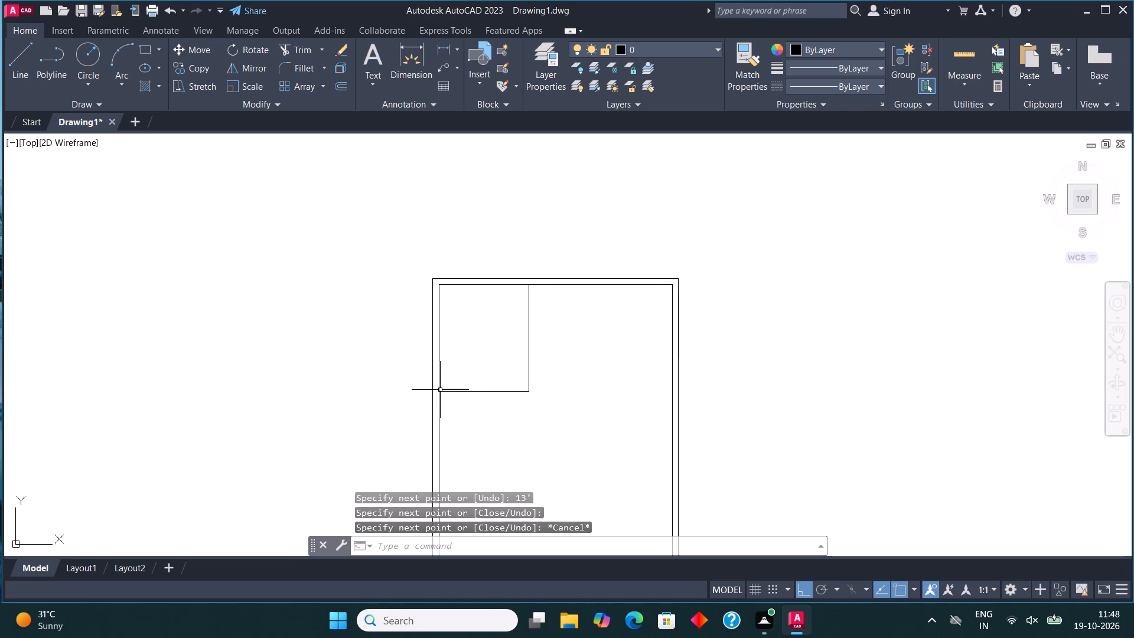
Offset the room's vertical line to the right and its horizontal line downward by 4.5" for the partition walls.
left_click_drag(534, 421, 532, 415)
left_click(523, 384)
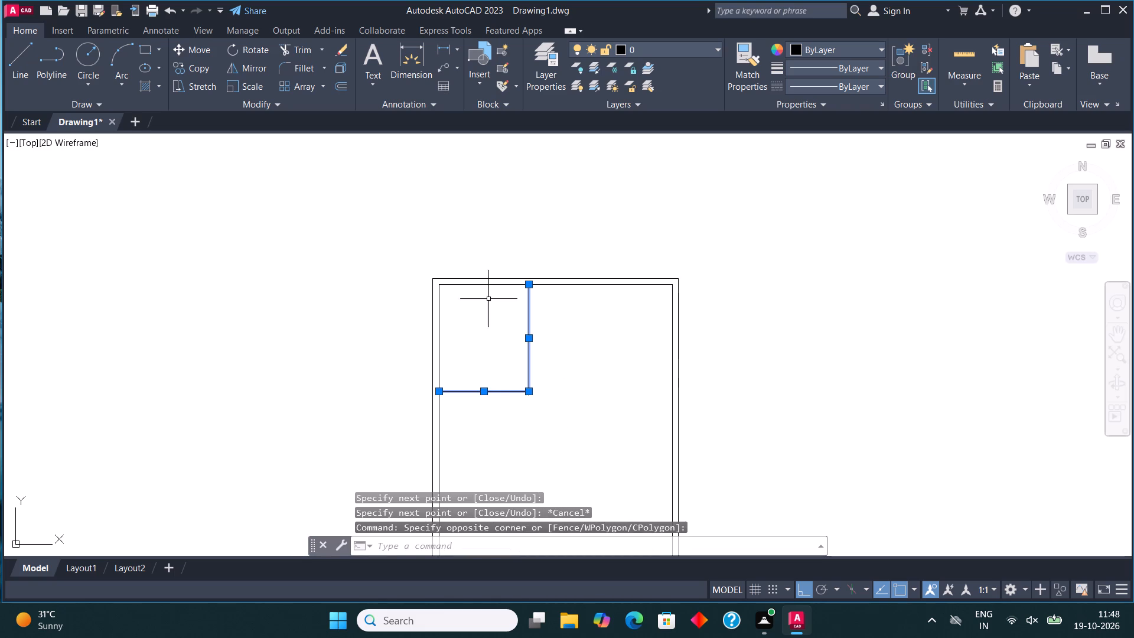
left_click(339, 86)
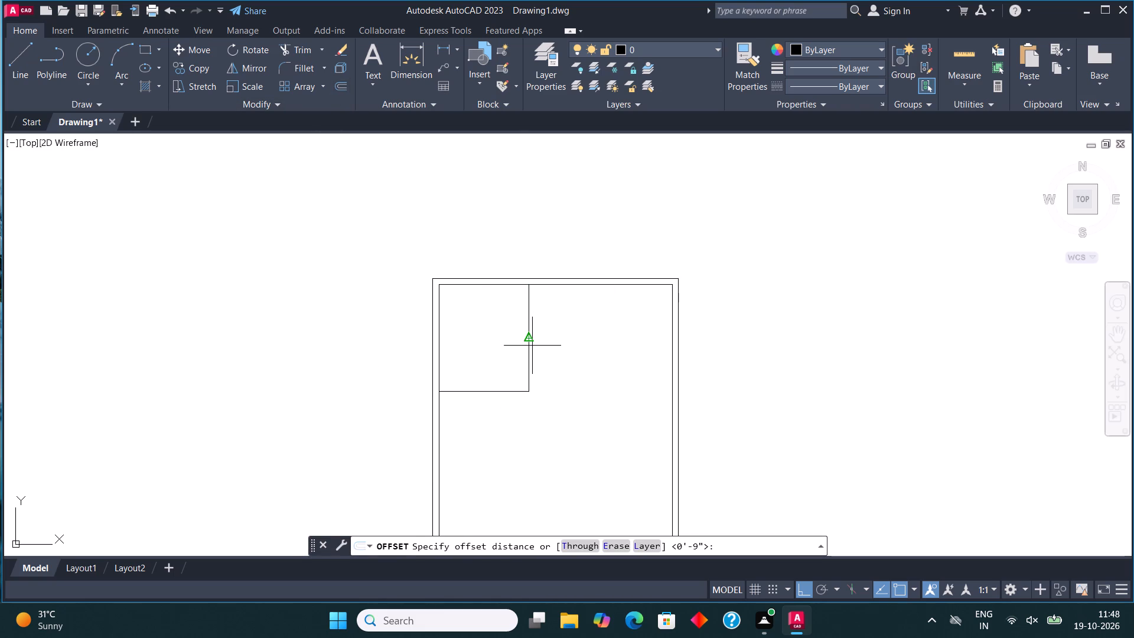
left_click(530, 341)
type("4.5\"")
key("Return")
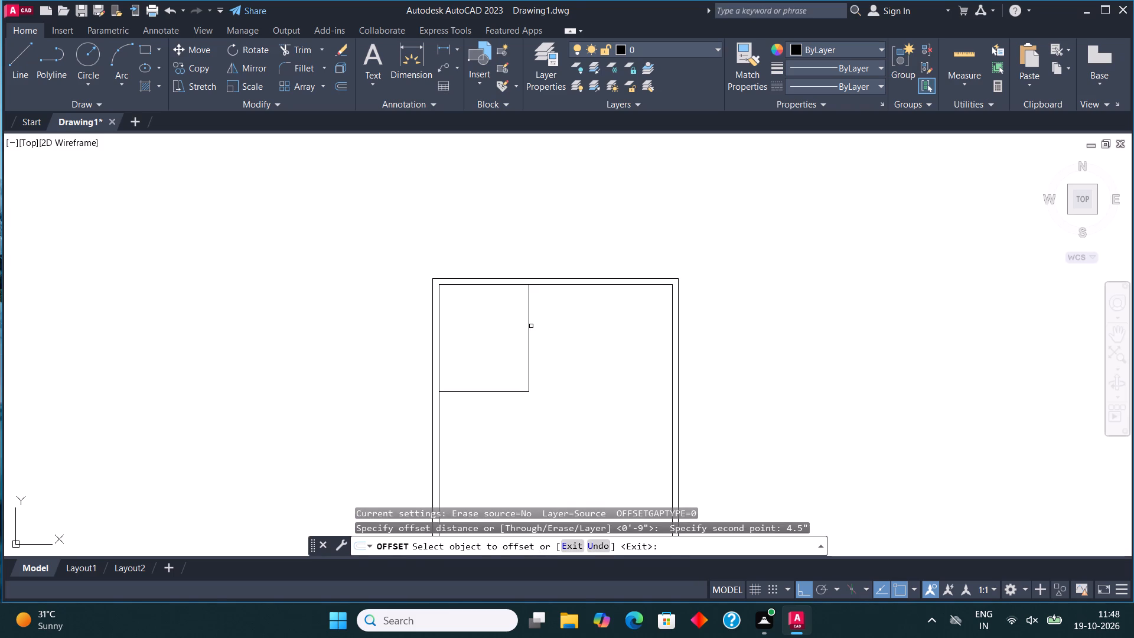
left_click_drag(530, 324, 536, 328)
left_click(575, 361)
left_click(518, 392)
left_click(518, 409)
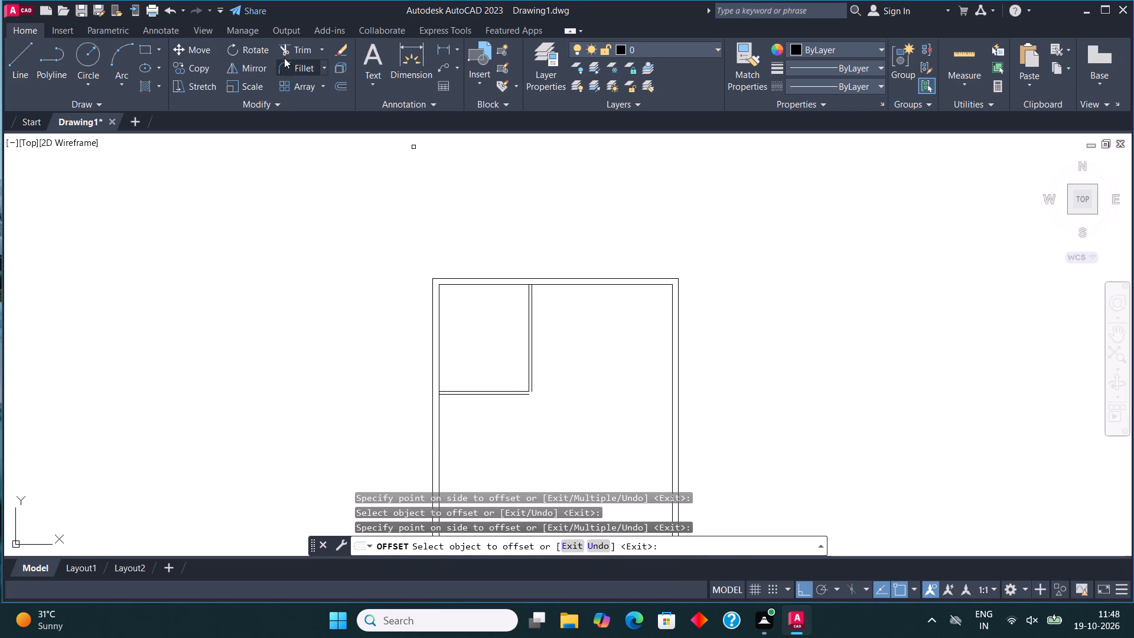
Fillet the two offset partition lines to close the outer corner of the top-left room.
left_click(317, 68)
left_click(501, 393)
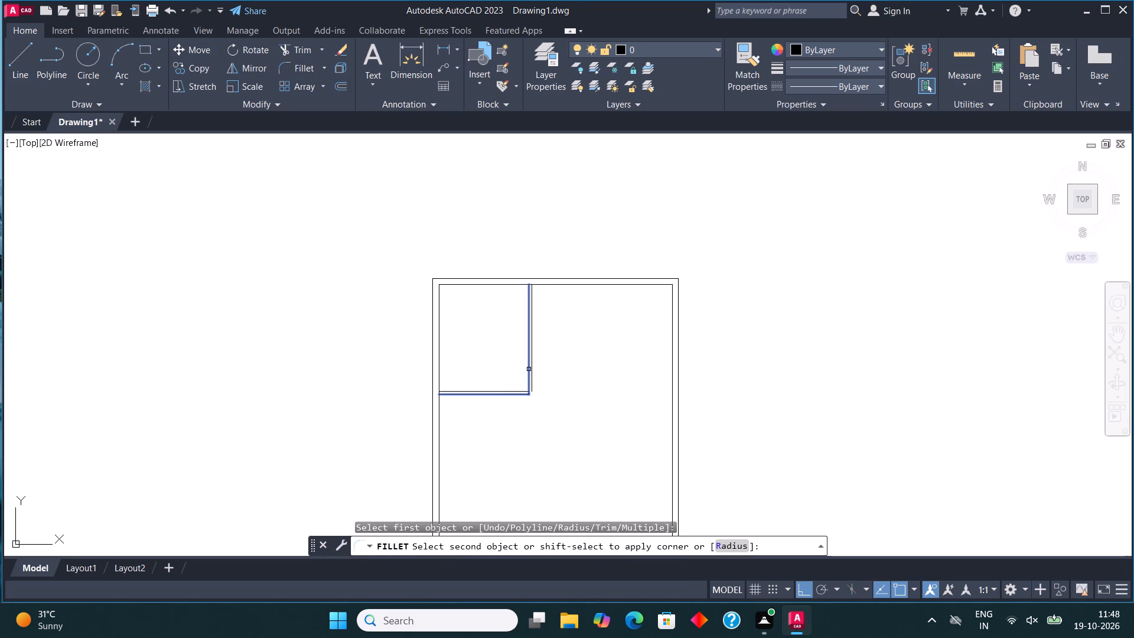
left_click(531, 363)
Draw a second room from the partition's top outer corner: 5'6" right, 9' down, and back left to the partition.
left_click(21, 57)
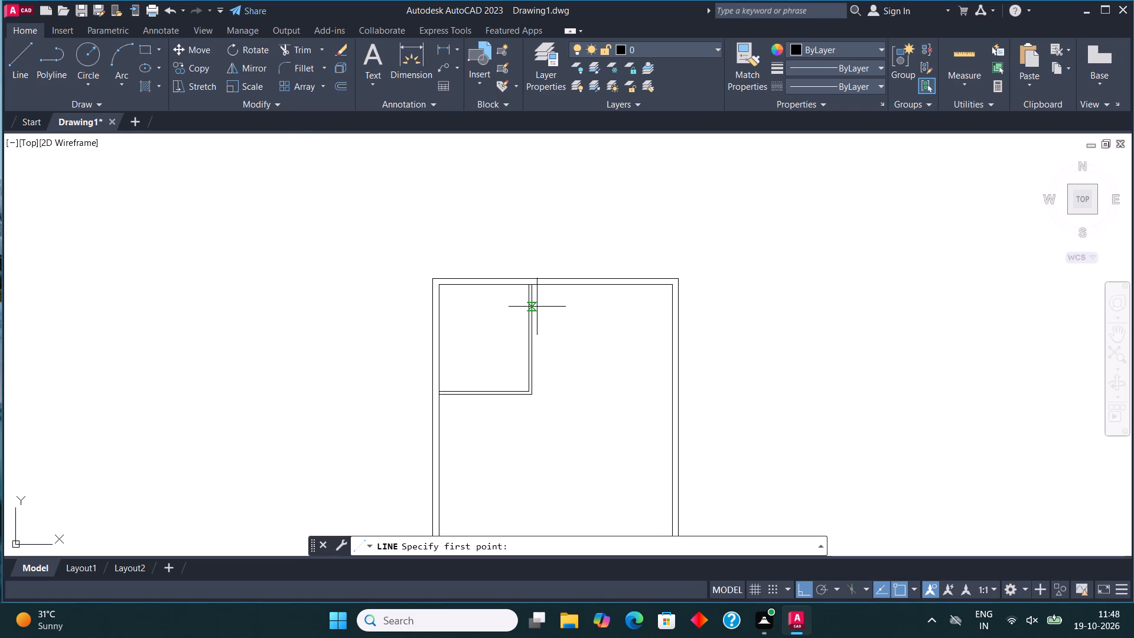
left_click(535, 285)
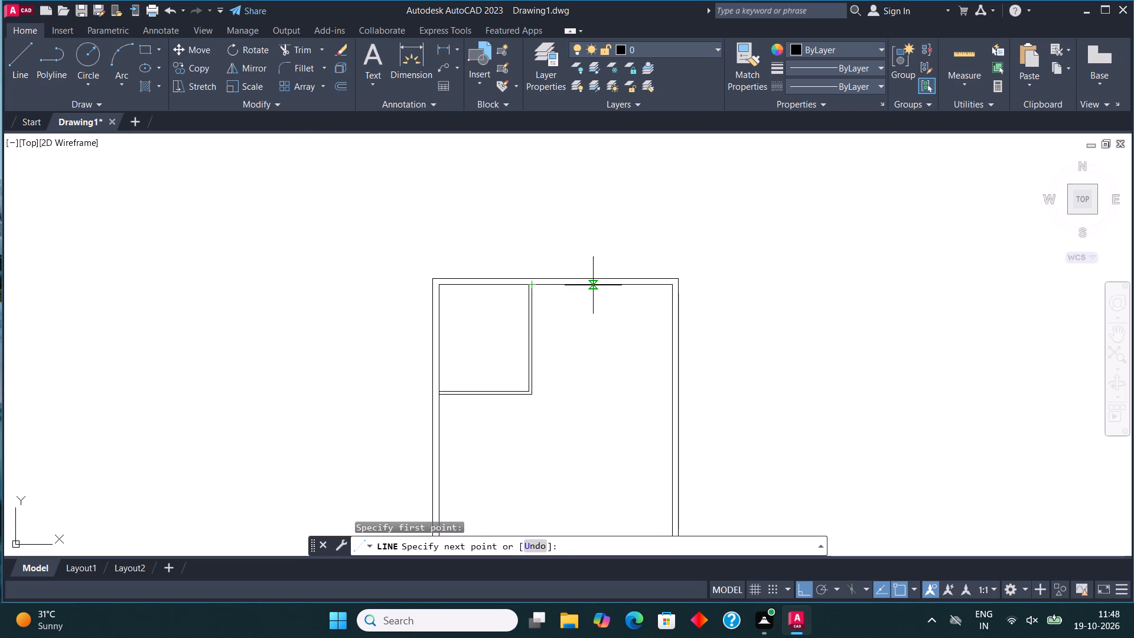
type("5'6\"")
key("Return")
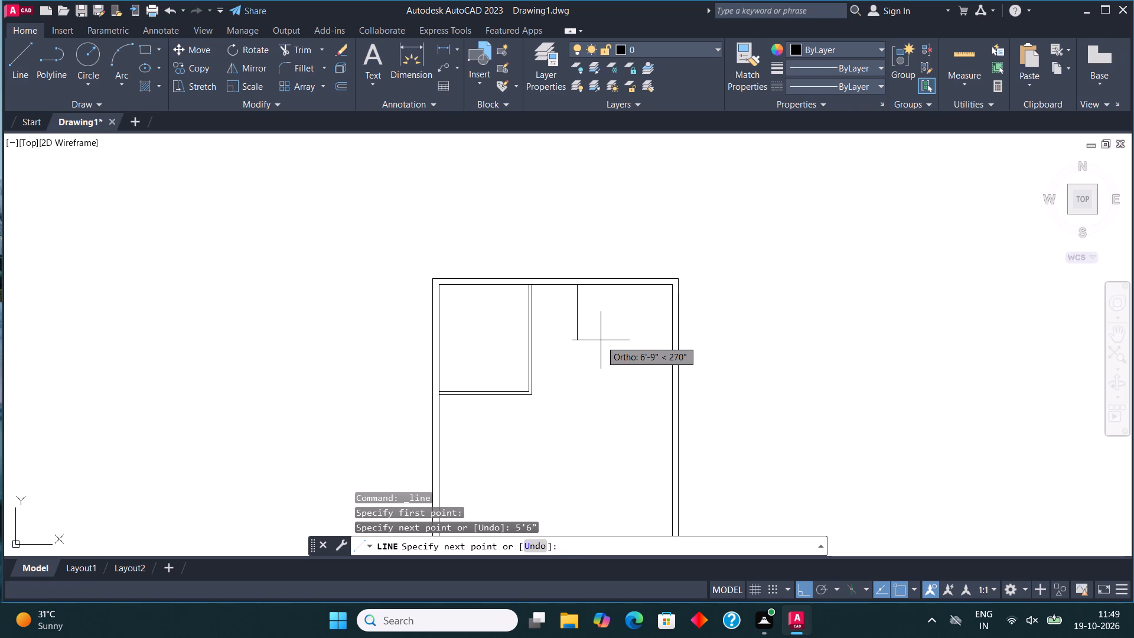
type("9'")
key("Return")
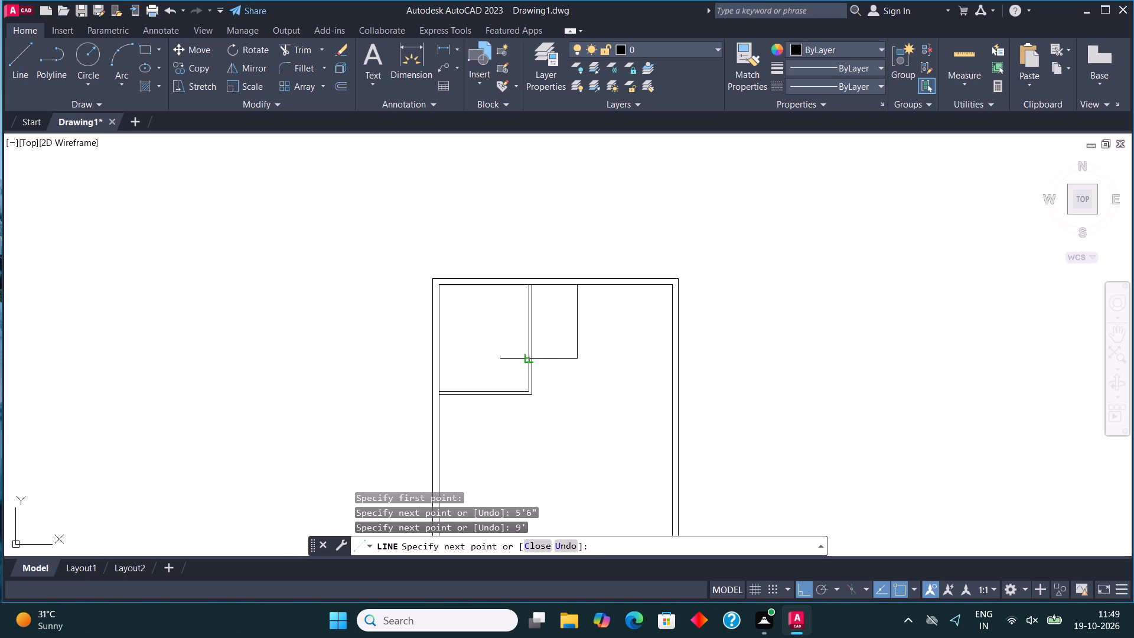
scroll(537, 354, "up", 2)
left_click(521, 373)
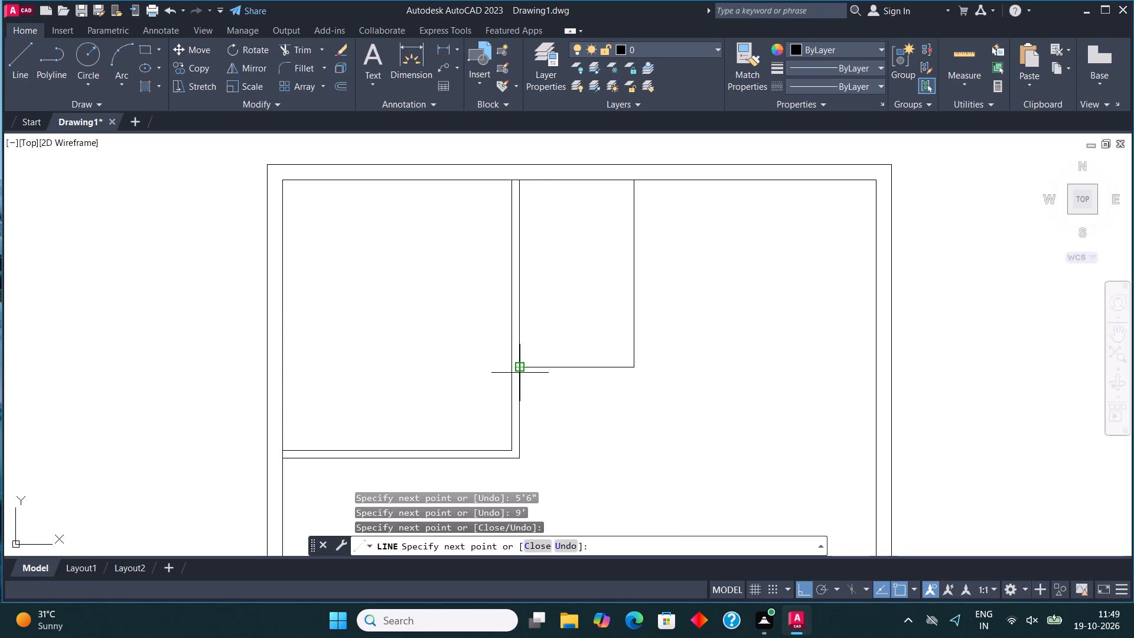
key("Escape")
Offset the second room's vertical line to the right and its bottom line downward by 4.5".
scroll(482, 333, "down", 1)
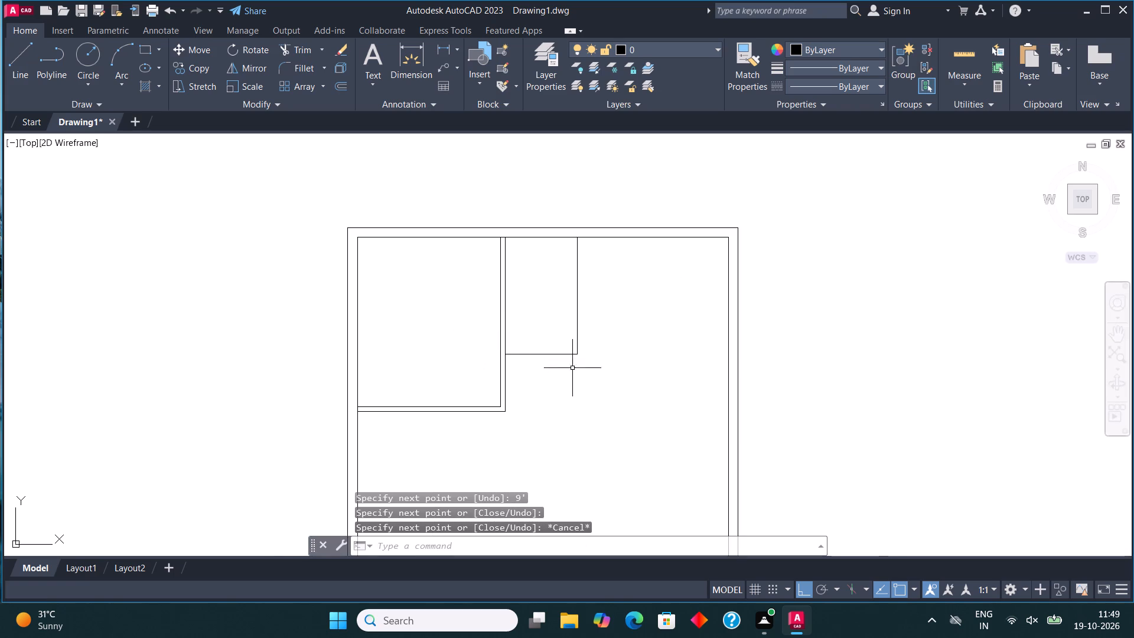
left_click(573, 362)
left_click(576, 326)
left_click_drag(588, 380, 584, 373)
left_click(561, 344)
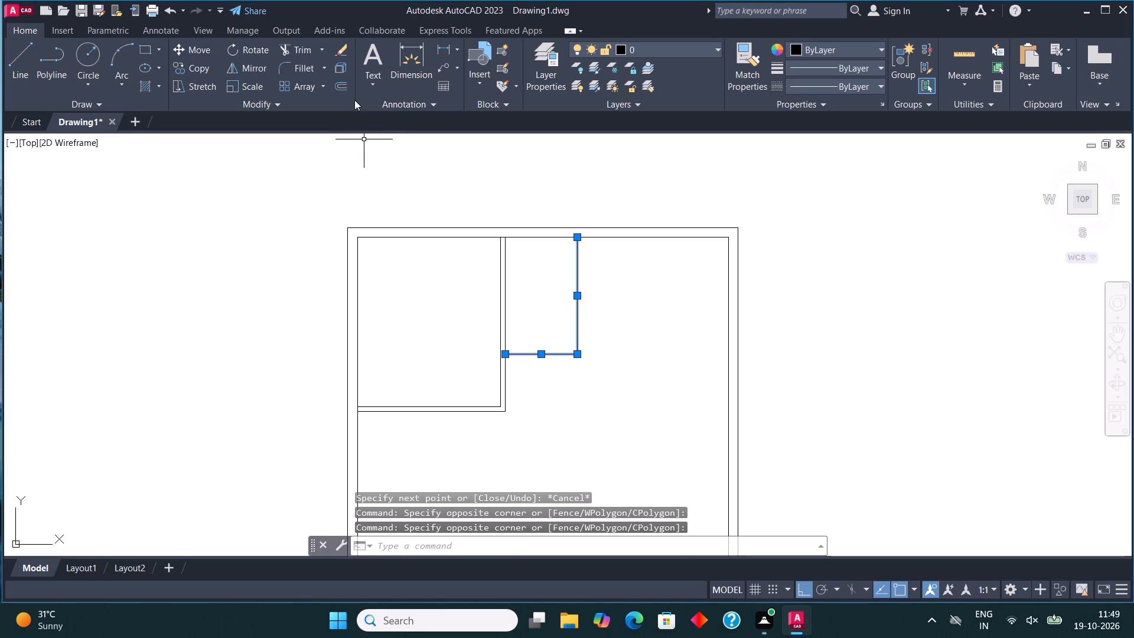
left_click(338, 79)
left_click(576, 304)
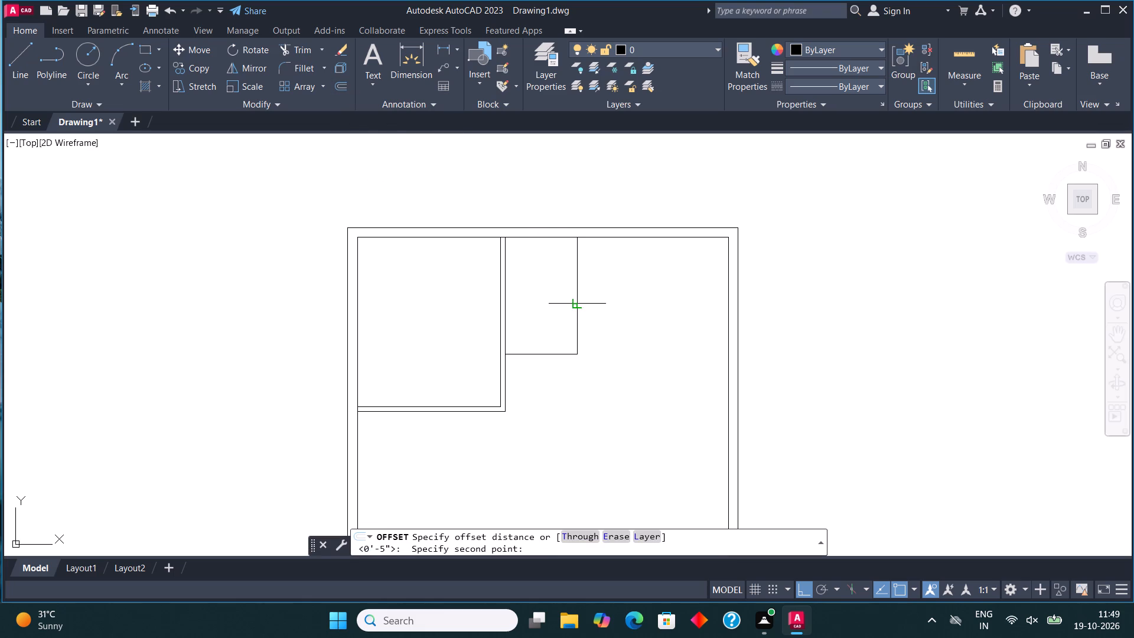
type("4.5\"")
key("Return")
left_click(579, 296)
left_click(600, 301)
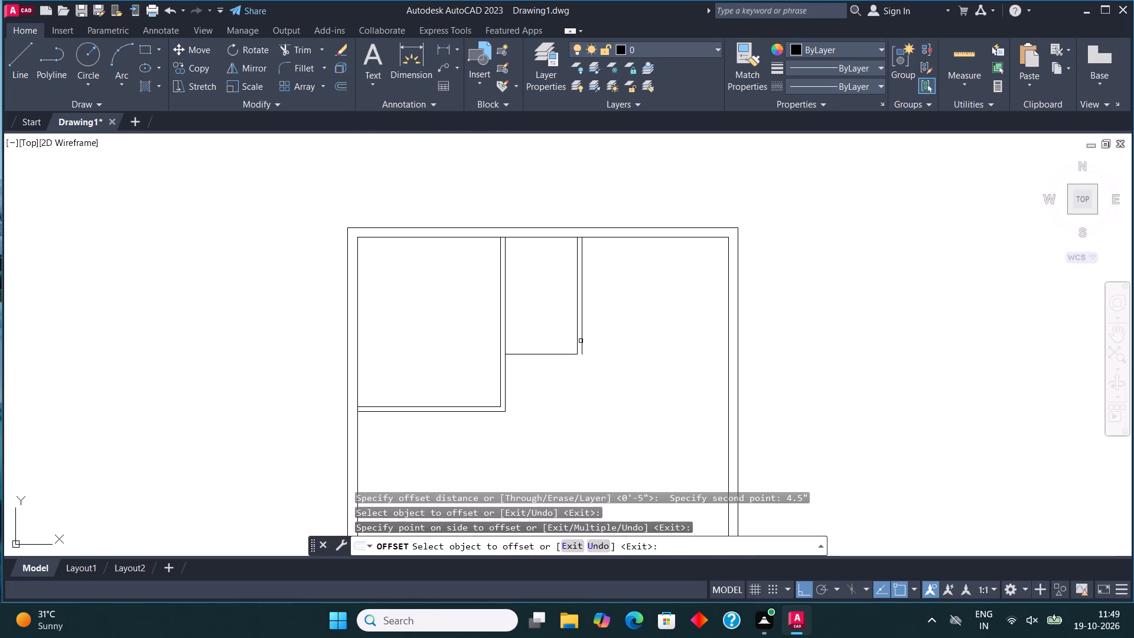
left_click_drag(559, 354, 559, 373)
left_click(559, 373)
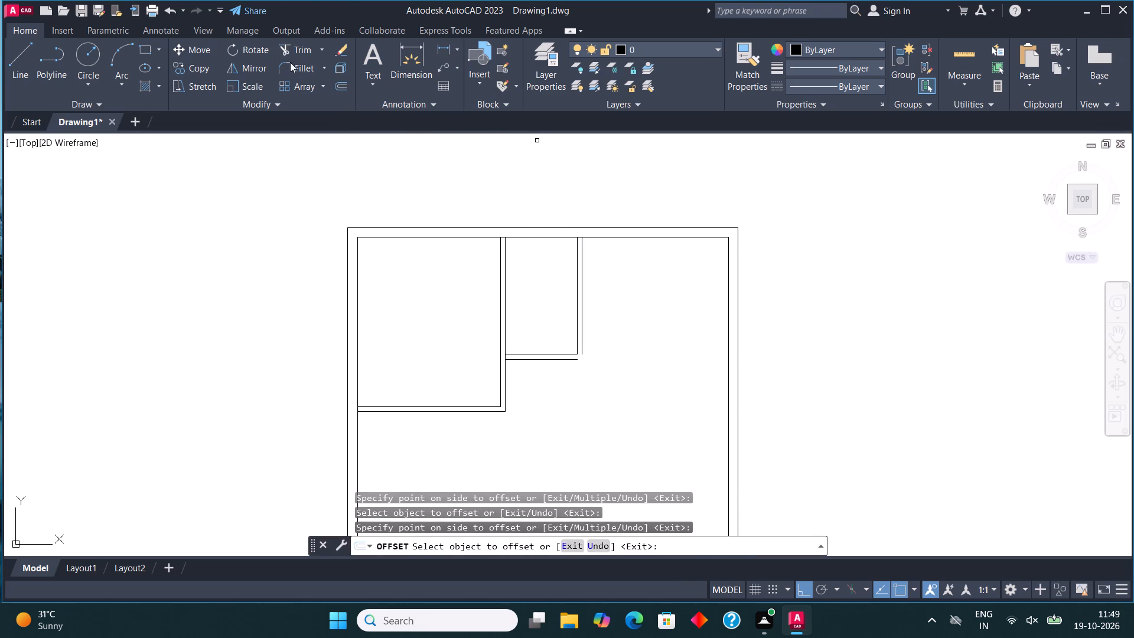
Fillet the two offset lines to close the outer corner of the middle room.
left_click(290, 62)
left_click(575, 361)
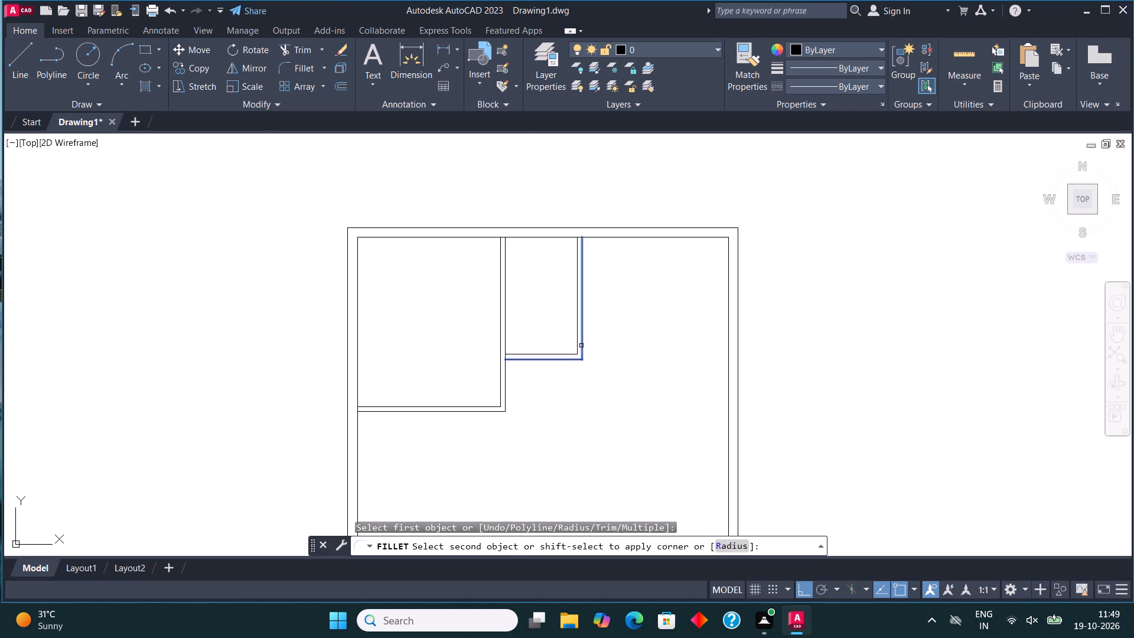
left_click(581, 343)
Draw a line from the middle room's outer corner down to the top-left room's bottom-line level, and right to the outer wall's outer face.
left_click(22, 56)
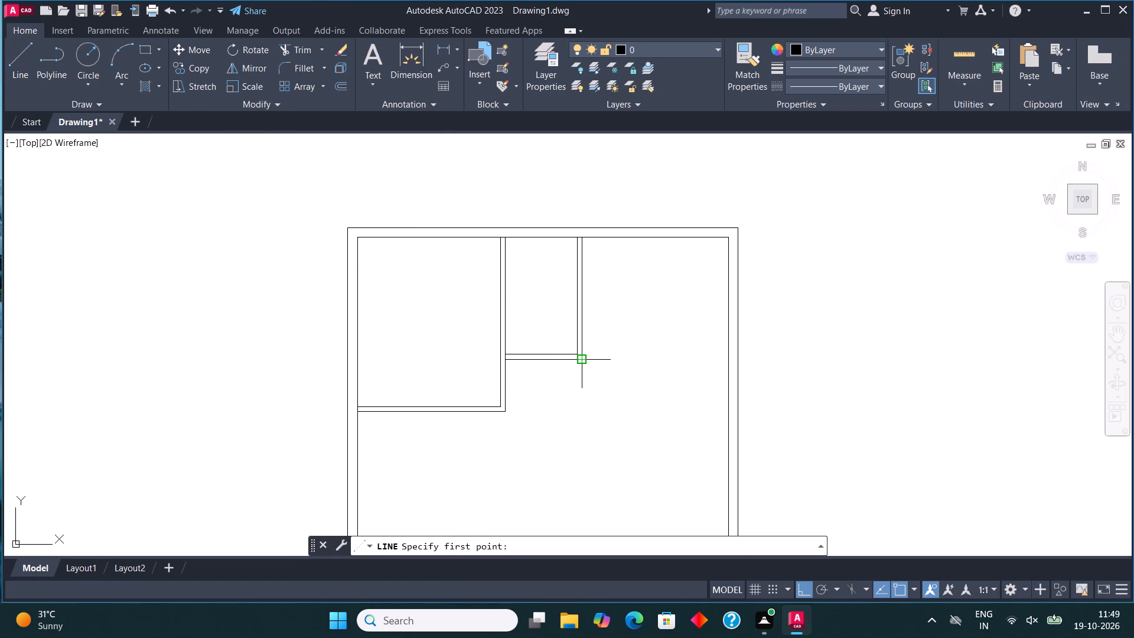
left_click(583, 358)
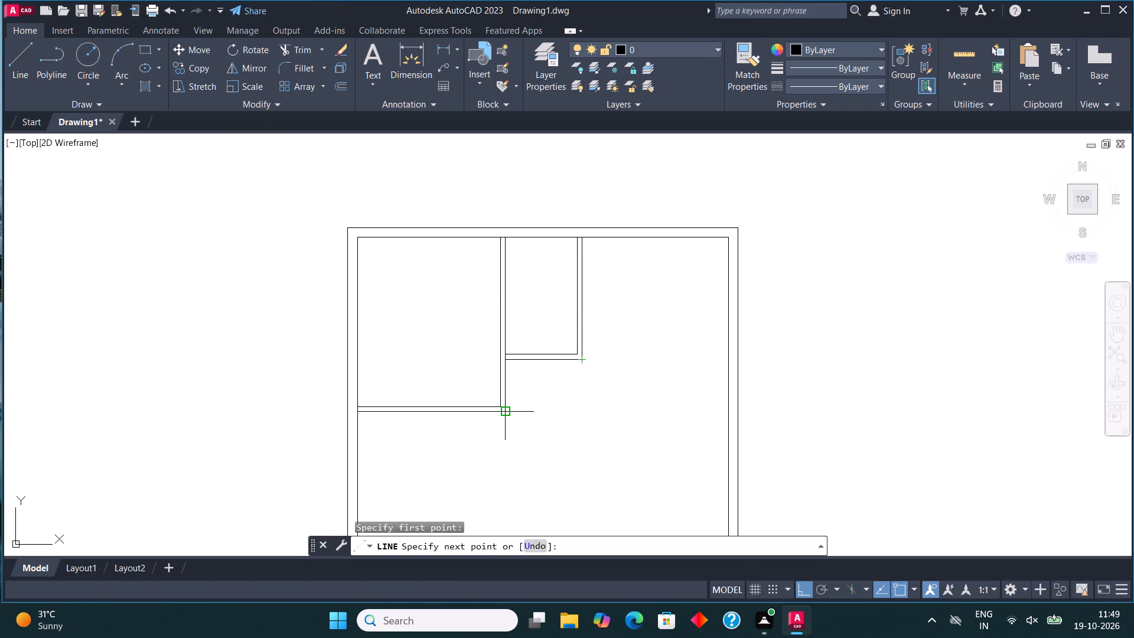
left_click(579, 409)
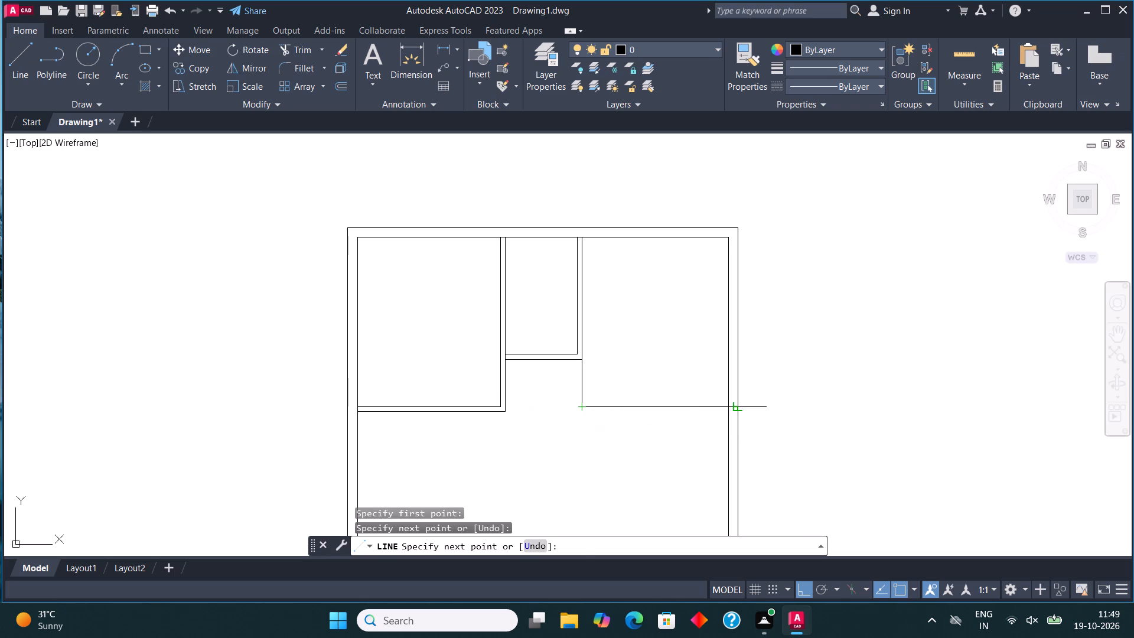
left_click(737, 409)
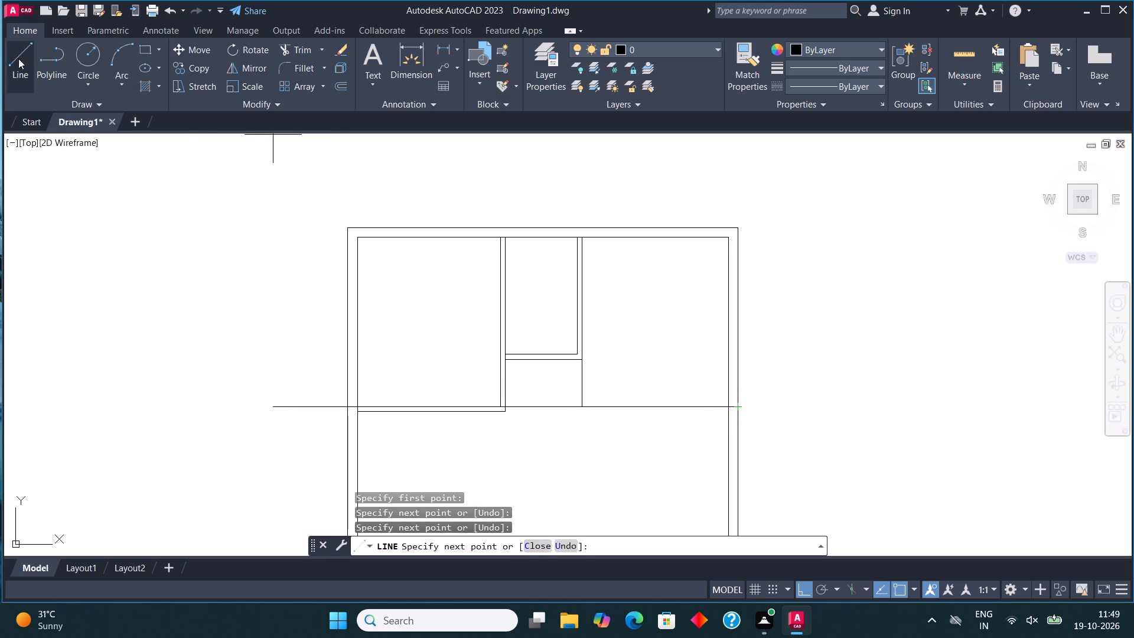
key("Escape")
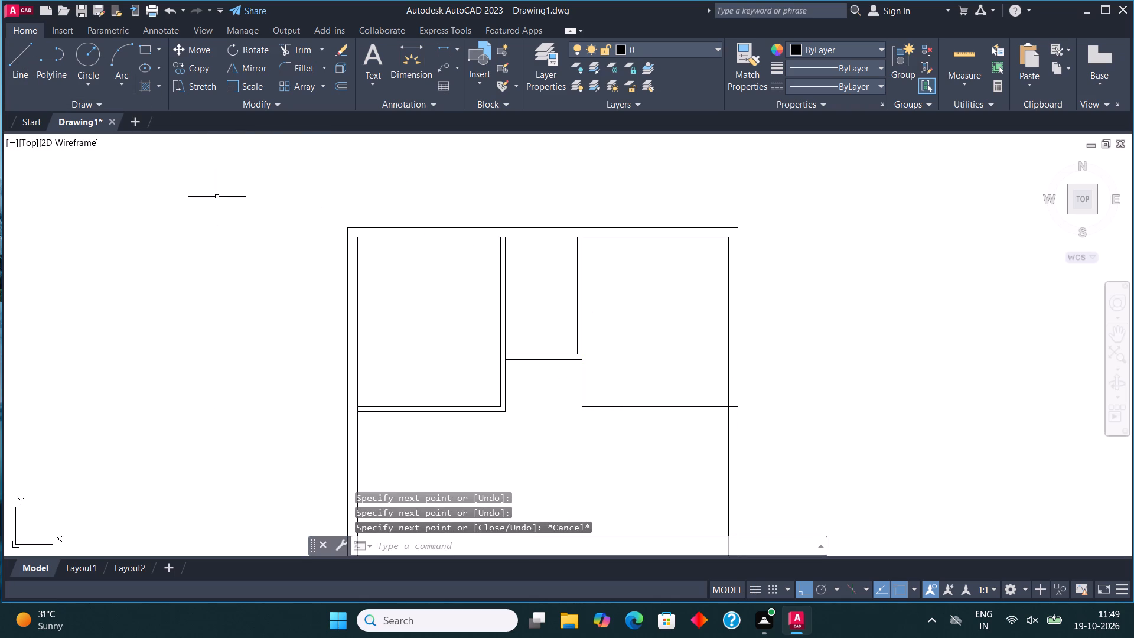
Trim the part of the new horizontal line that crosses the right outer wall's thickness.
left_click(296, 47)
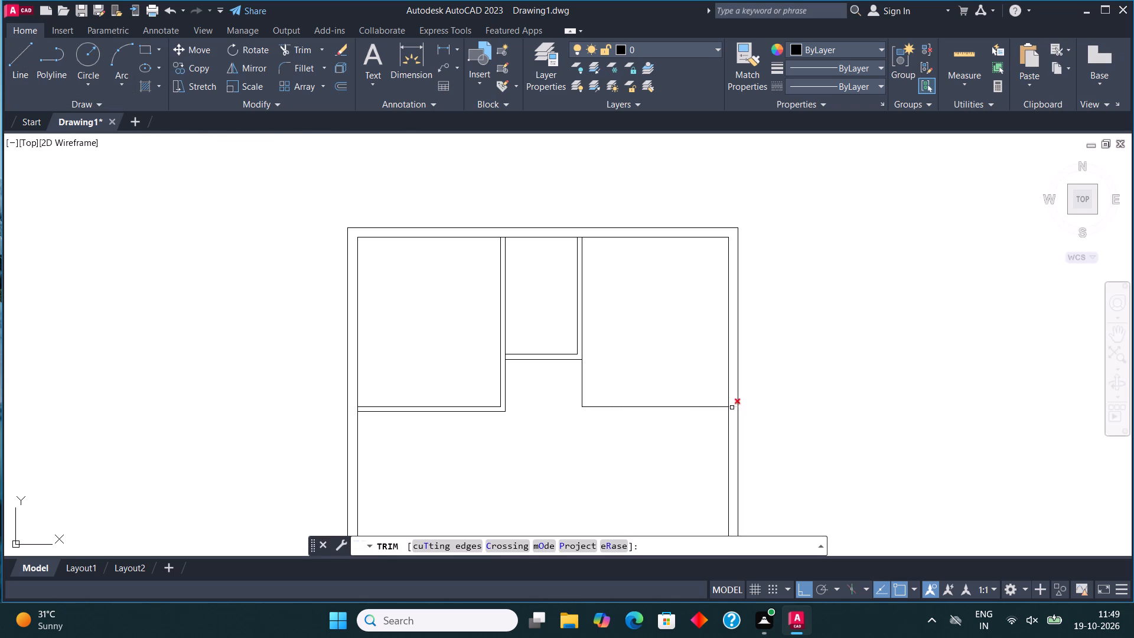
left_click(730, 407)
key("Escape")
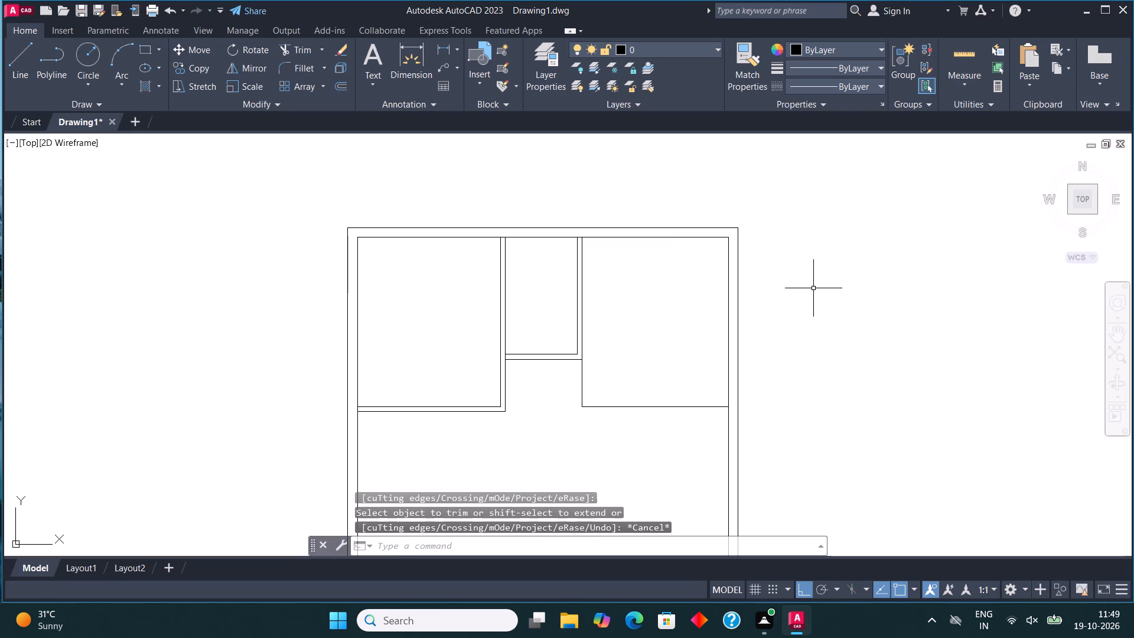
Offset the top-right room's short vertical line to the left and its bottom line downward by 4.5".
left_click(639, 416)
left_click(561, 389)
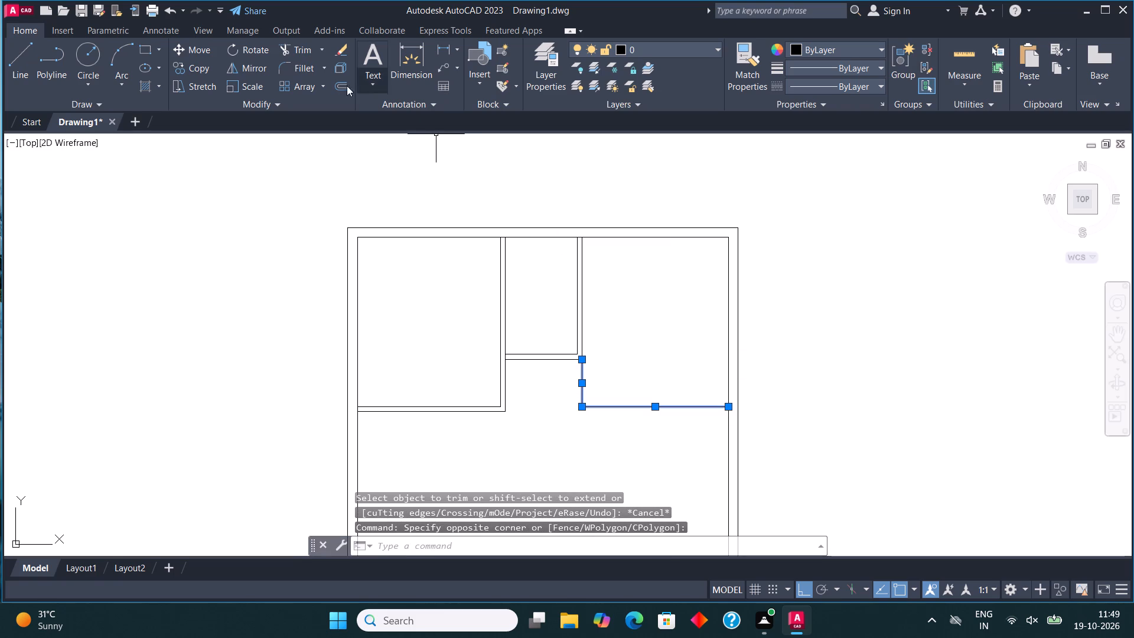
left_click(340, 83)
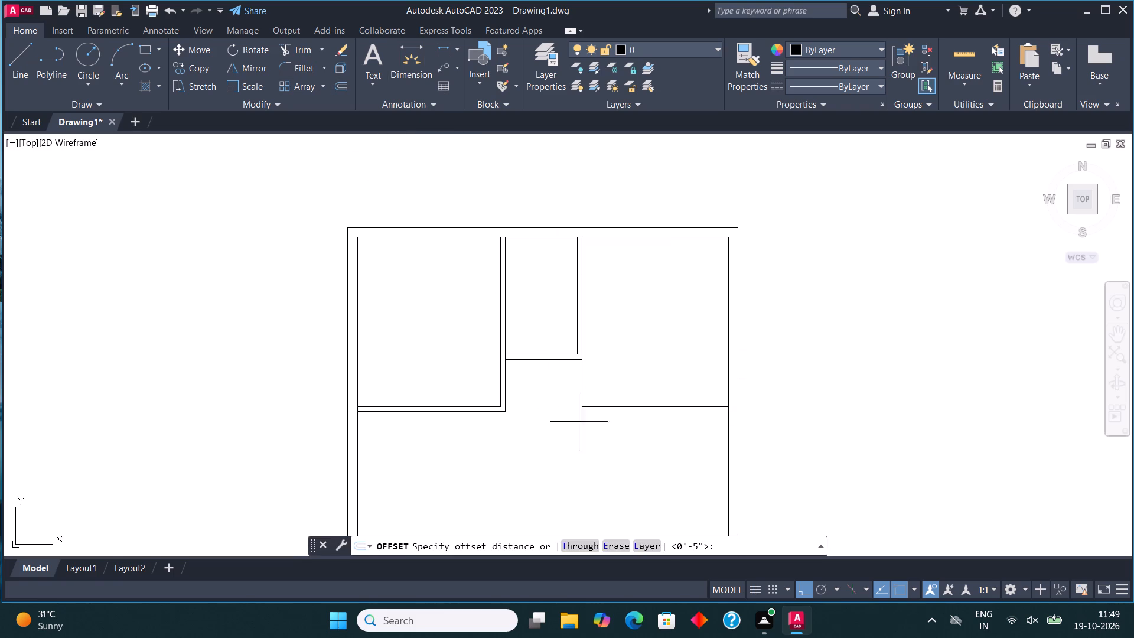
left_click(586, 386)
type("4.5\"")
key("Return")
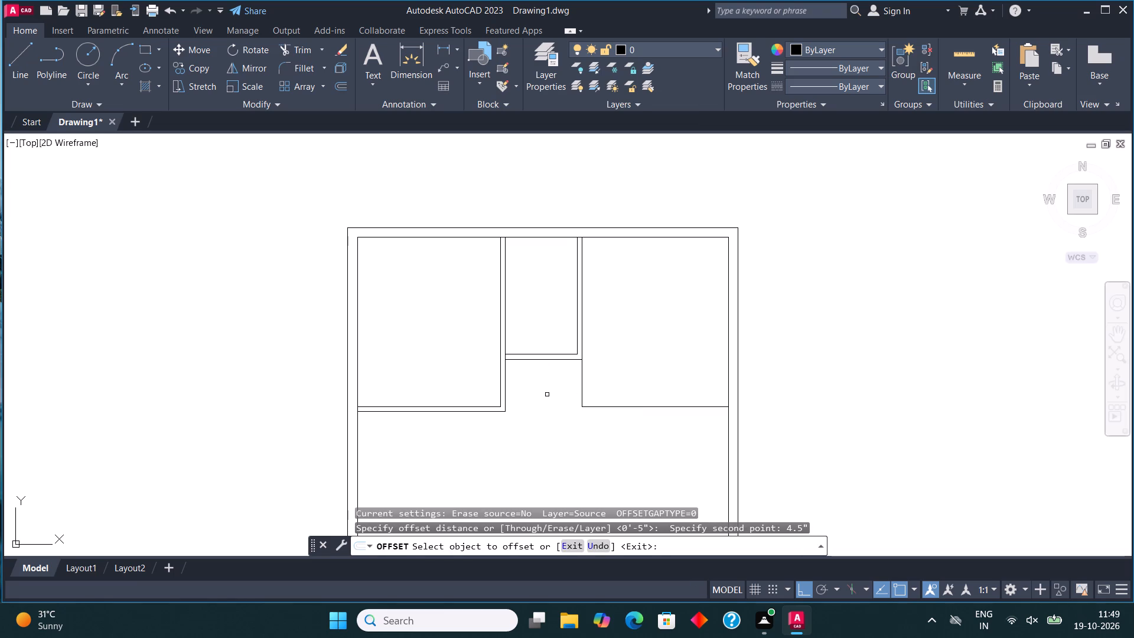
left_click(582, 393)
left_click_drag(566, 383, 572, 388)
left_click(602, 406)
left_click(604, 436)
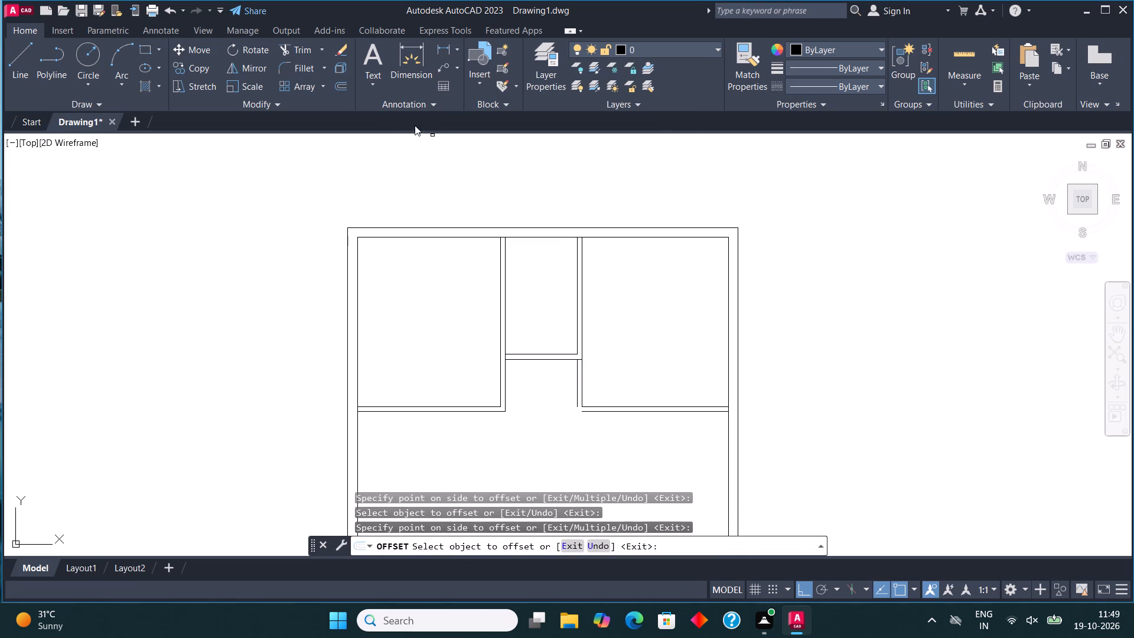
Fillet the two offset lines to close the lower-left outer corner of the top-right room.
left_click(298, 67)
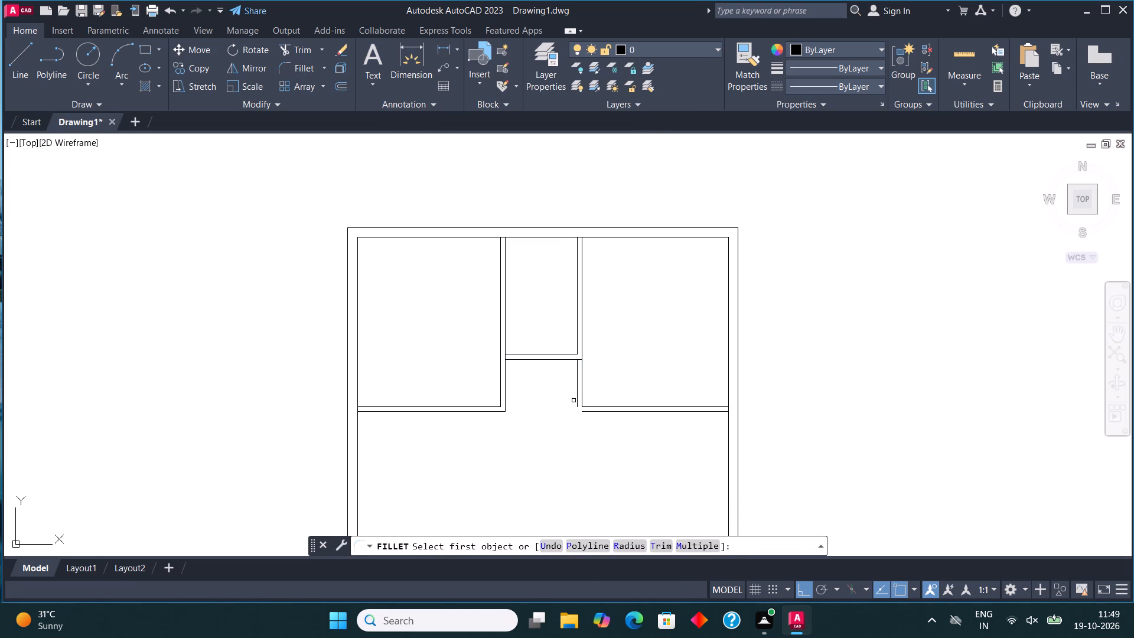
left_click(573, 385)
left_click(577, 388)
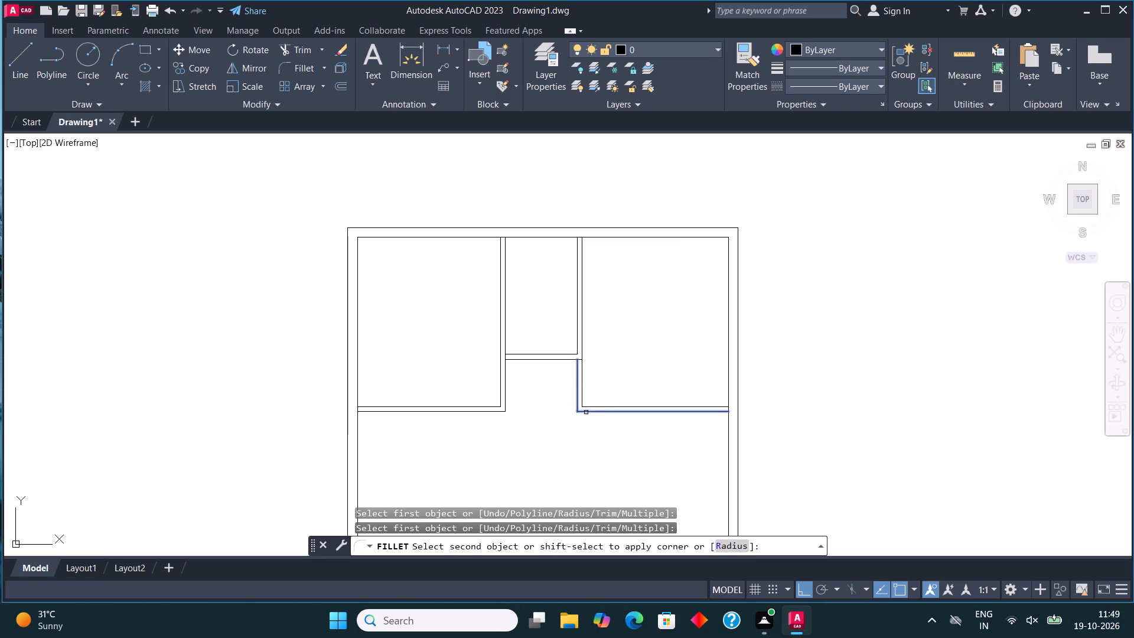
left_click(586, 412)
Draw lines from where the top-left room's lower partition line meets the left wall: 13'6" down along the wall, and 16'11" right.
scroll(608, 323, "down", 2)
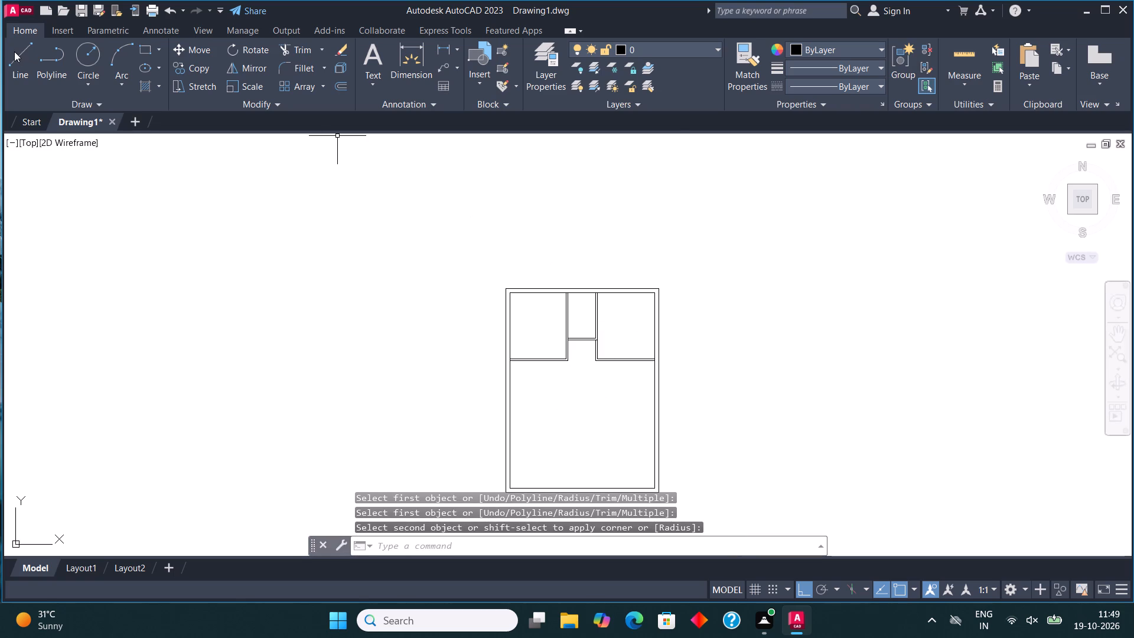
left_click(14, 51)
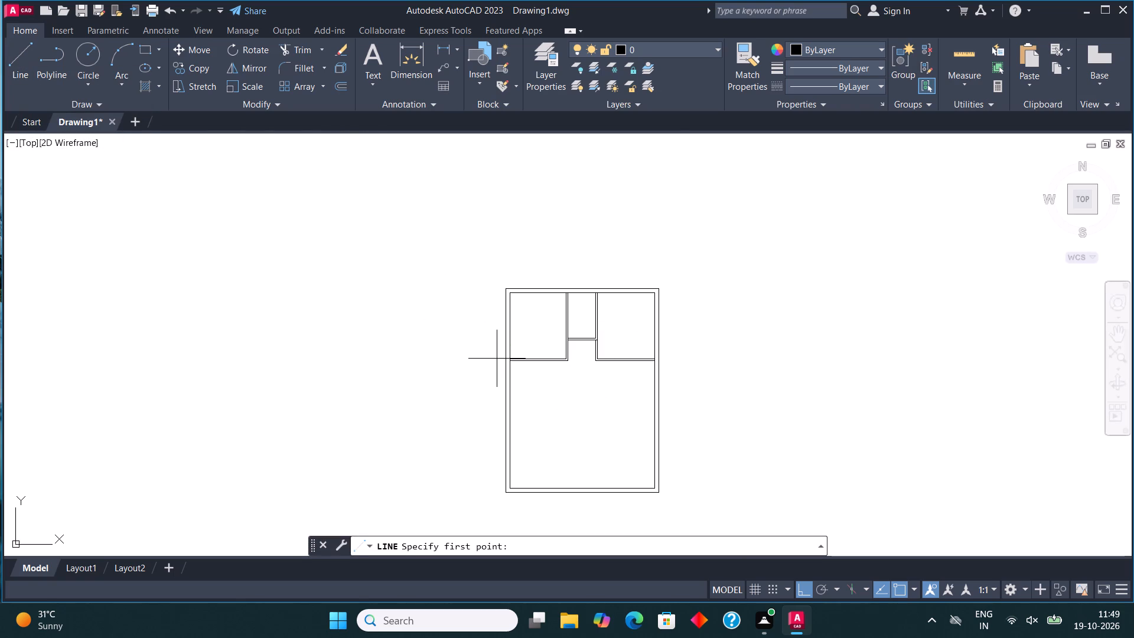
scroll(509, 394, "up", 3)
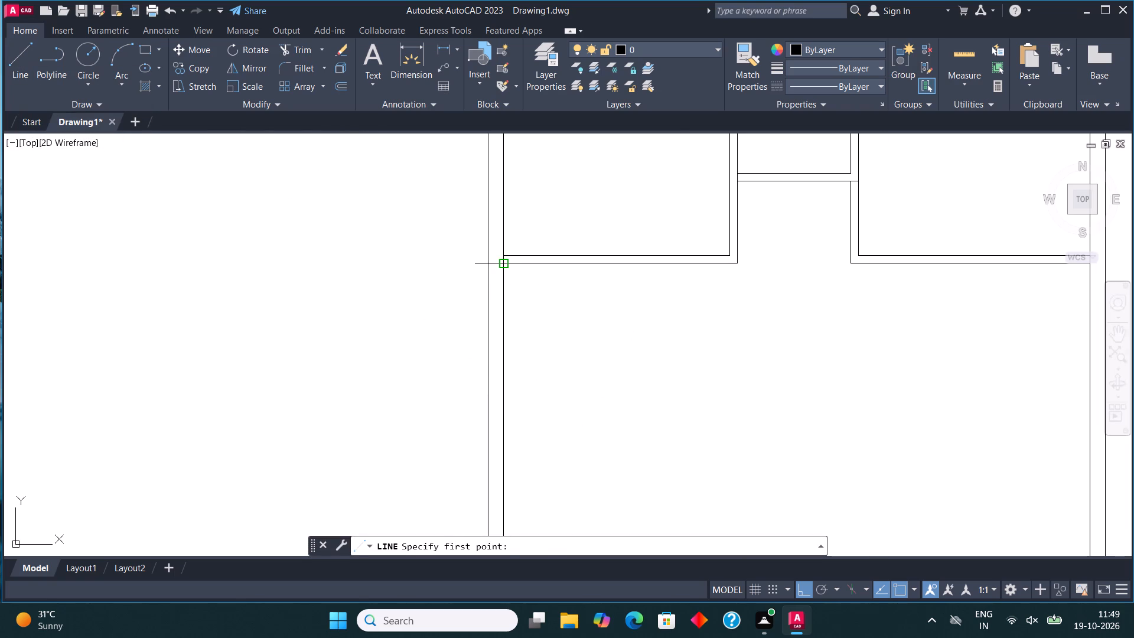
left_click(504, 262)
type("13'9")
key("BackSpace")
type("6\"")
key("Return")
scroll(496, 347, "down", 3)
scroll(589, 386, "up", 1)
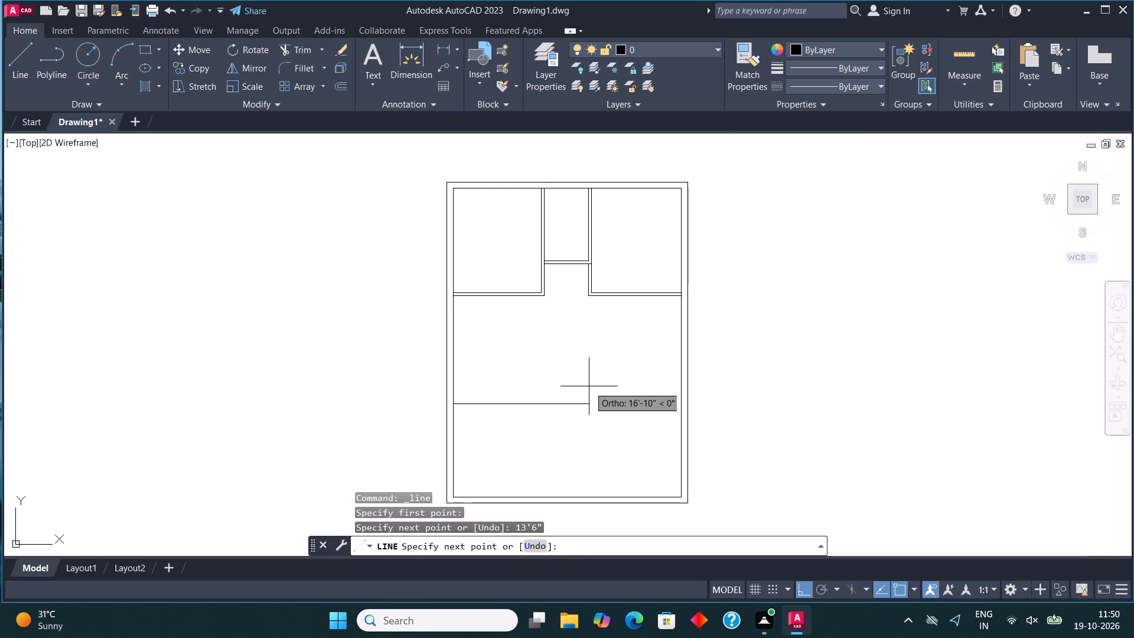
type("16'11\"")
key("Return")
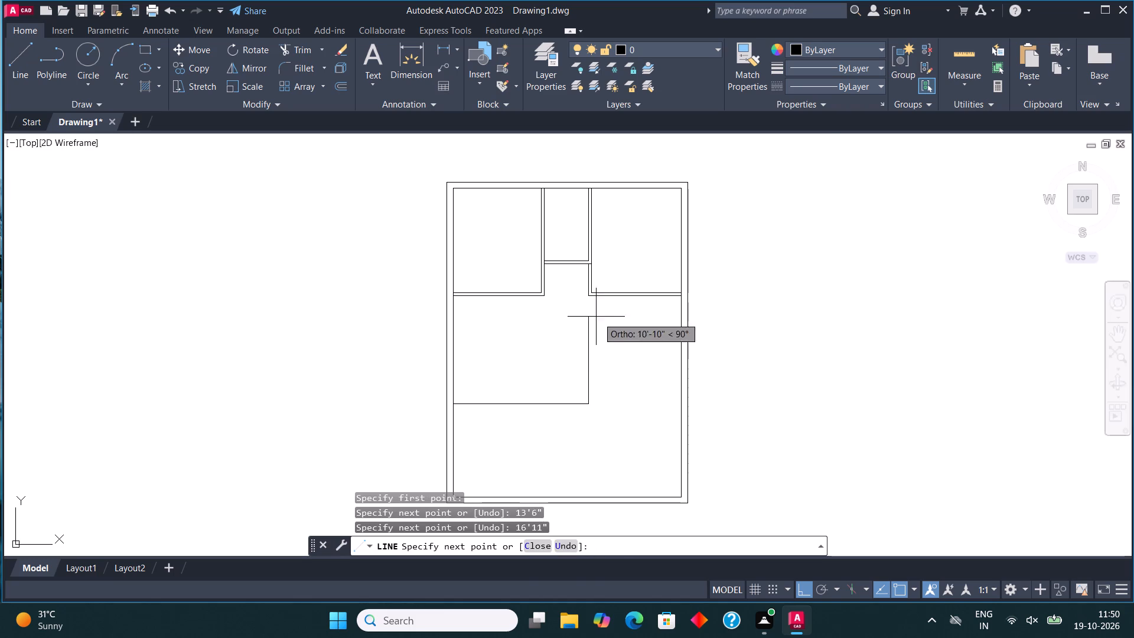
scroll(583, 294, "up", 2)
scroll(599, 333, "down", 2)
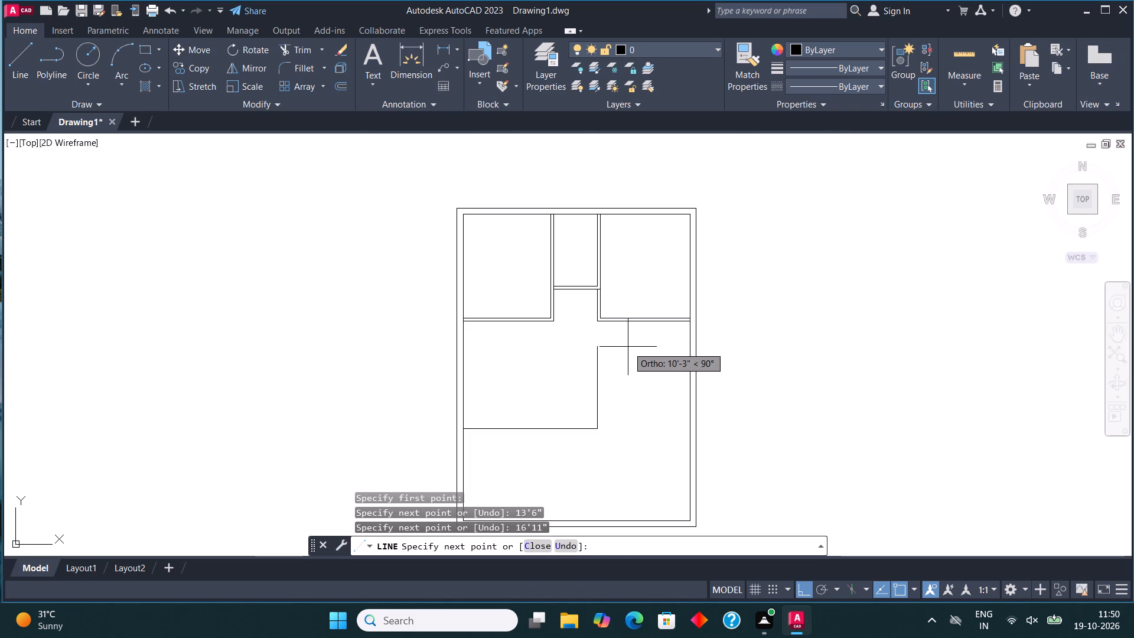
key("Escape")
Offset the 16'11" horizontal line downward by 4.5" to give the lower partition its thickness.
scroll(509, 323, "down", 2)
scroll(524, 359, "up", 1)
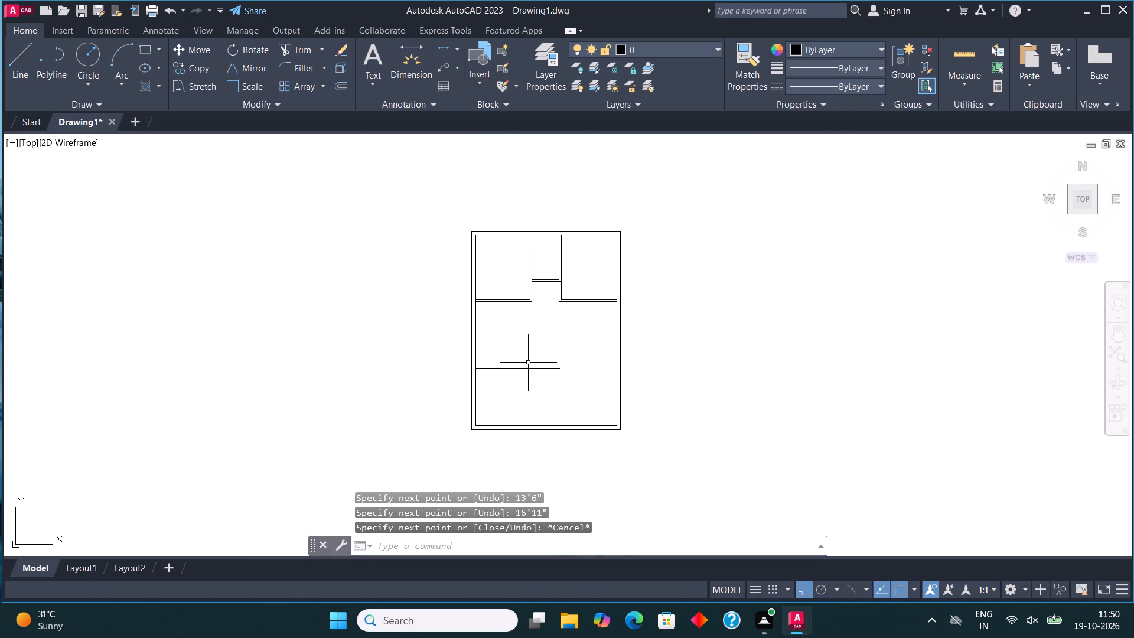
left_click(542, 382)
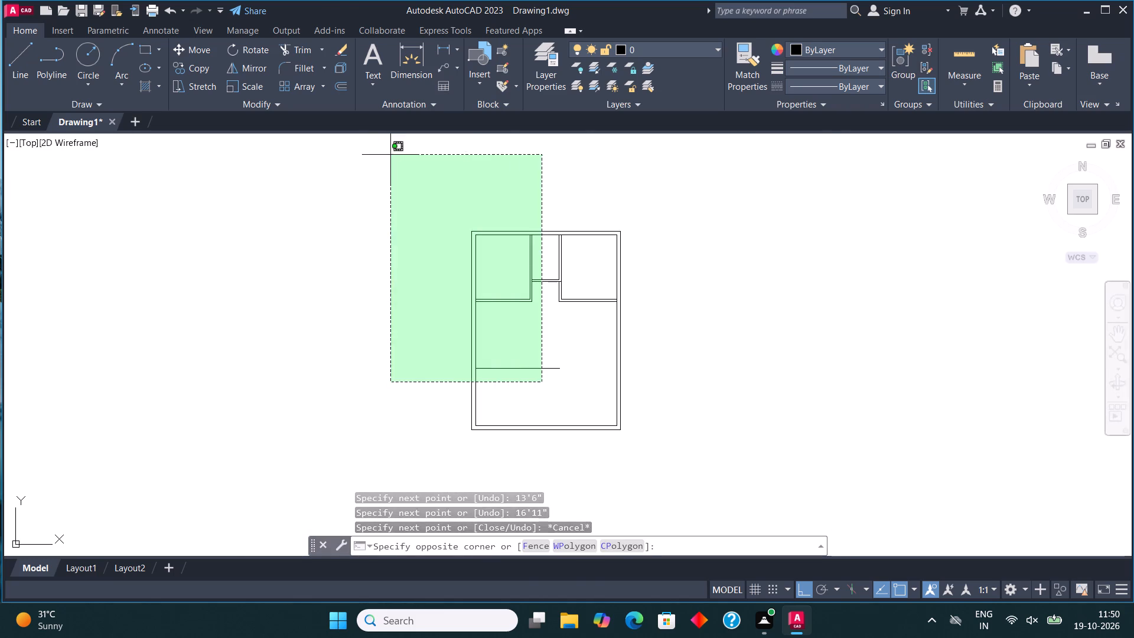
left_click(527, 358)
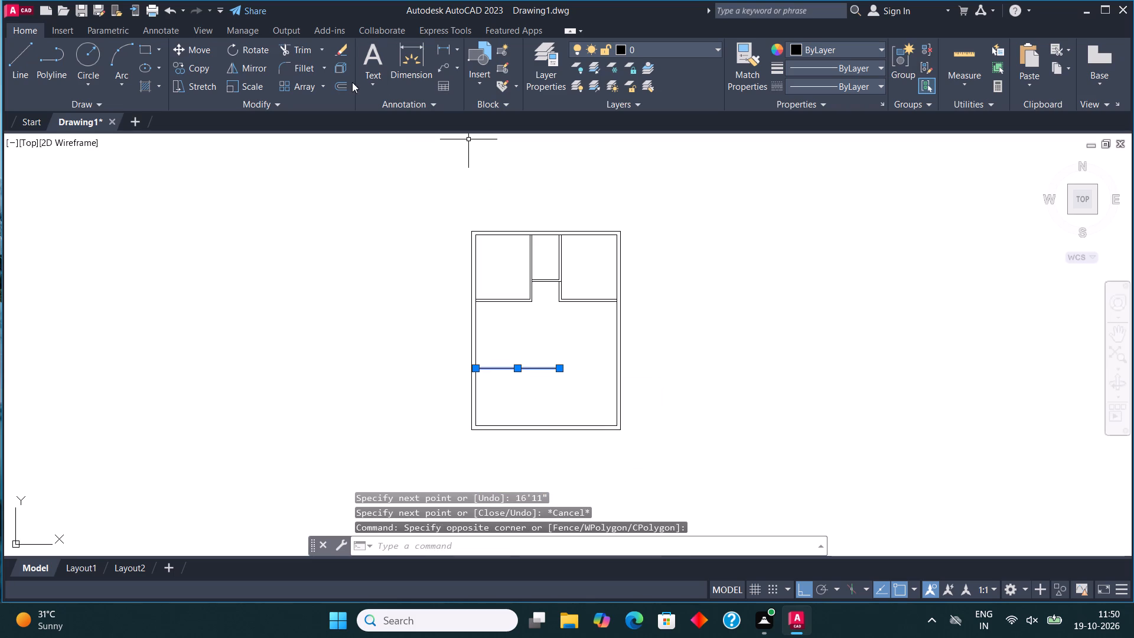
left_click(338, 87)
left_click(522, 371)
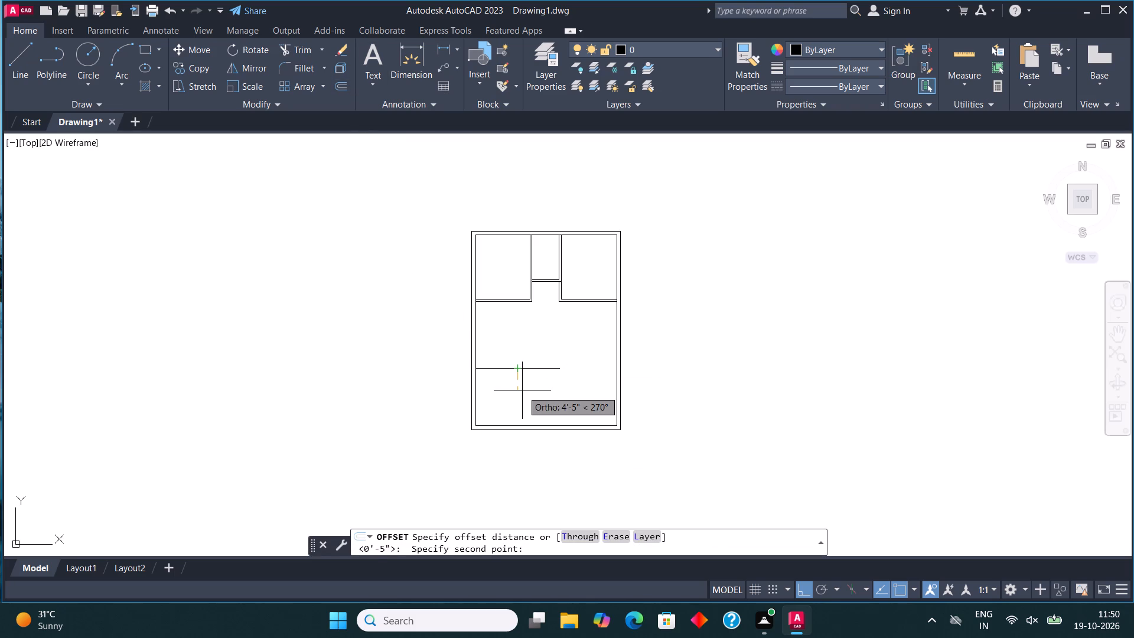
type("4.5\"")
key("Return")
left_click(552, 403)
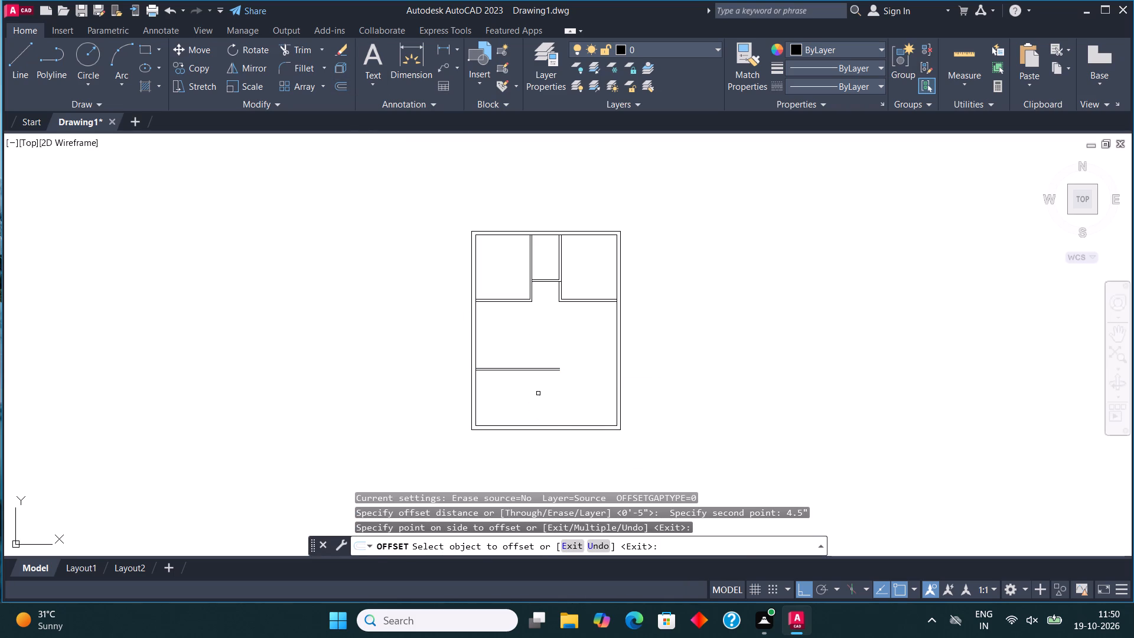
key("Escape")
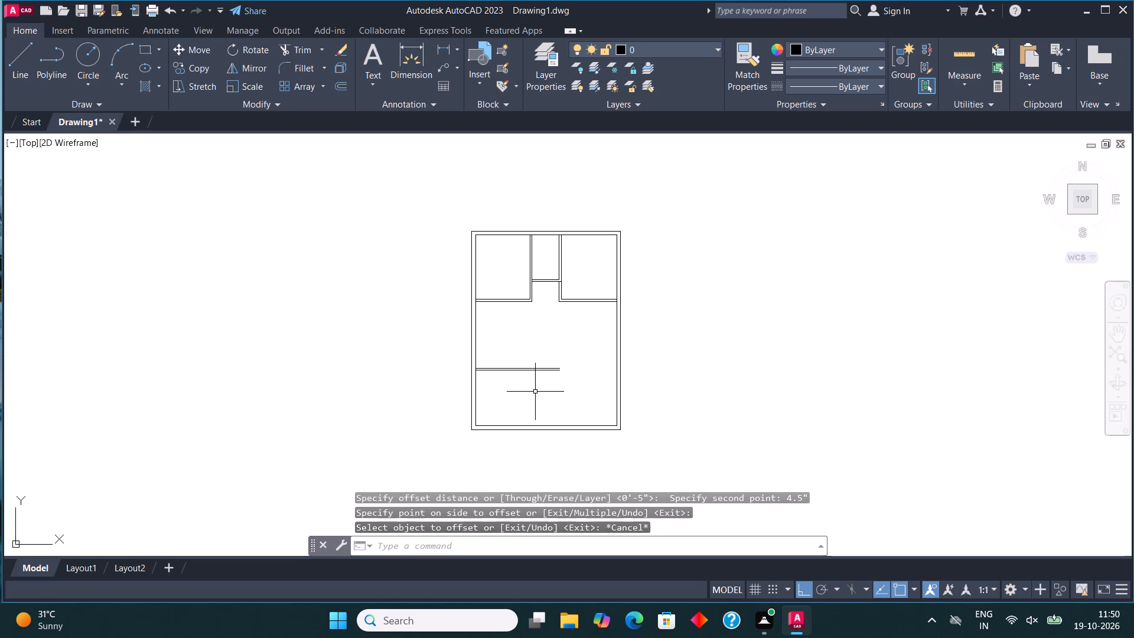
Draw lines from the bottom-right inner corner: 16'11" left along the bottom wall, and up to the lower partition's underside.
left_click(11, 54)
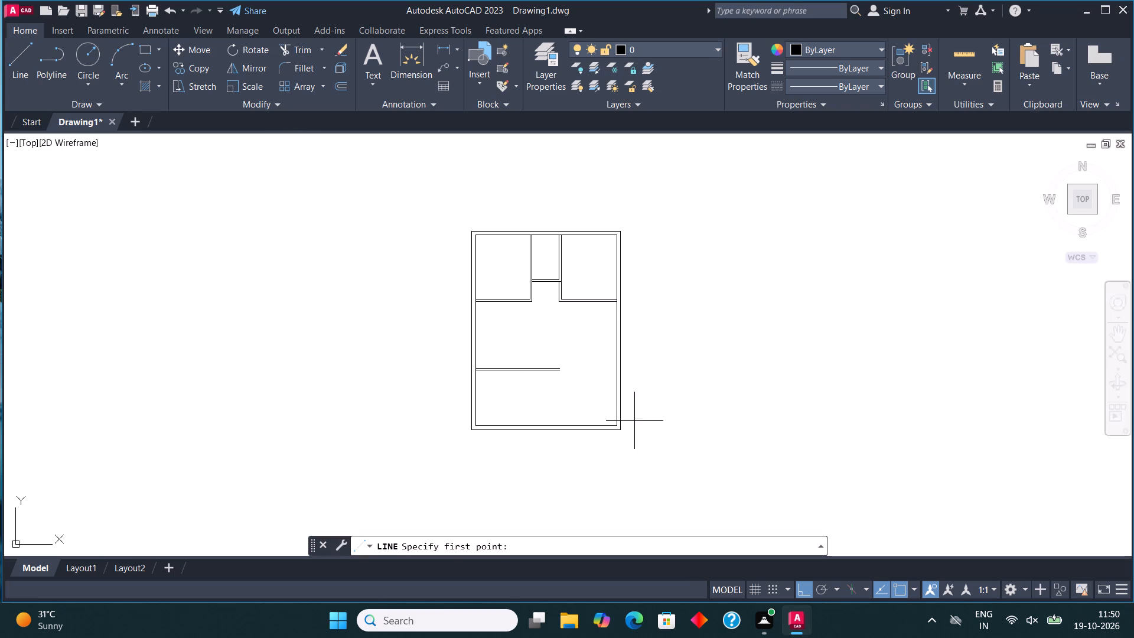
scroll(626, 431, "up", 2)
left_click(599, 420)
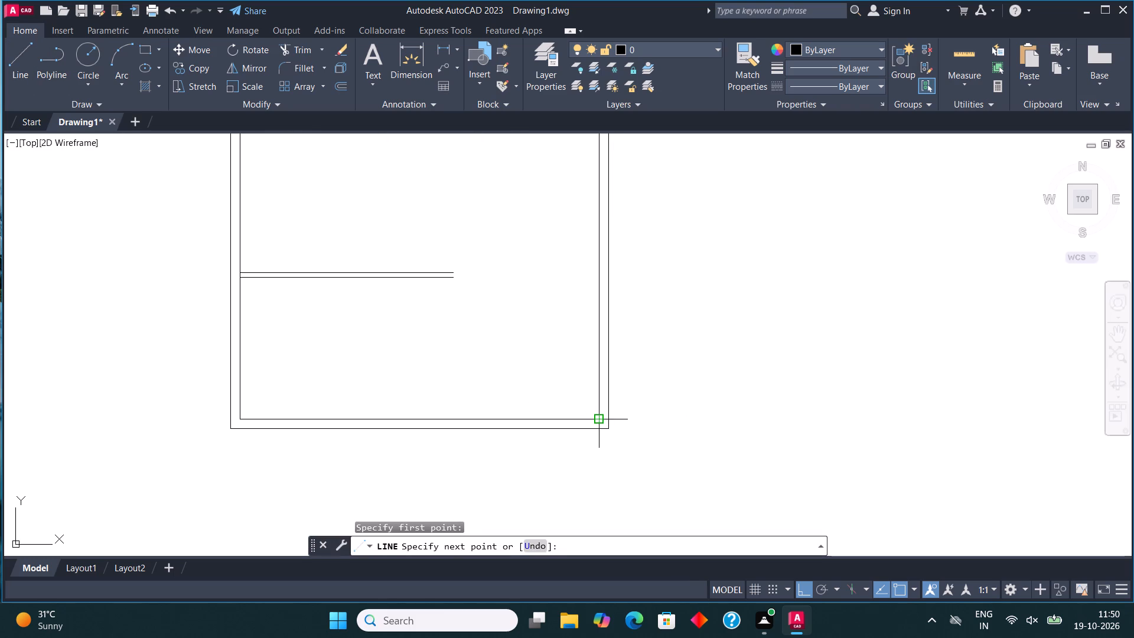
type("16'11\"")
key("Return")
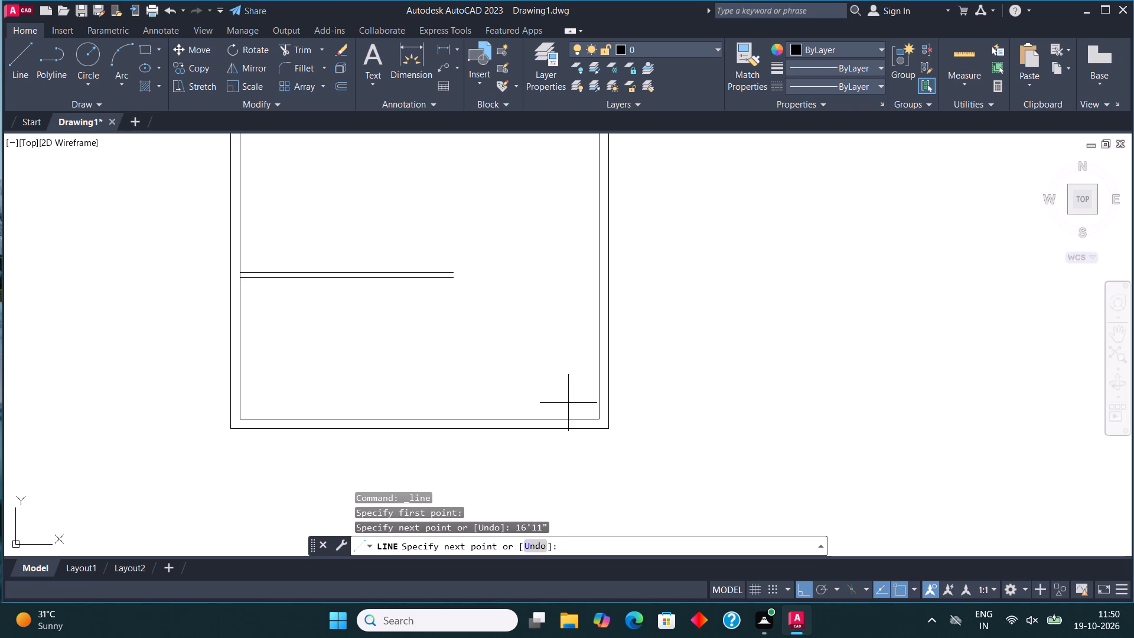
scroll(387, 298, "up", 3)
left_click(369, 216)
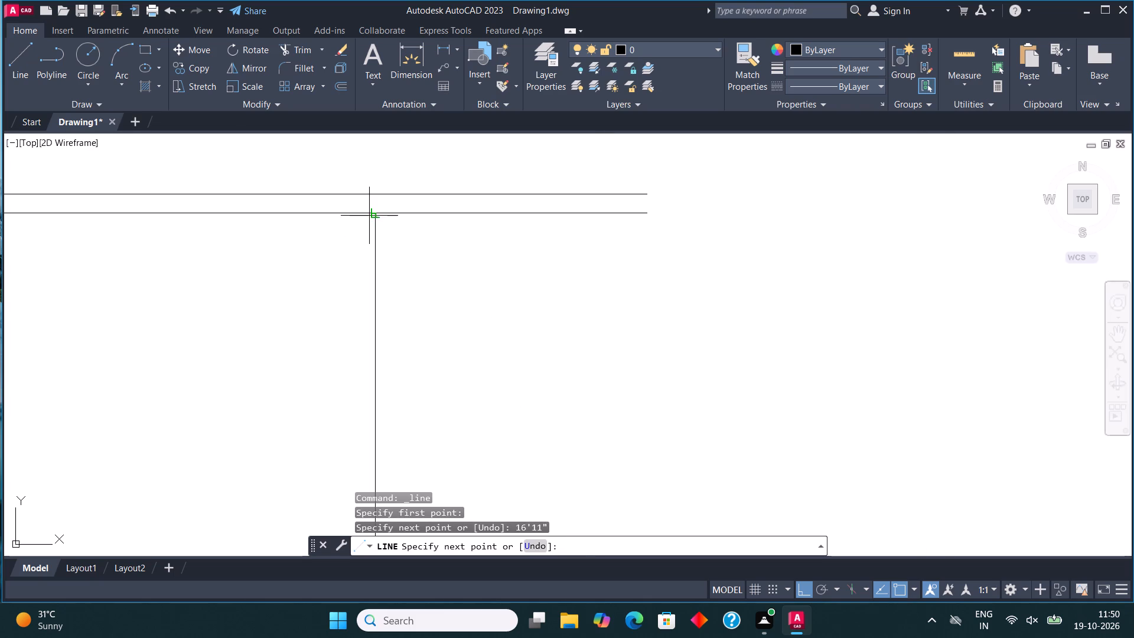
scroll(601, 394, "down", 2)
key("grave")
key("Escape")
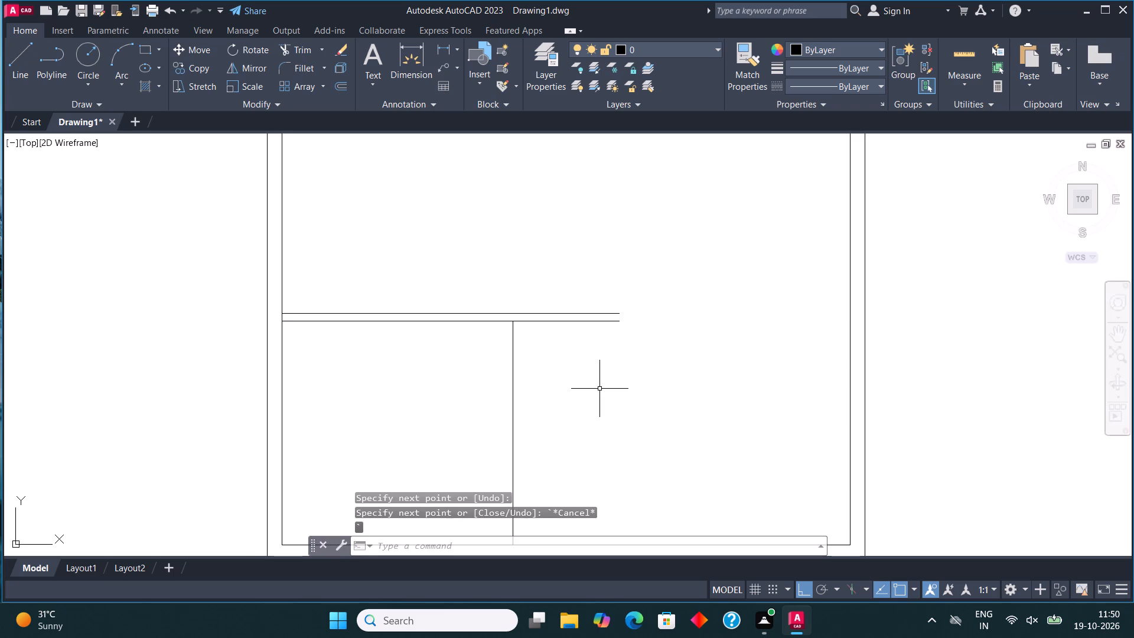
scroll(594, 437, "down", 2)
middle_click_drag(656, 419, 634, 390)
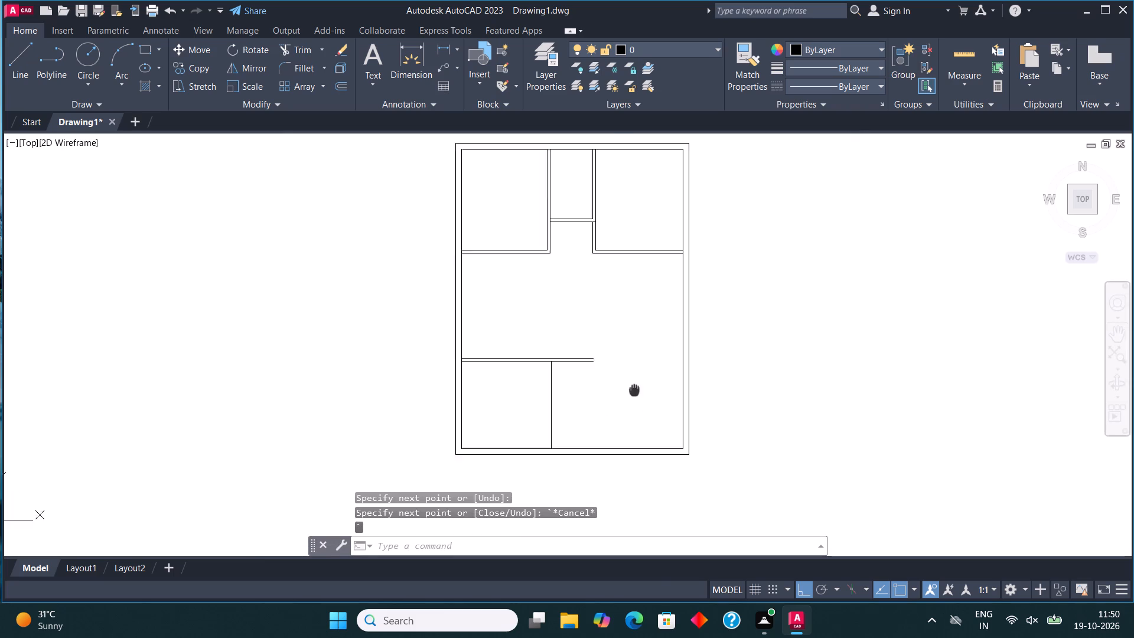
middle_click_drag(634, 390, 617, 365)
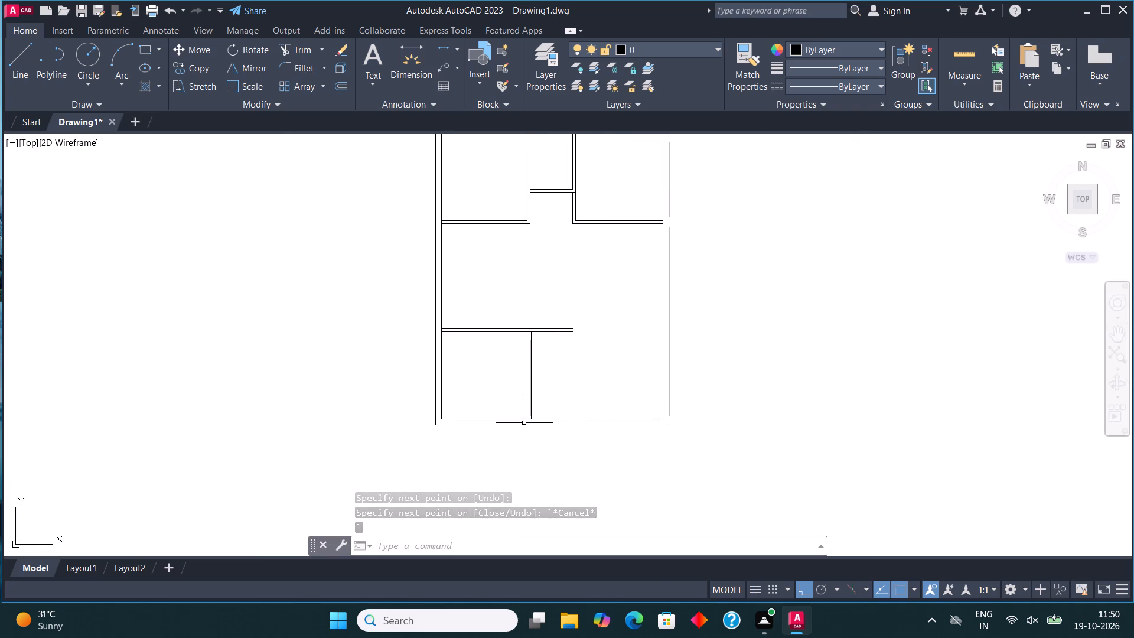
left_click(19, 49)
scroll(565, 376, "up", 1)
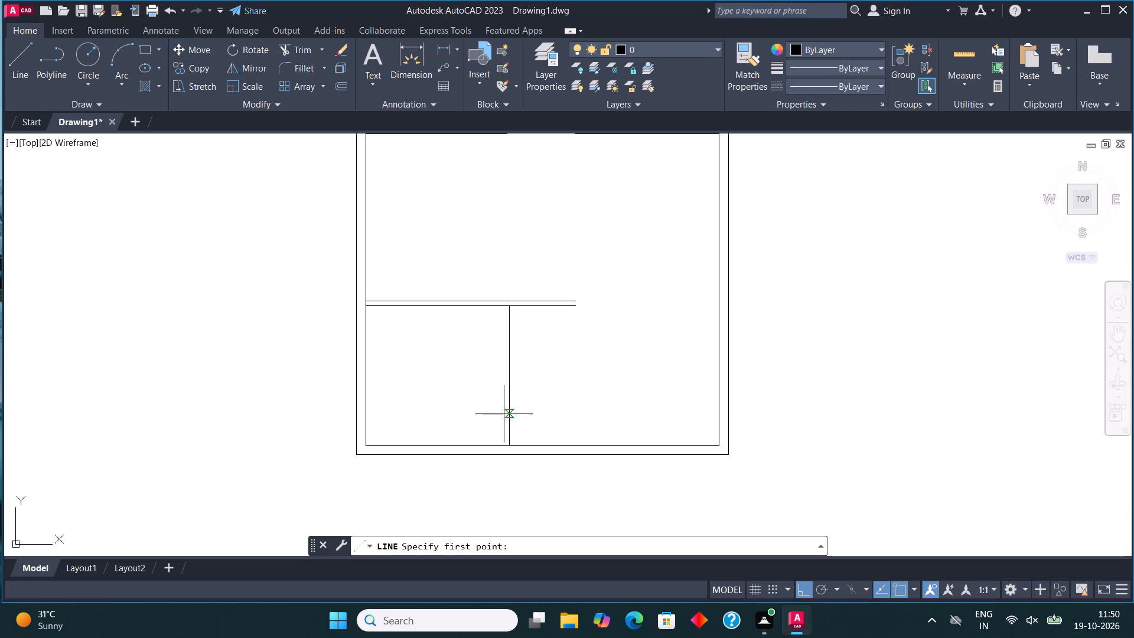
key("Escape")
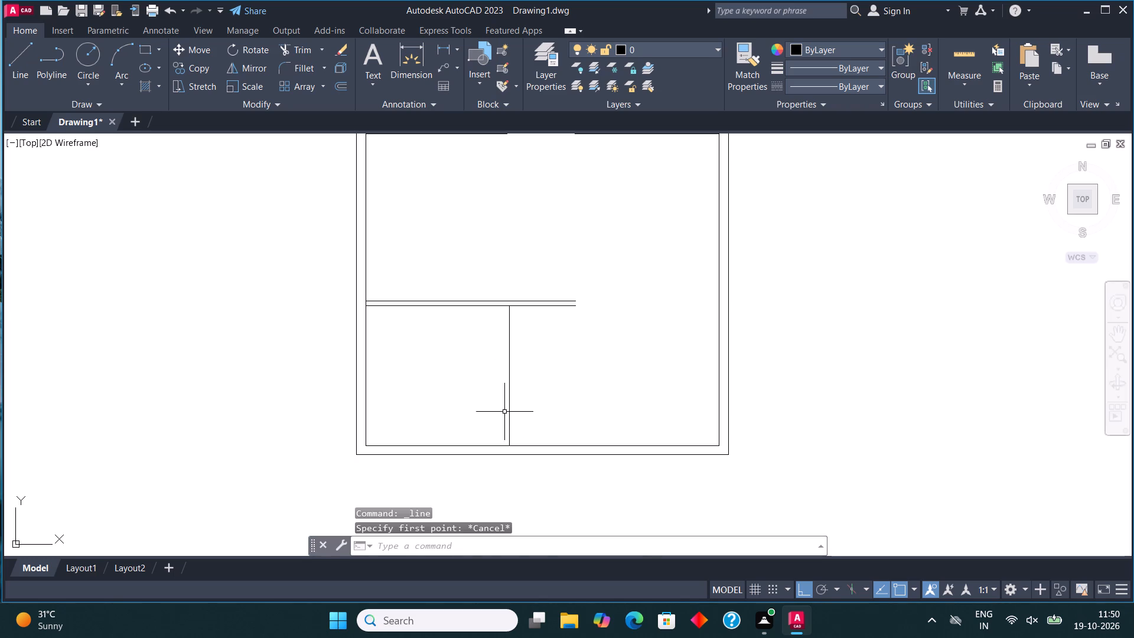
Offset the bottom-left room's vertical partition line 4.5" to the right to give the partition its thickness.
left_click(503, 409)
left_click(480, 366)
left_click_drag(527, 401, 520, 391)
left_click(494, 364)
left_click(337, 83)
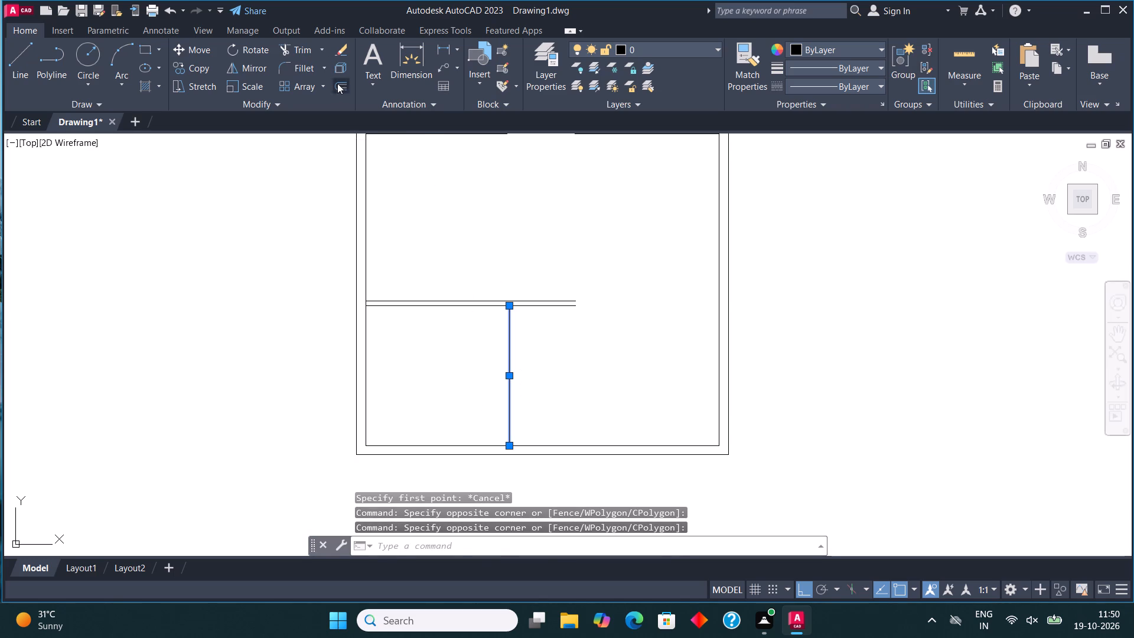
left_click(509, 368)
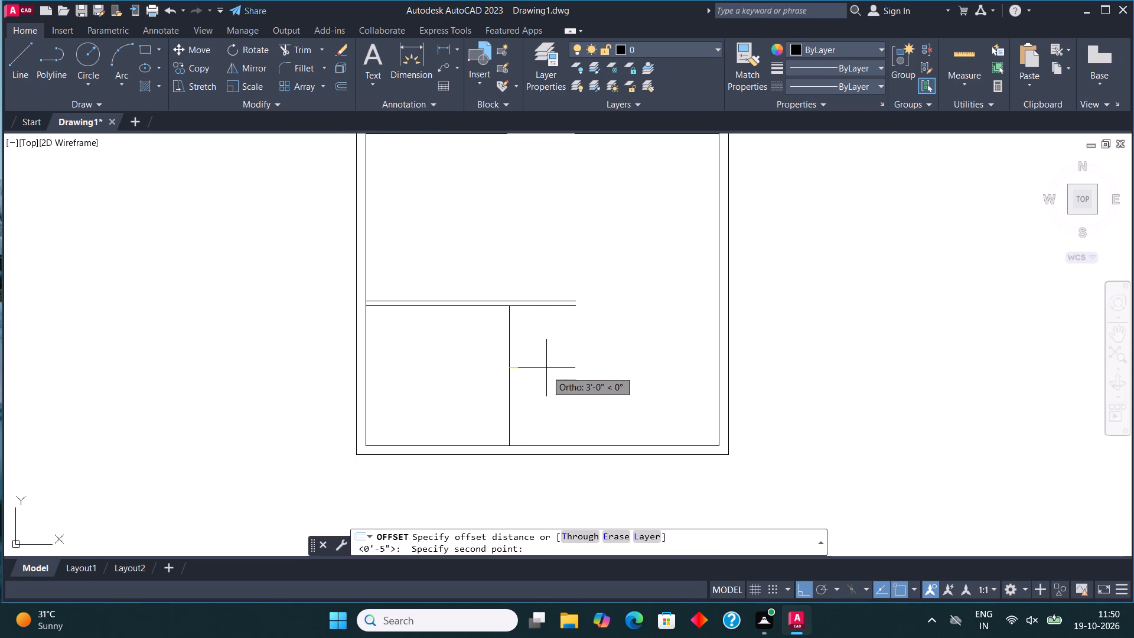
type("4.5\"")
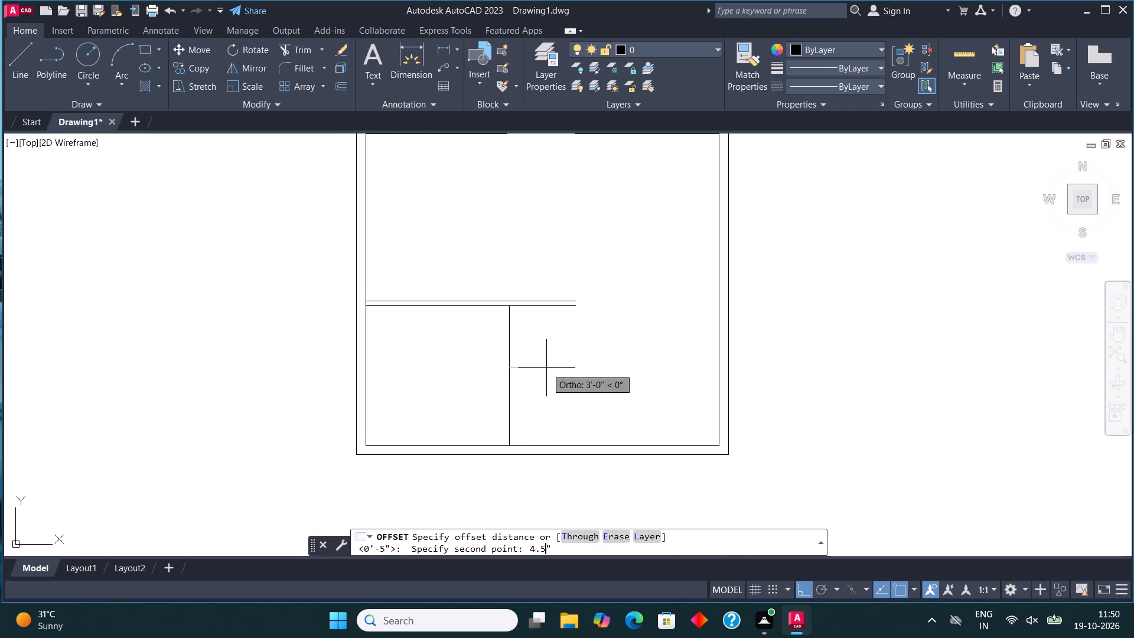
key("Return")
left_click(572, 377)
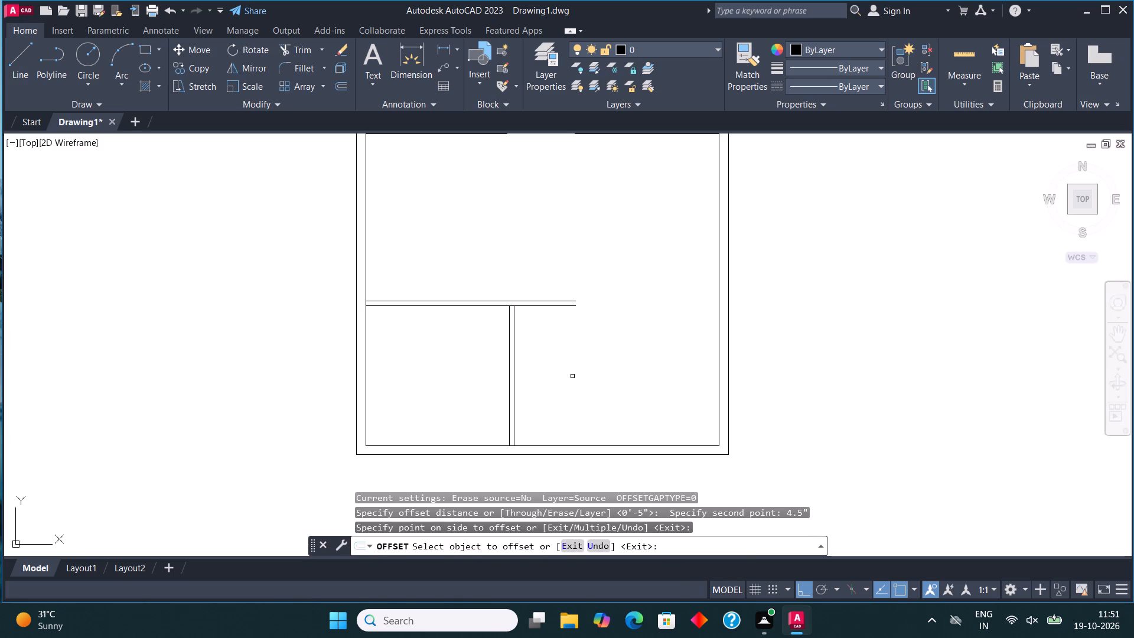
key("Escape")
Fillet the outer and inner pairs of partition lines to close the bottom-left room's upper-right corner.
left_click(298, 67)
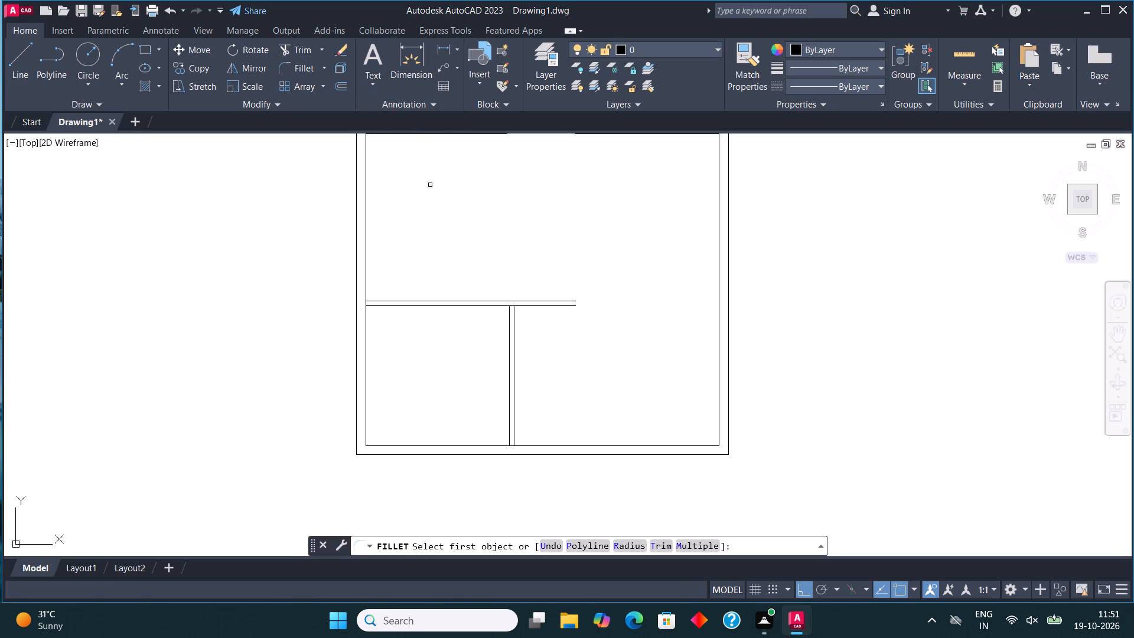
left_click(498, 301)
left_click(515, 323)
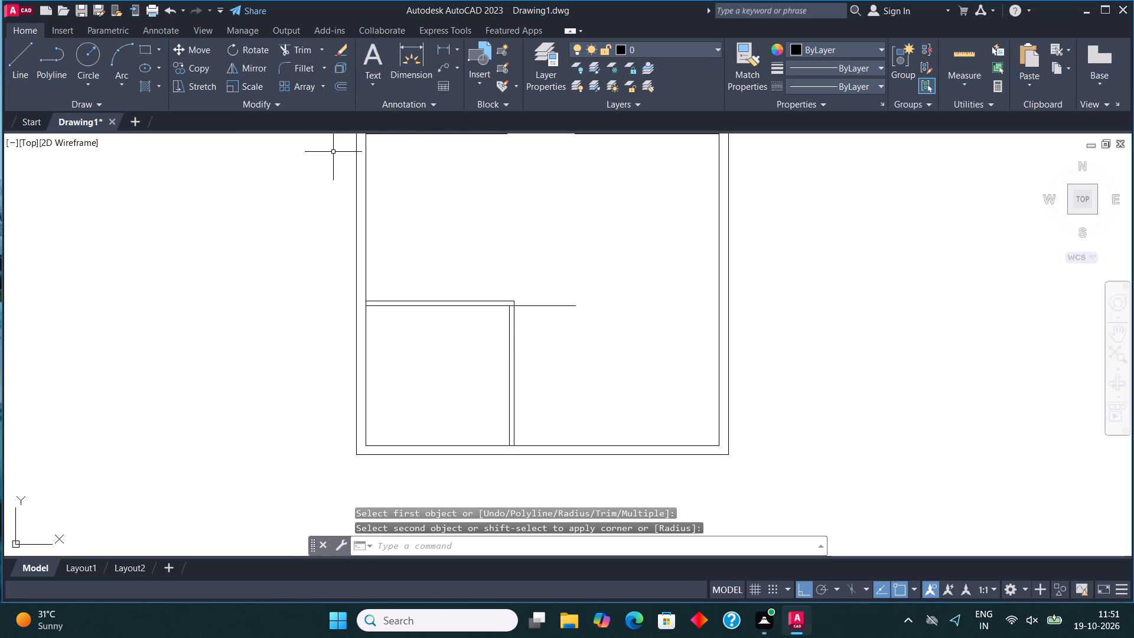
left_click(312, 69)
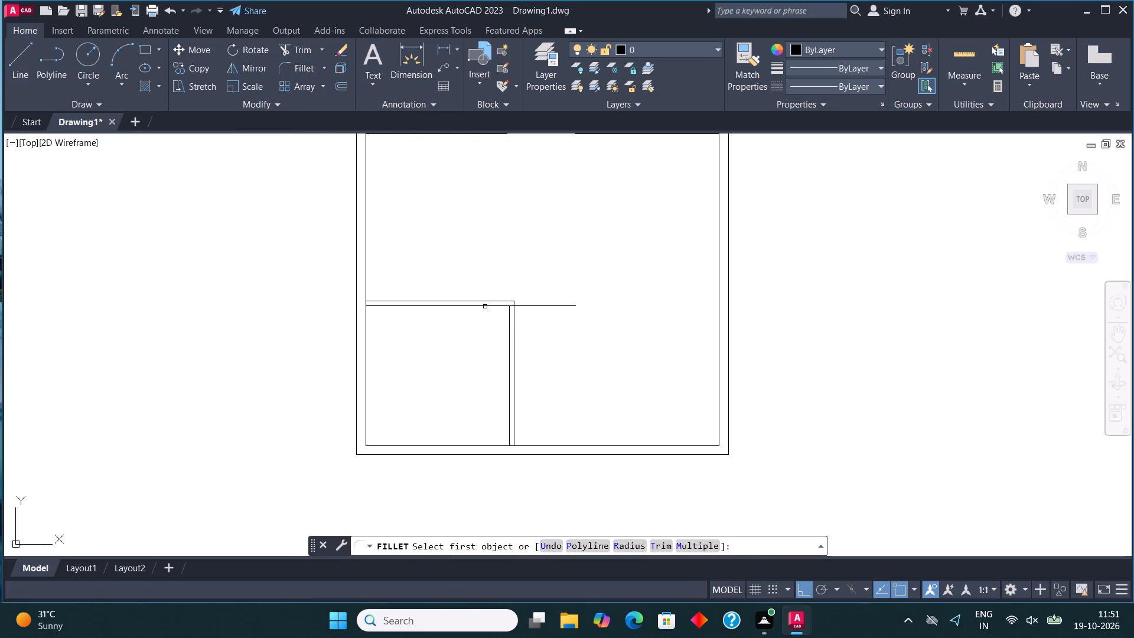
left_click(485, 307)
left_click(509, 342)
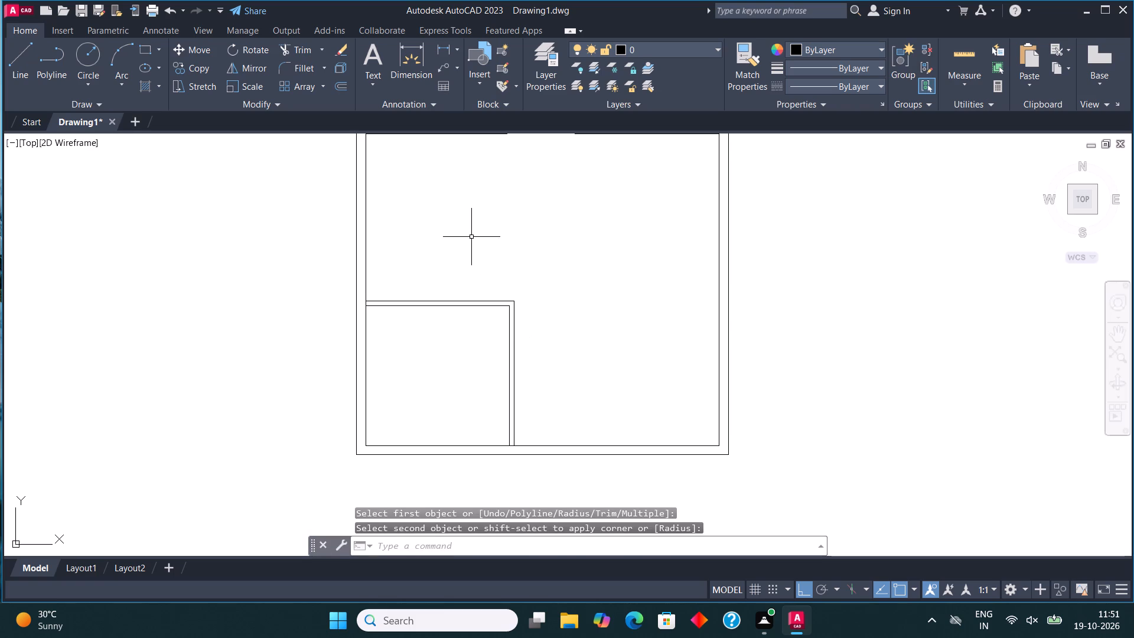
key("Escape")
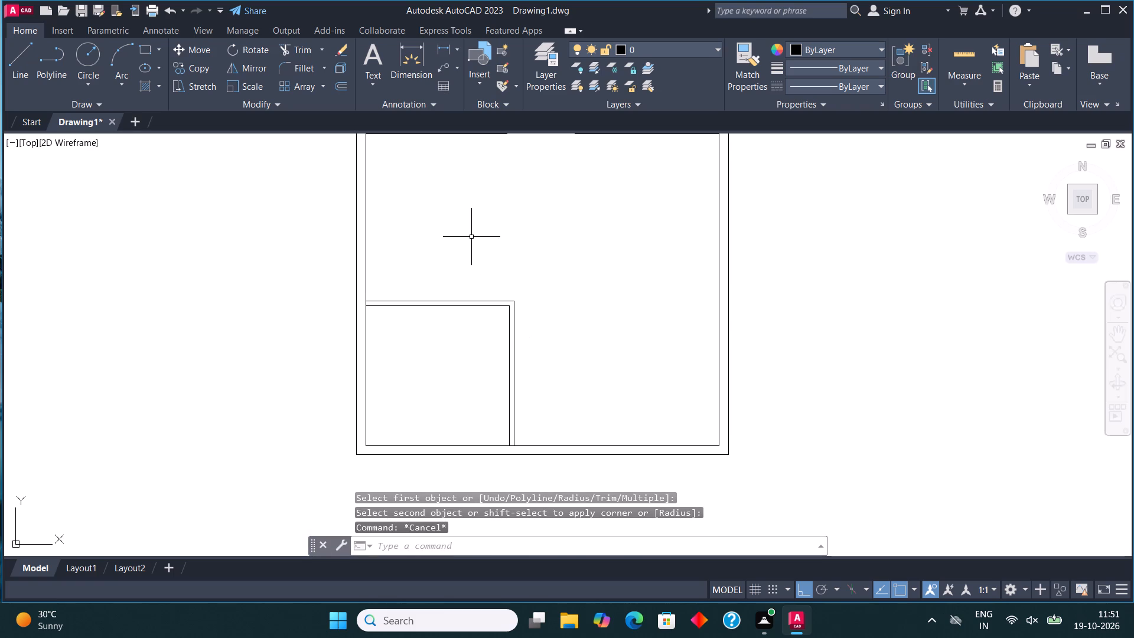
Draw lines from where the bottom-left room's outer partition line meets the bottom wall: 7'8" up, and right to the right wall.
left_click(14, 55)
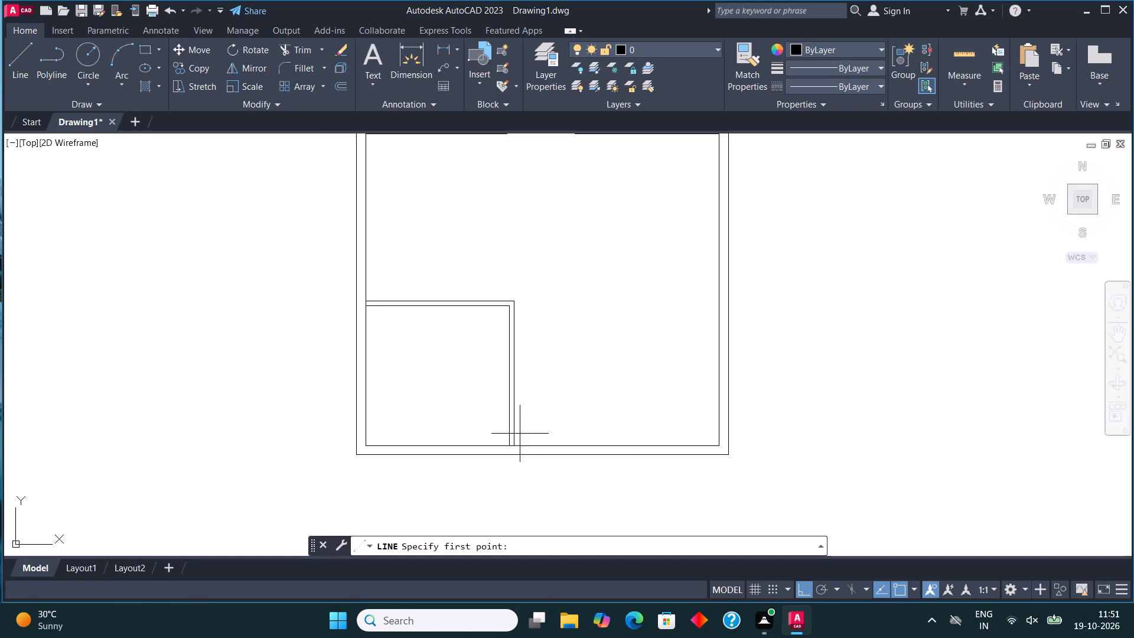
left_click(517, 449)
type("7'")
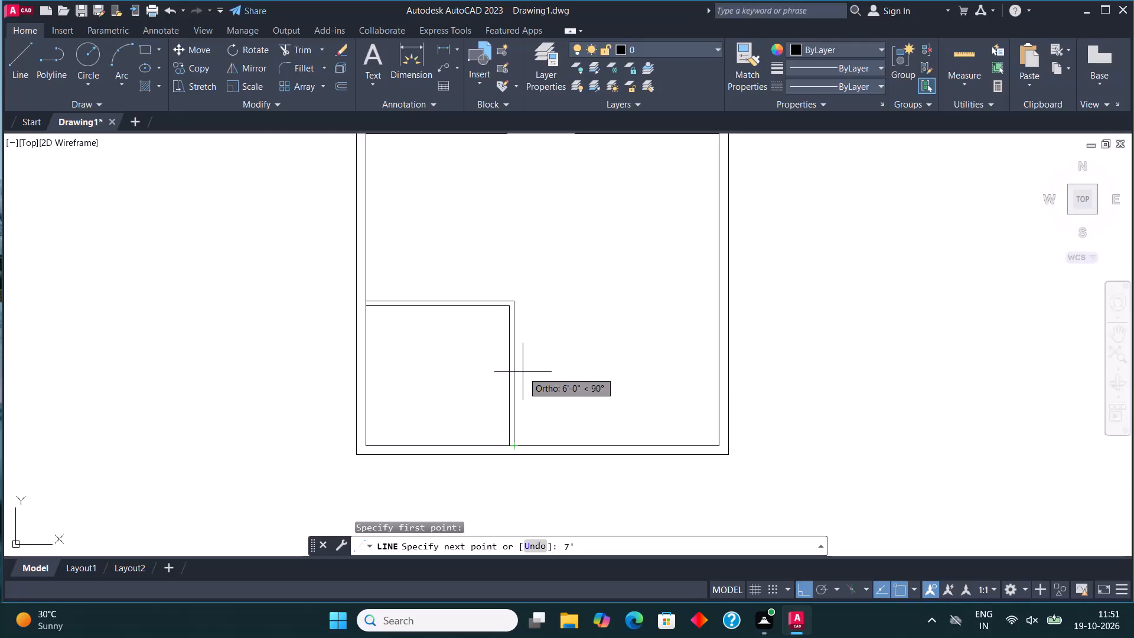
type("8\"")
key("Return")
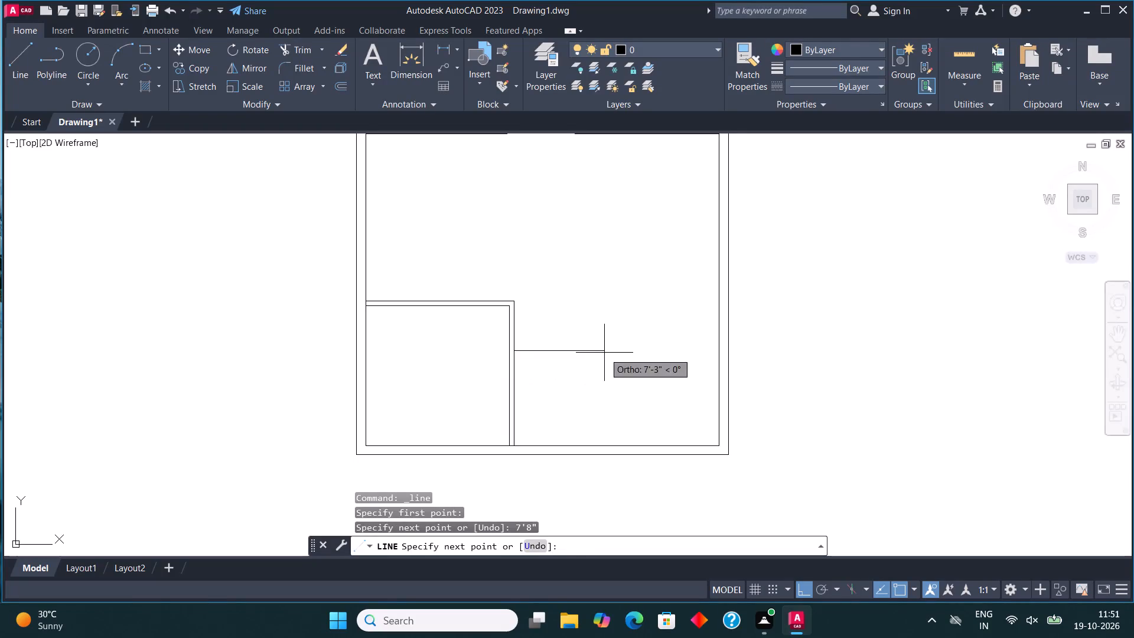
left_click(718, 347)
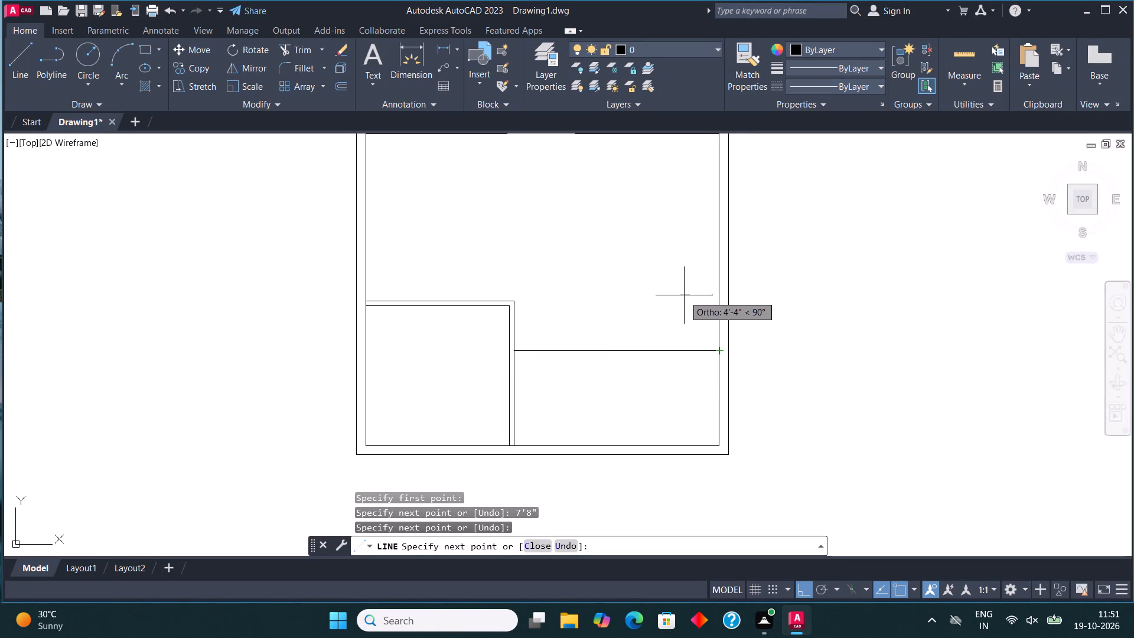
key("Escape")
Offset the new horizontal line of the bottom-right room upward by 4.5" to give the partition its thickness.
left_click_drag(605, 383, 593, 366)
left_click(579, 326)
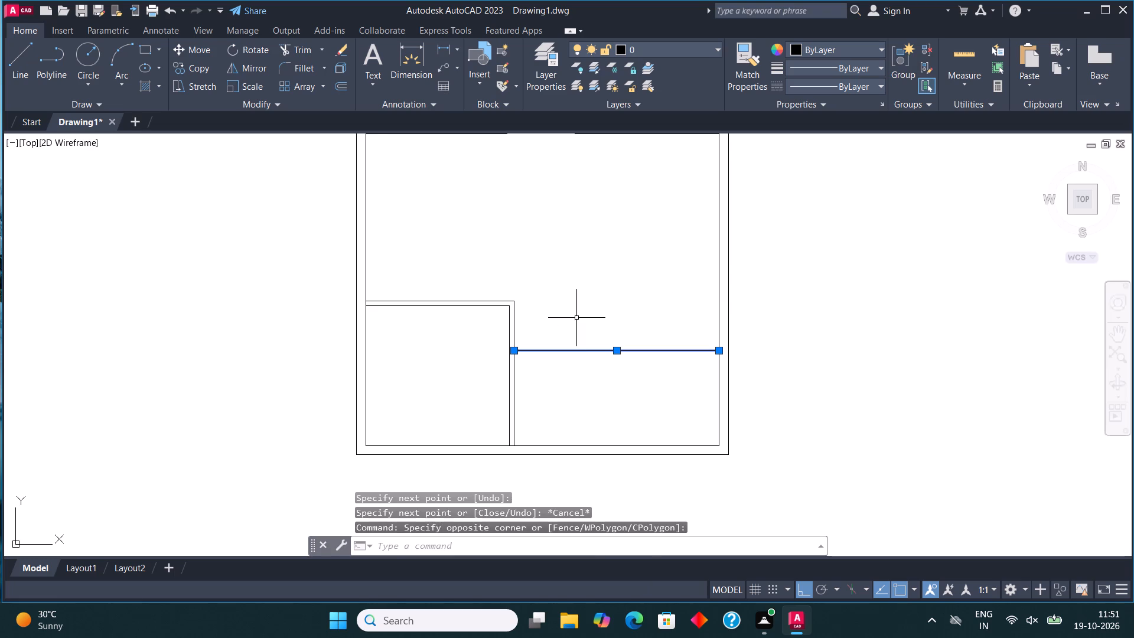
left_click(336, 83)
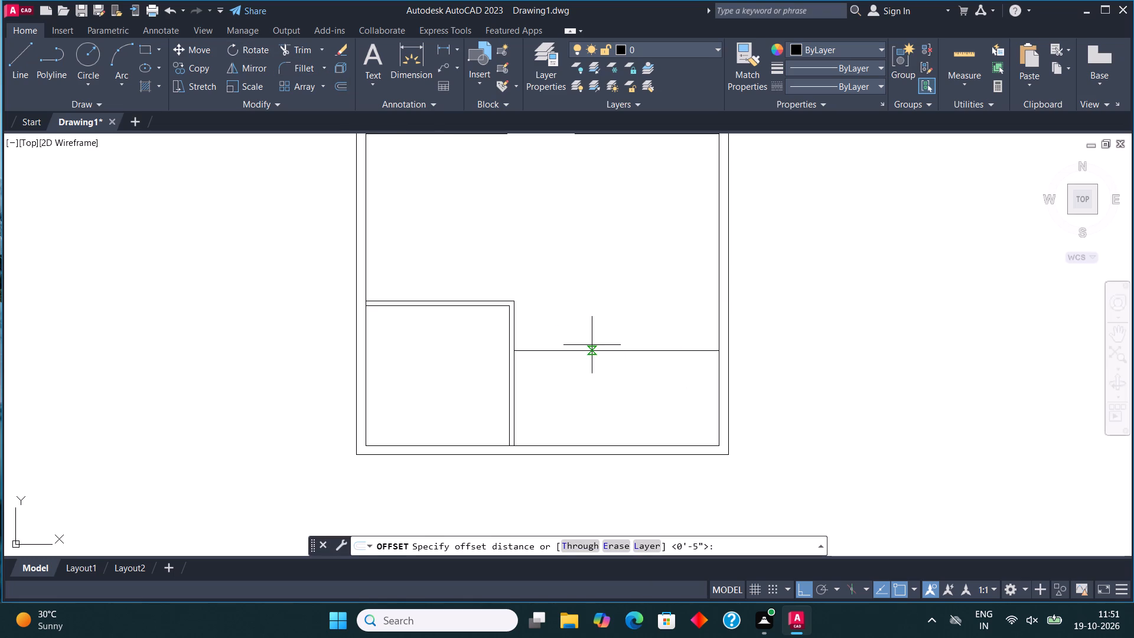
left_click(594, 352)
type("4.5\"")
key("Return")
left_click(577, 253)
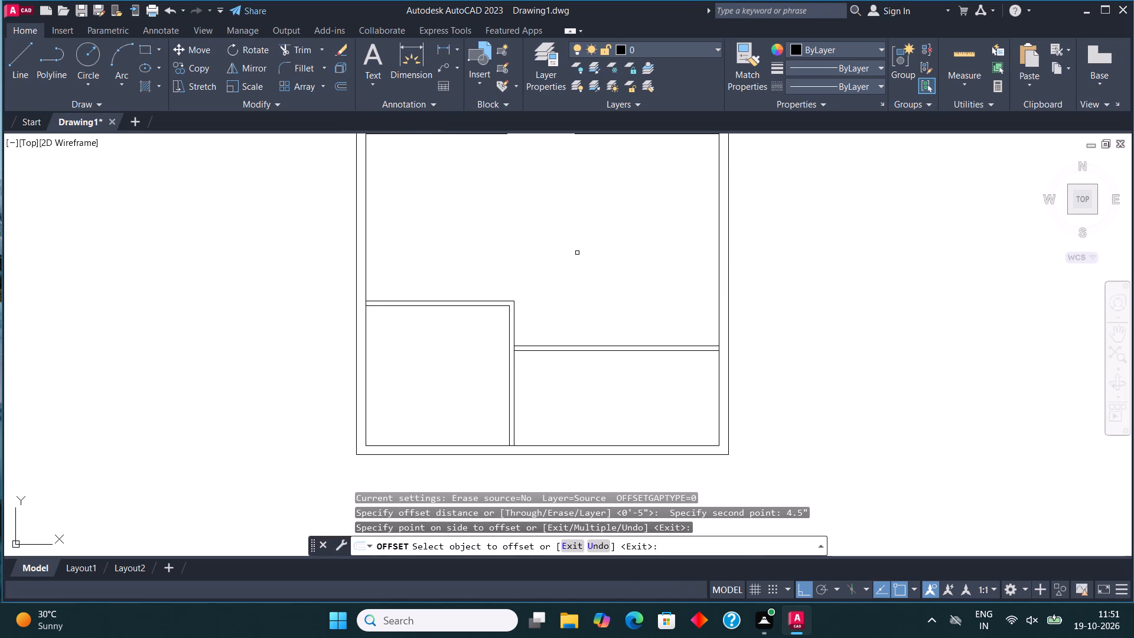
key("Escape")
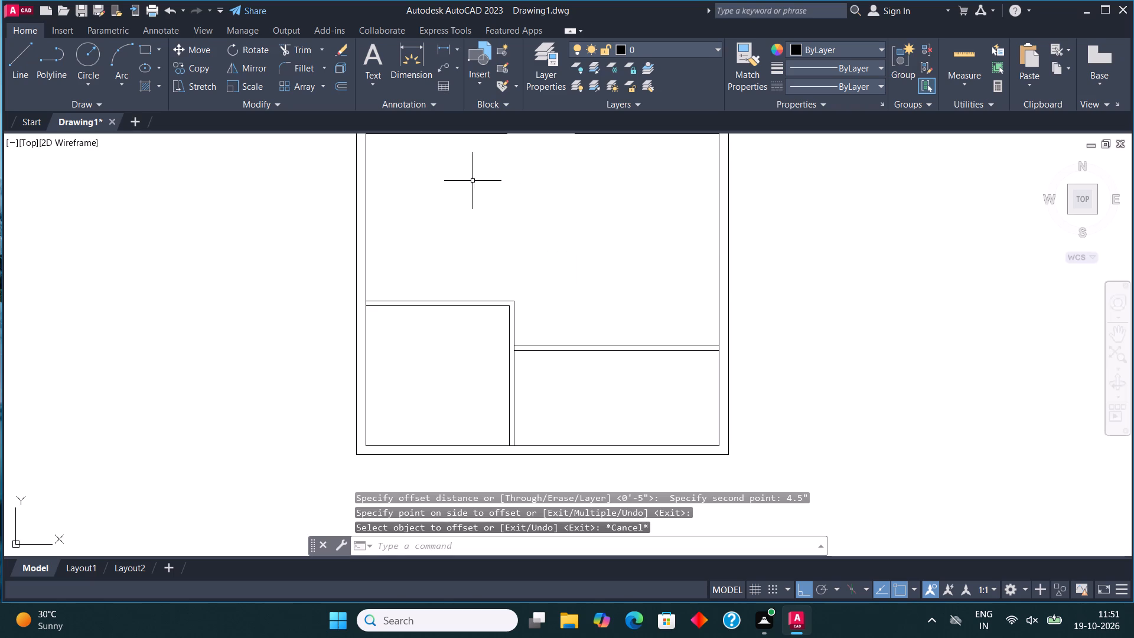
Draw lines from where the top-right room's lower partition line meets the right wall: 7' left, 4' down, and right to the wall.
scroll(536, 380, "down", 2)
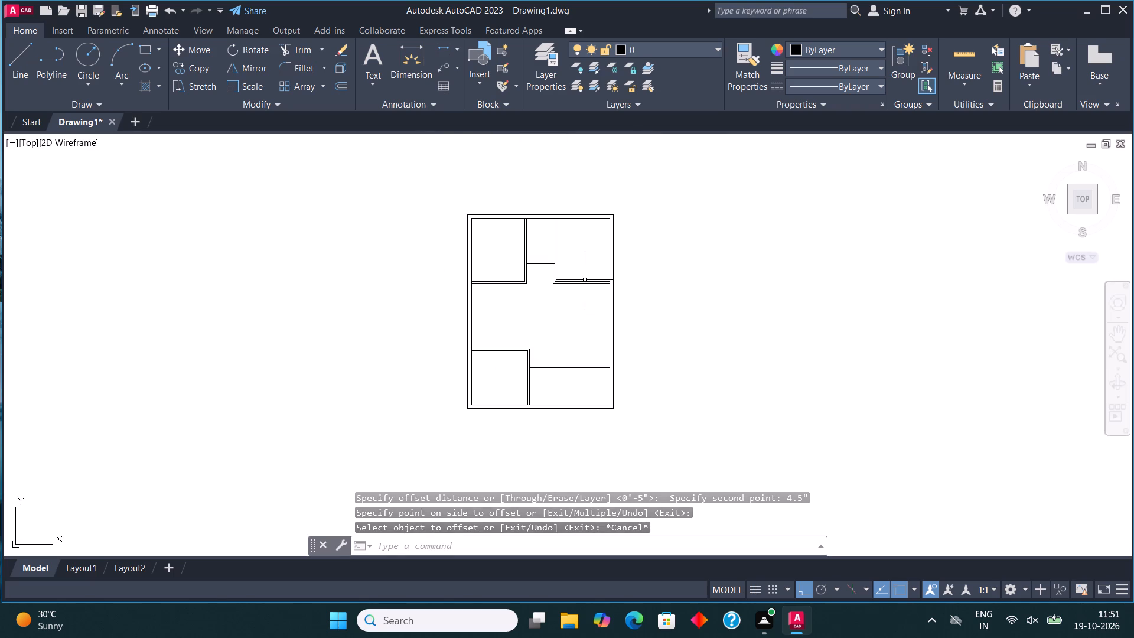
scroll(585, 280, "up", 3)
left_click(15, 61)
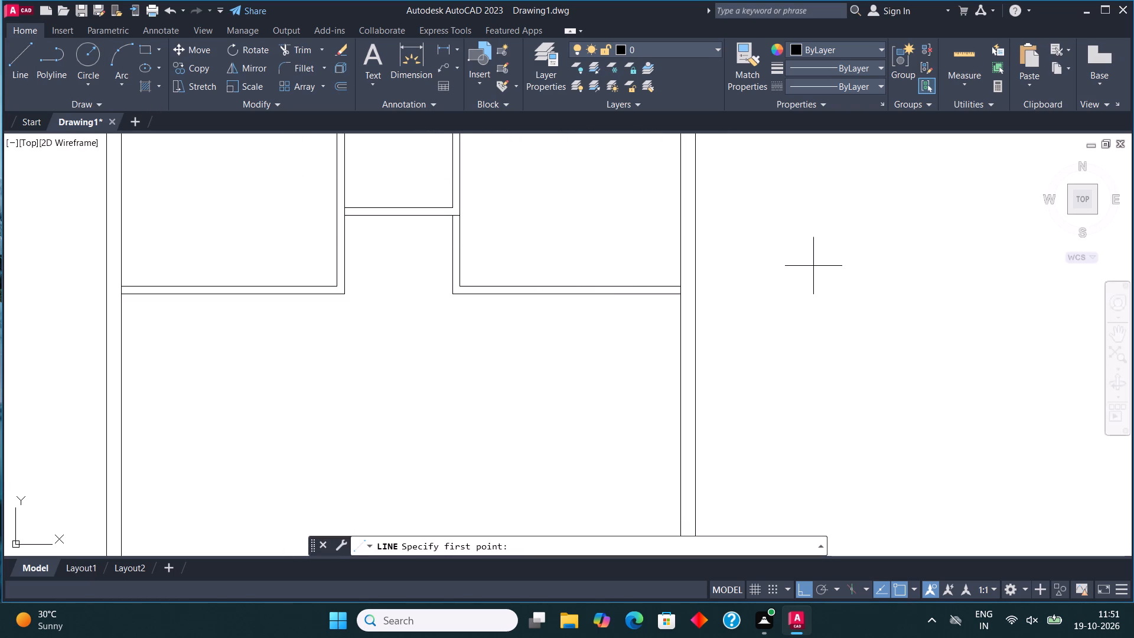
left_click(682, 295)
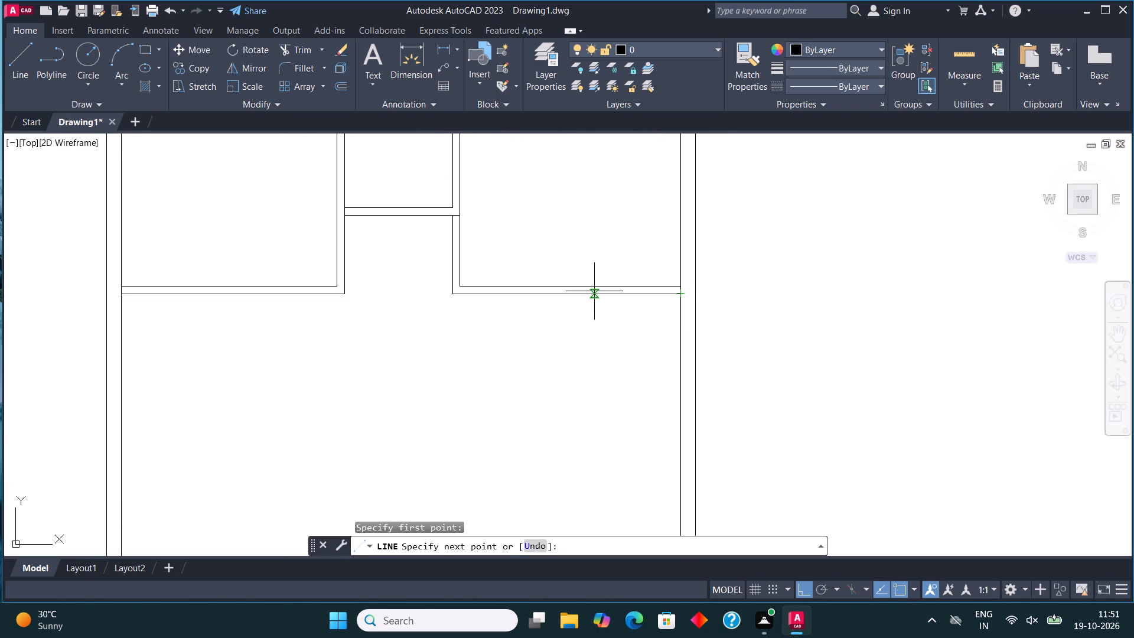
type("7'")
key("Return")
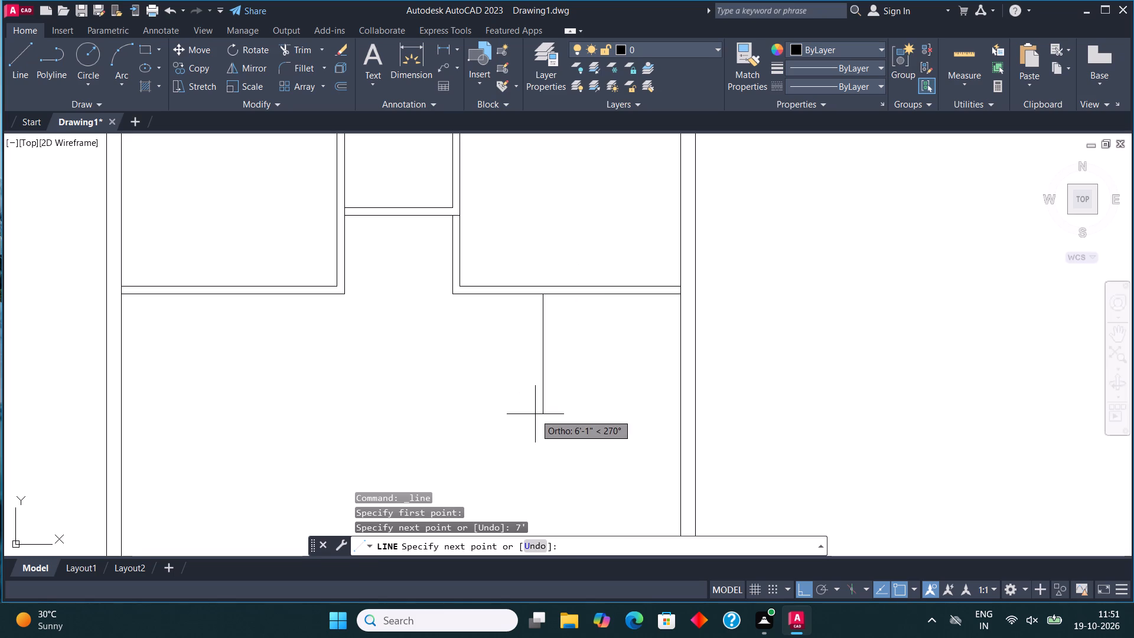
type("4'")
key("Return")
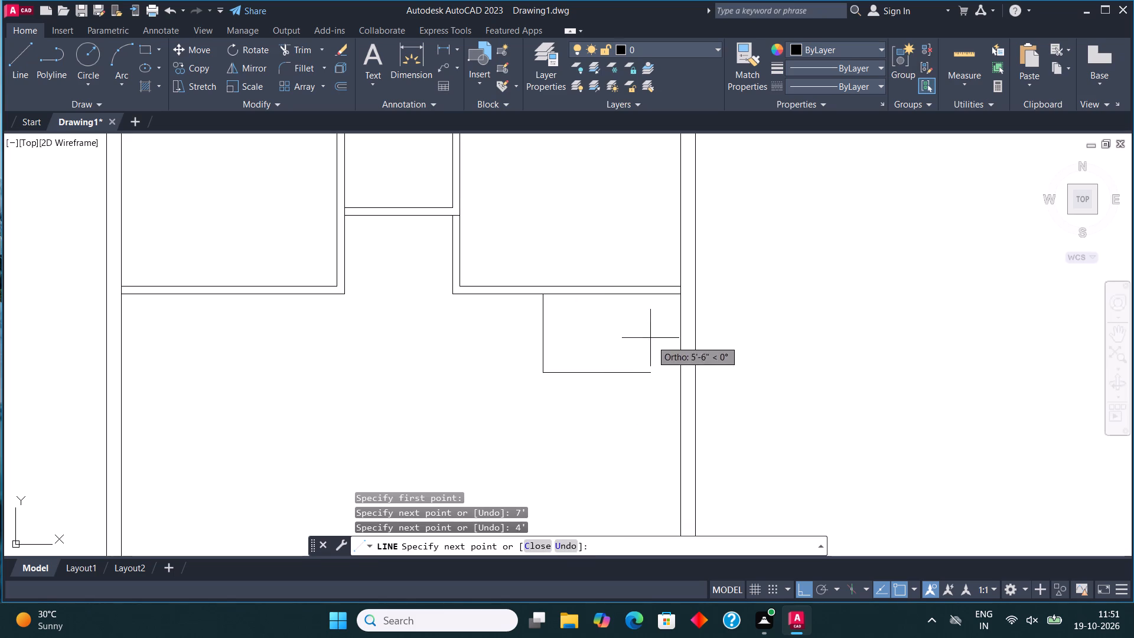
left_click(683, 373)
key("Escape")
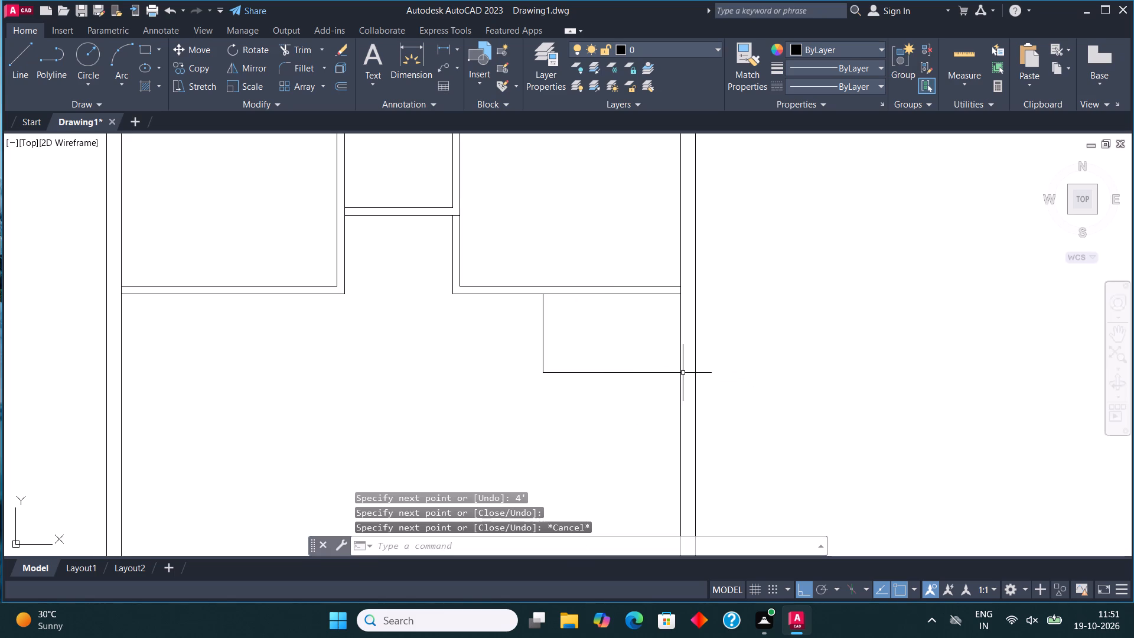
Offset the small room's vertical line to the left and its horizontal line downward, both by 4.5".
left_click(575, 379)
left_click(536, 333)
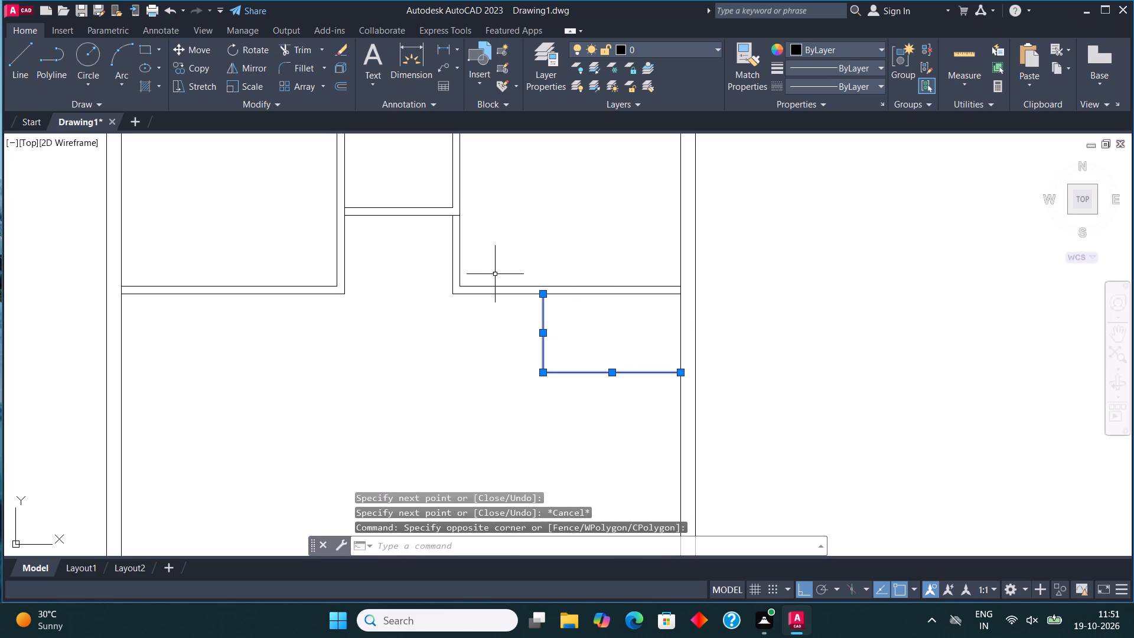
left_click(335, 83)
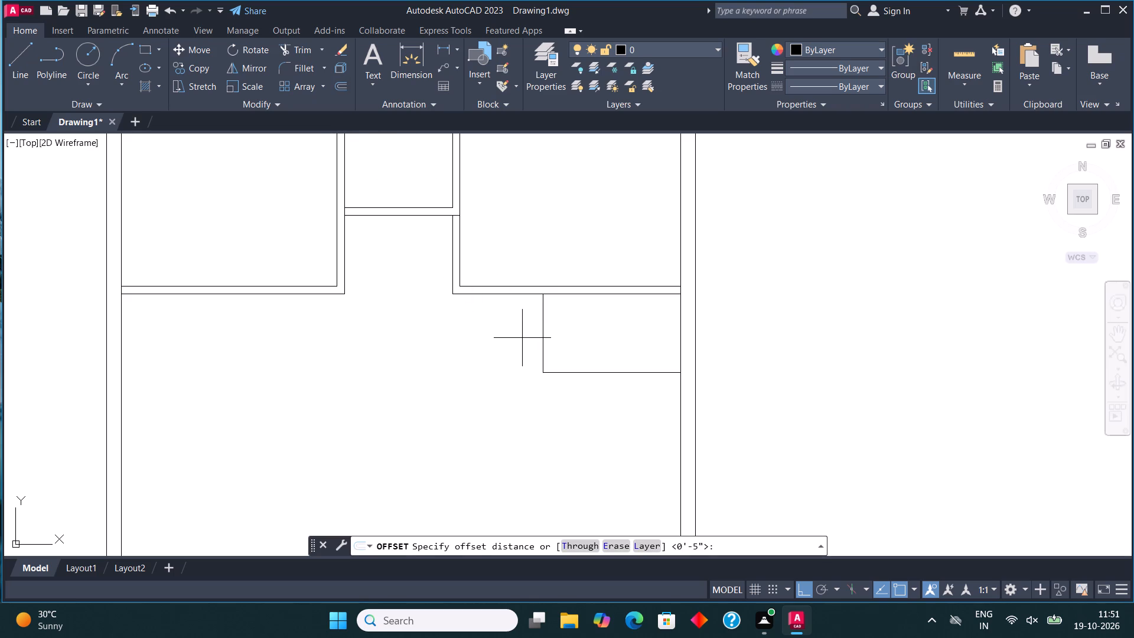
left_click(543, 334)
type("4.5")
key("shift+quotedbl")
key("Return")
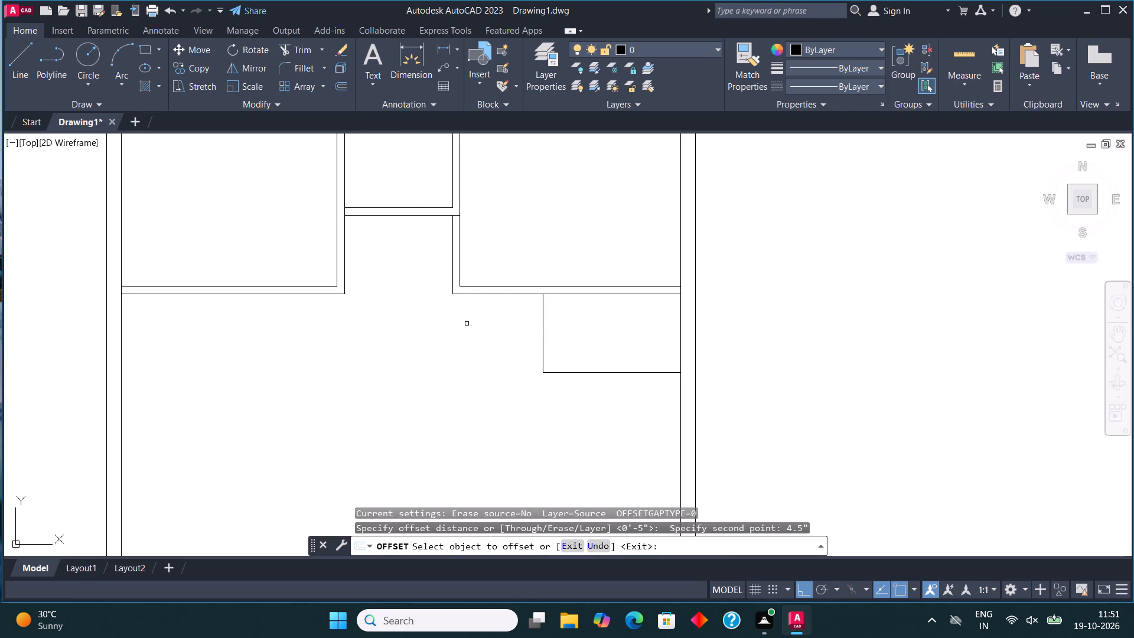
left_click(546, 327)
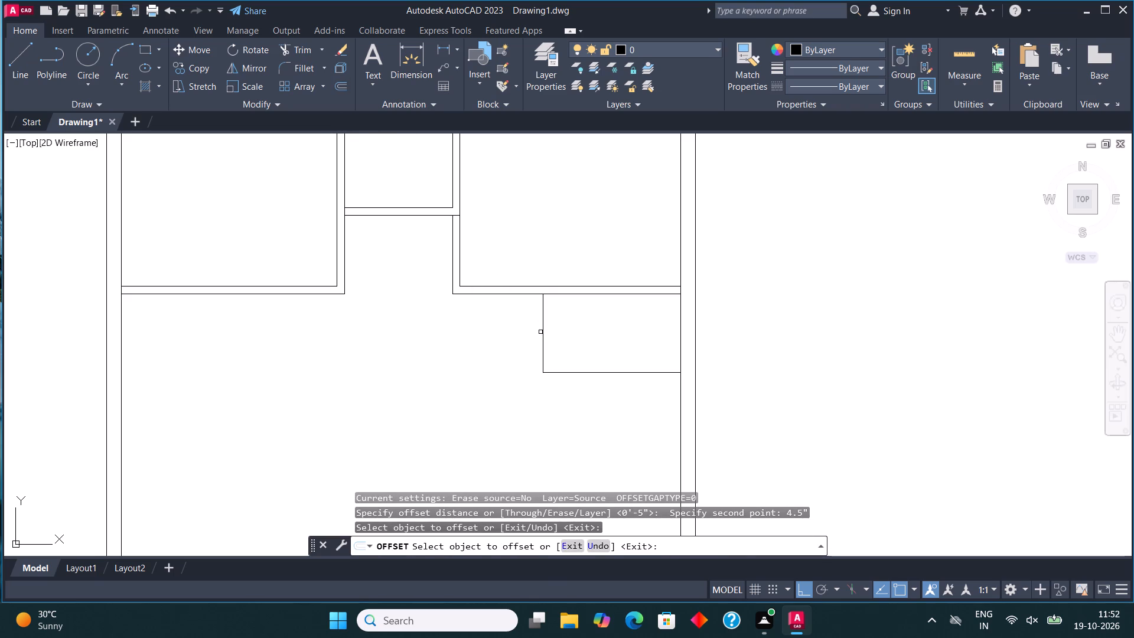
left_click(540, 331)
left_click(543, 333)
left_click(523, 313)
left_click(578, 372)
left_click(578, 391)
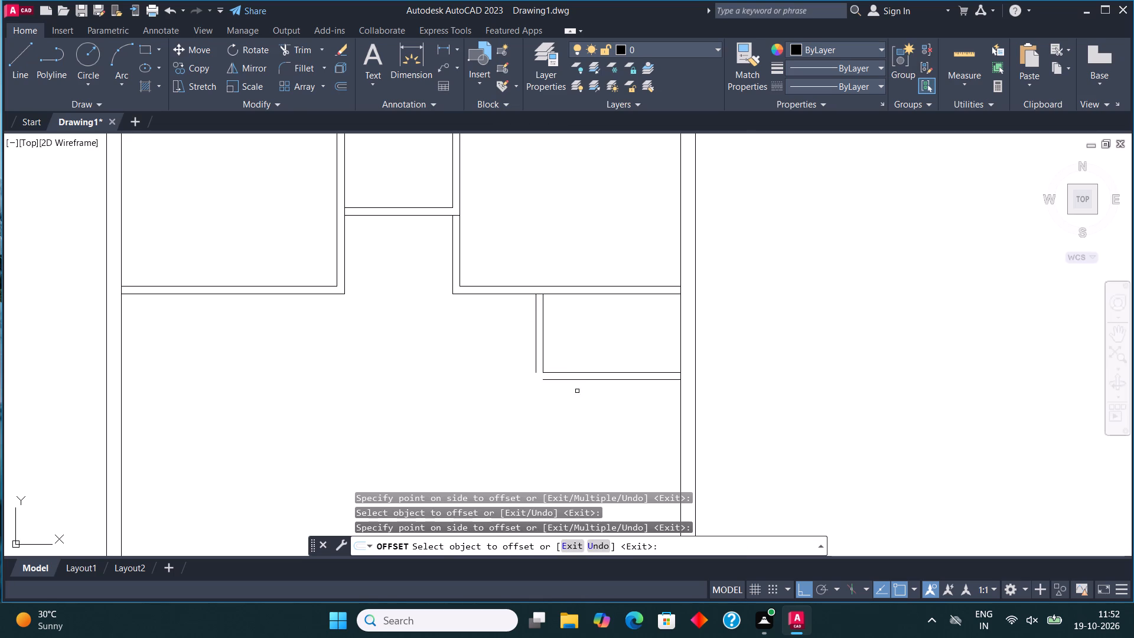
Fillet the two offset lines to close the small room's lower-left outer corner.
left_click(304, 66)
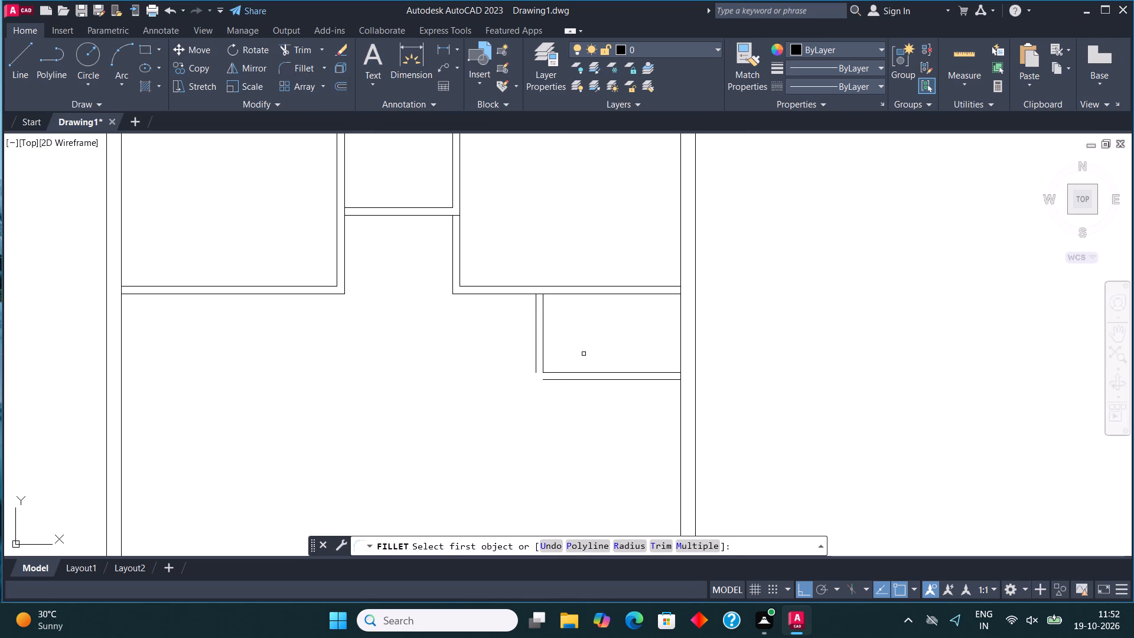
left_click(536, 347)
left_click(545, 380)
Draw lines from the small room's lower outer line at the right wall: 7' down, 11' left, and back up level with that line.
scroll(548, 311, "down", 1)
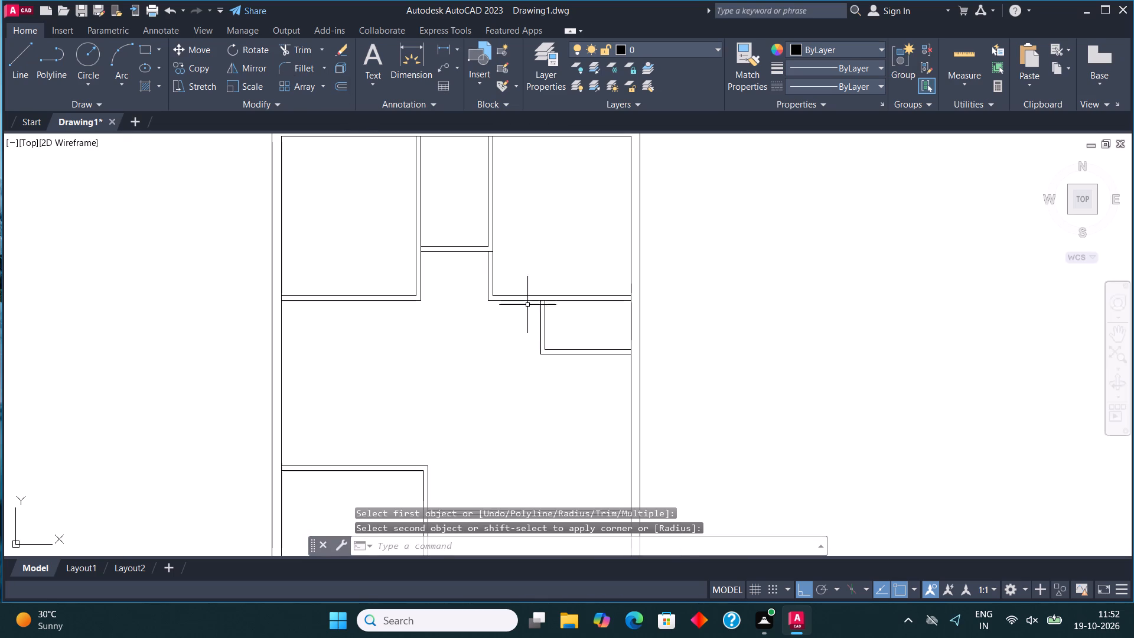
left_click(18, 69)
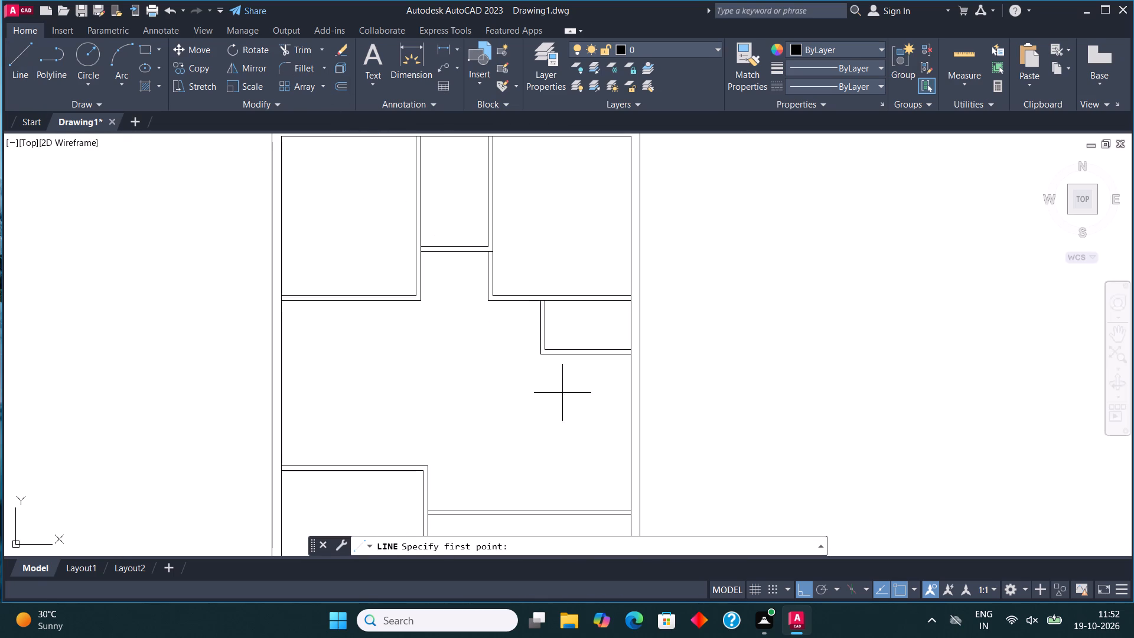
scroll(626, 364, "up", 2)
left_click(638, 337)
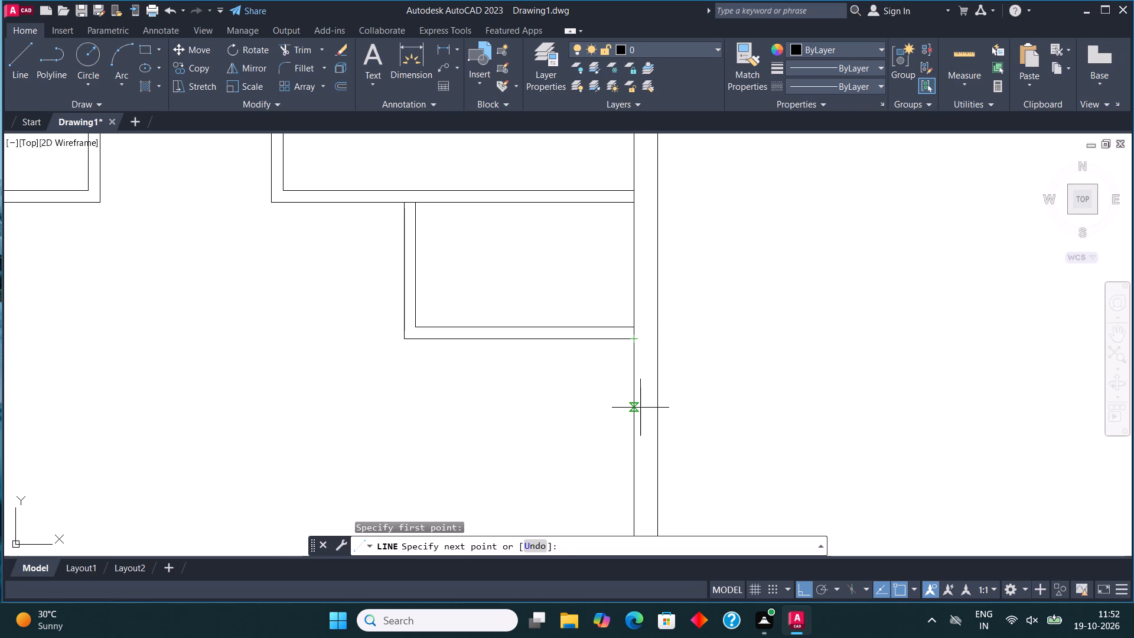
type("7'")
key("Return")
scroll(636, 452, "down", 2)
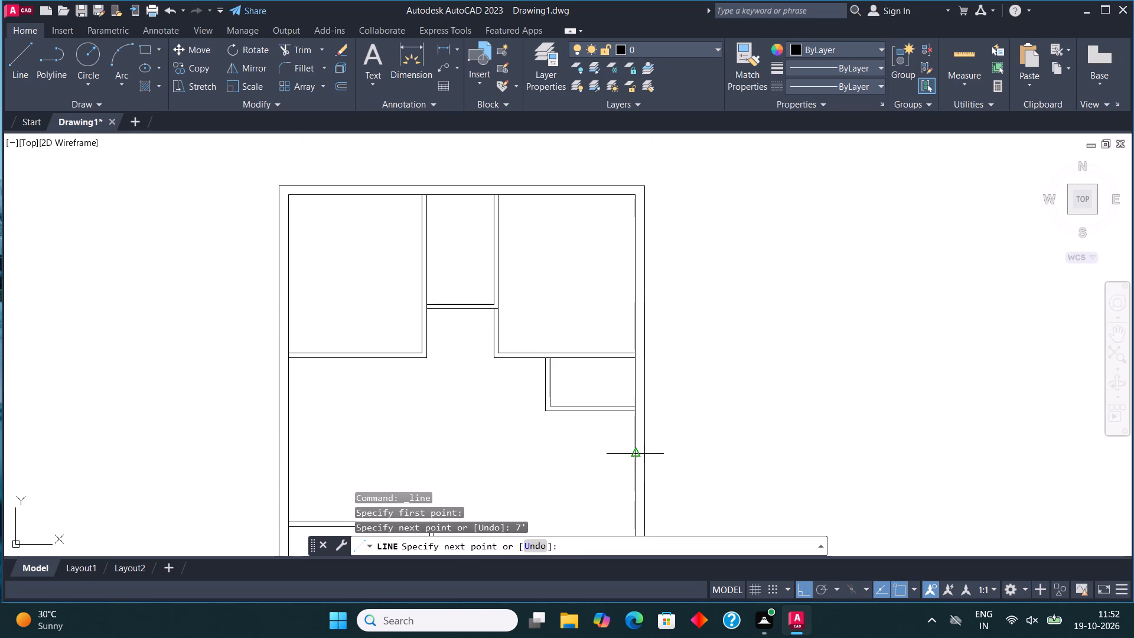
type("11'")
key("Return")
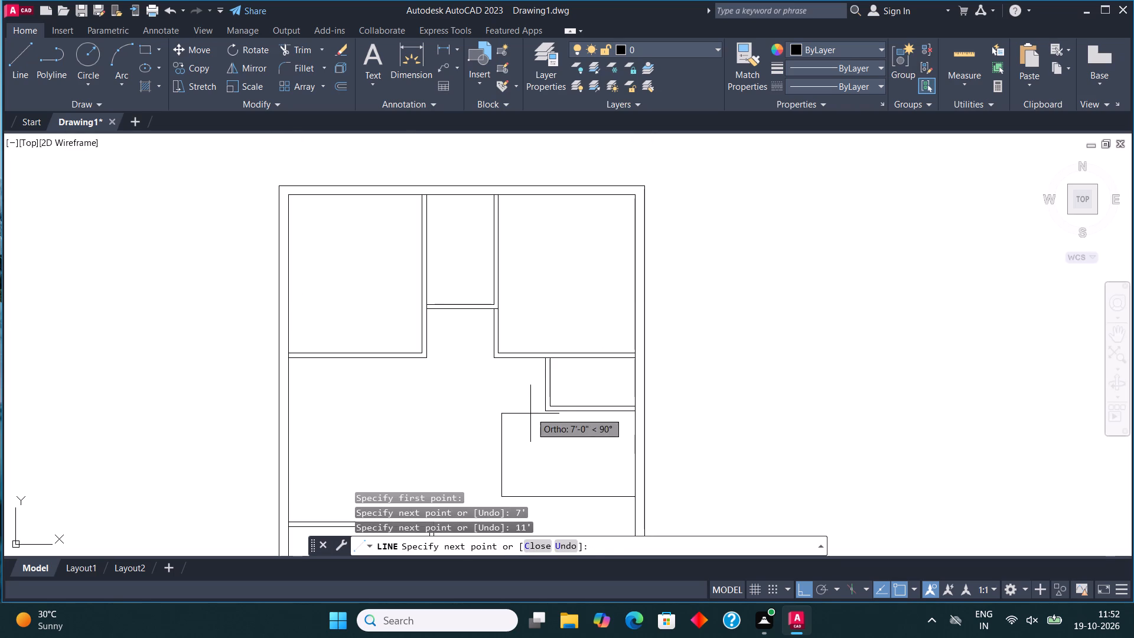
left_click(513, 414)
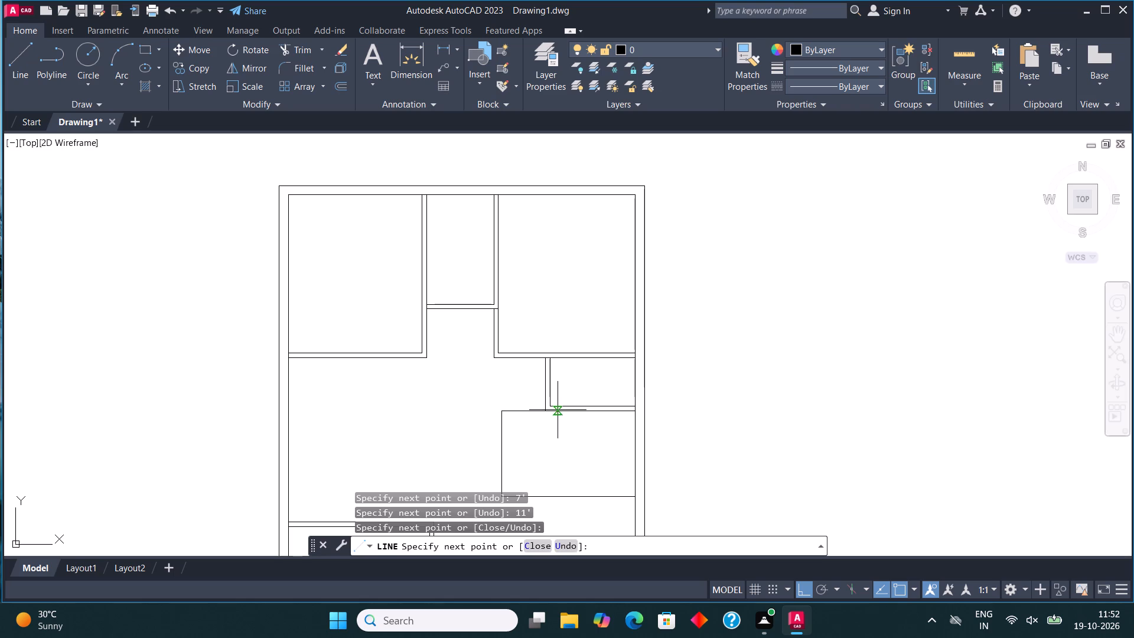
left_click(546, 409)
key("Escape")
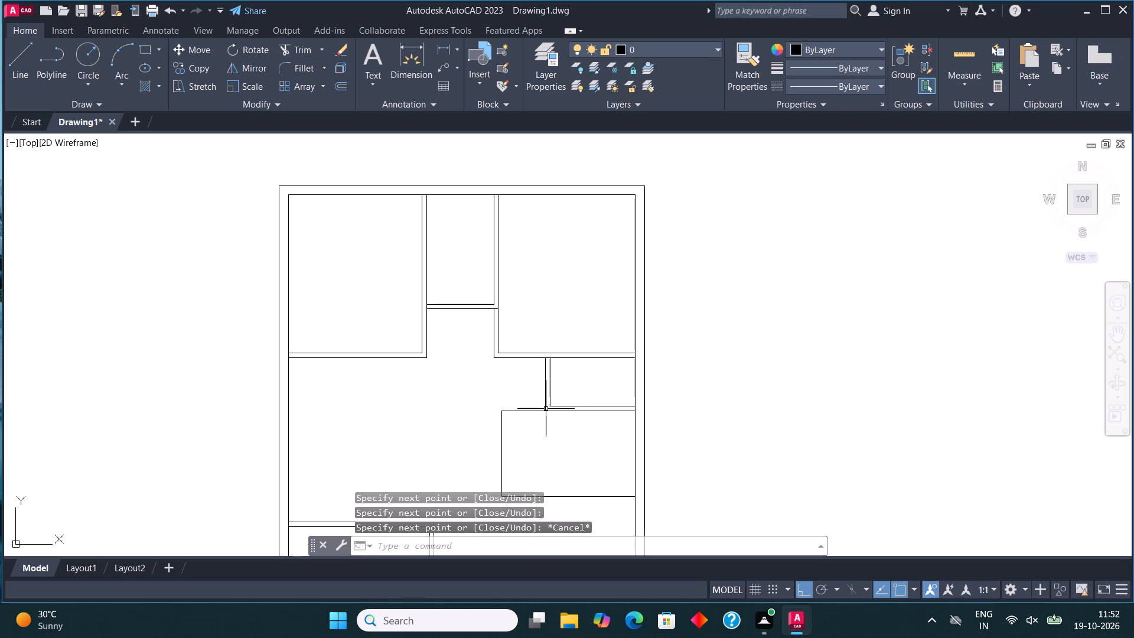
Offset the new 11' by 7' room's bottom line downward, left line outward and top line upward, each by 4.5".
scroll(636, 304, "down", 1)
scroll(548, 430, "up", 1)
left_click_drag(566, 437, 559, 425)
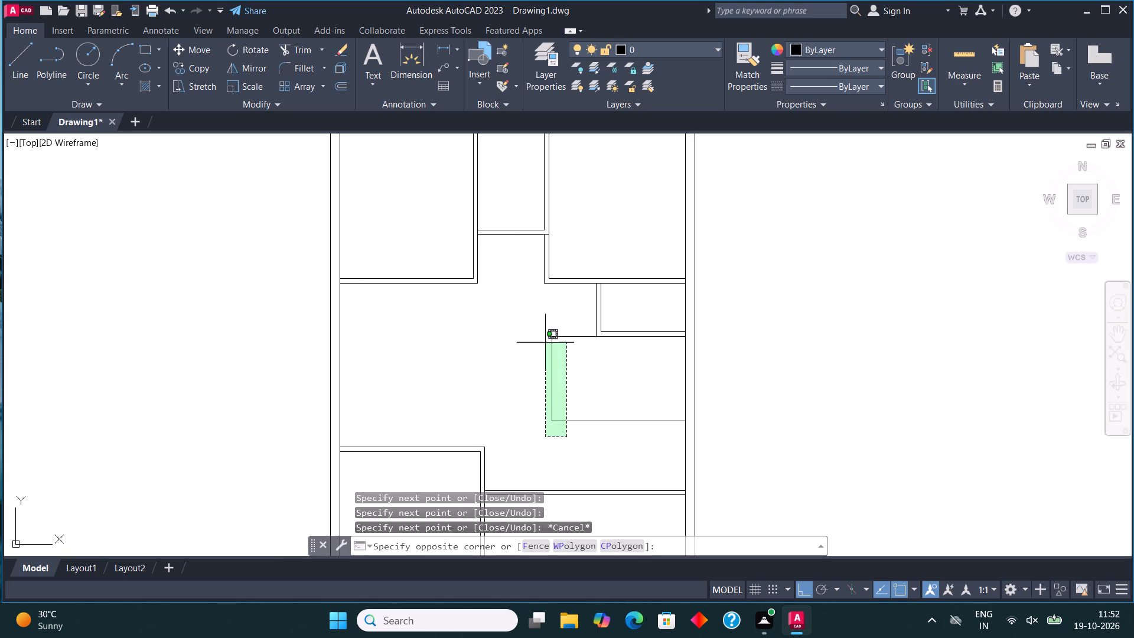
left_click(540, 325)
left_click(340, 83)
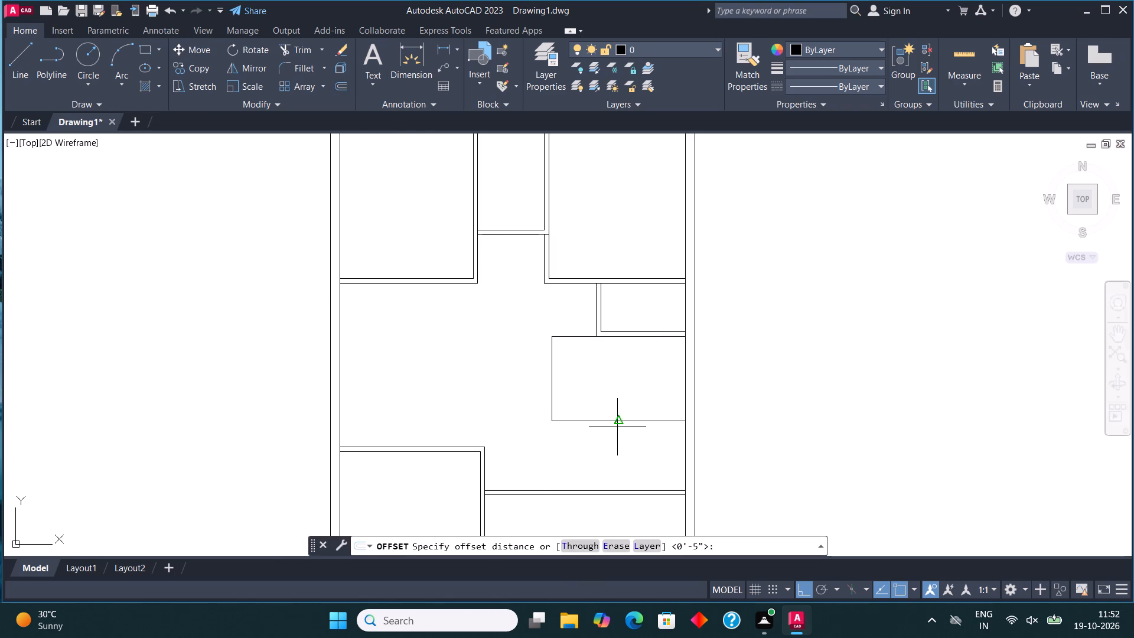
left_click(615, 422)
type("4.5\"")
key("Return")
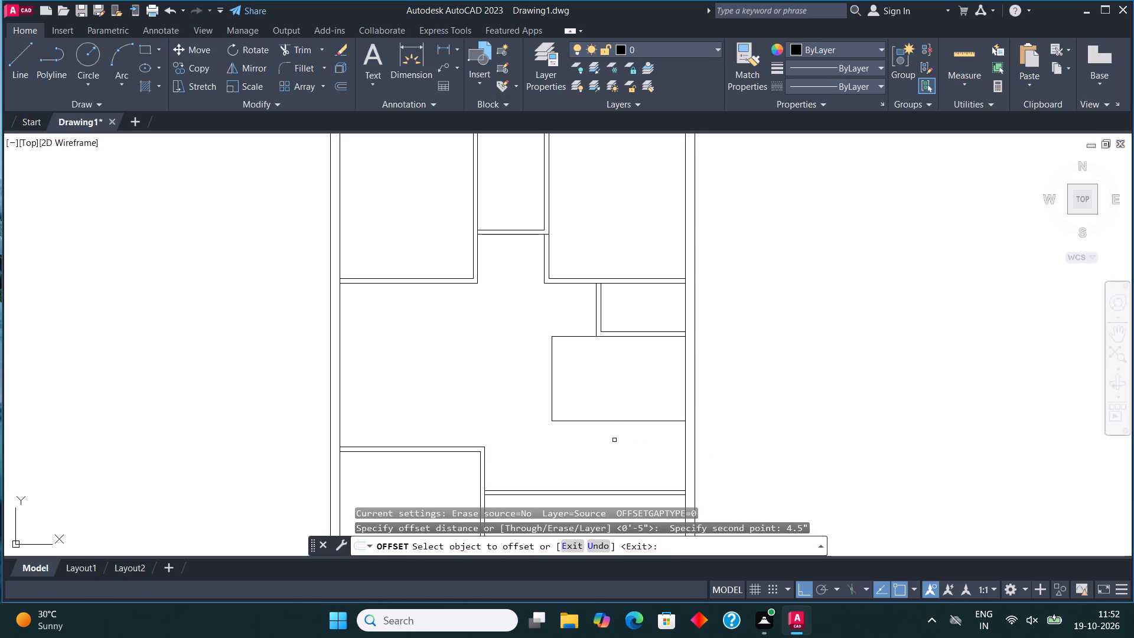
left_click(609, 422)
left_click(611, 448)
left_click(552, 373)
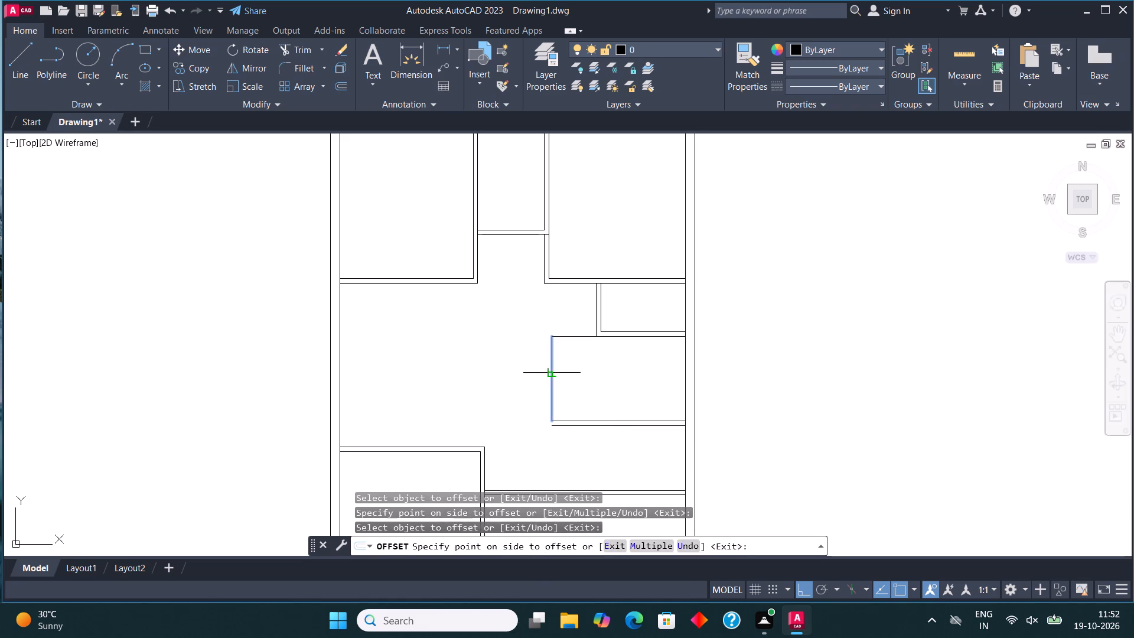
left_click(531, 358)
left_click(558, 334)
left_click(554, 312)
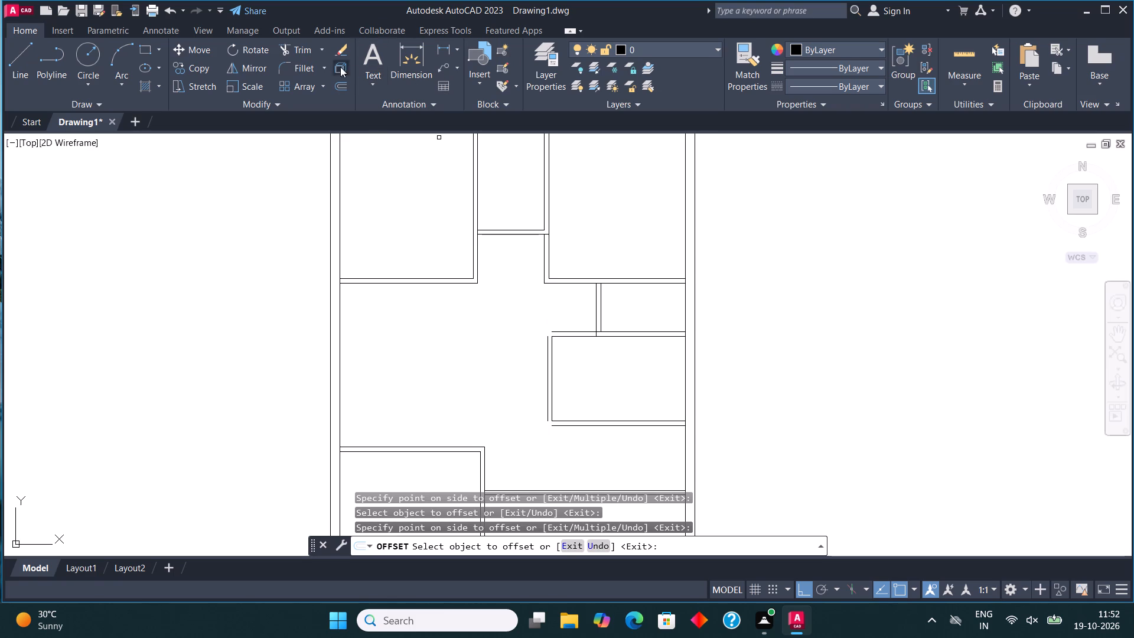
Fillet the offset lines to close the 11' by 7' room's upper-left and lower-left outer corners.
left_click(301, 67)
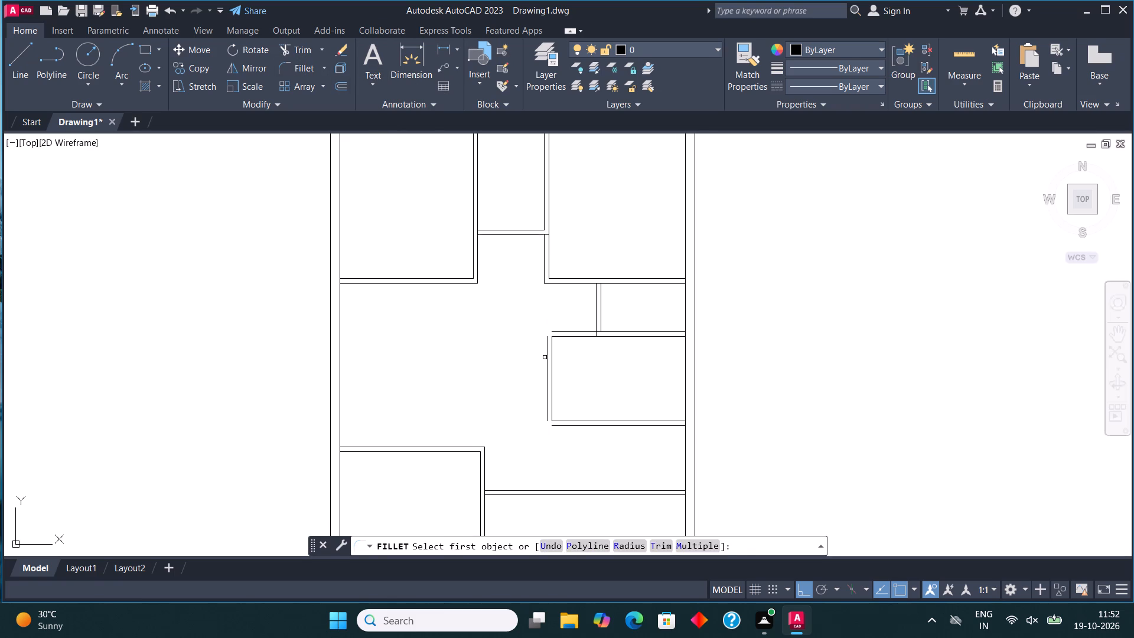
left_click(545, 357)
left_click(558, 333)
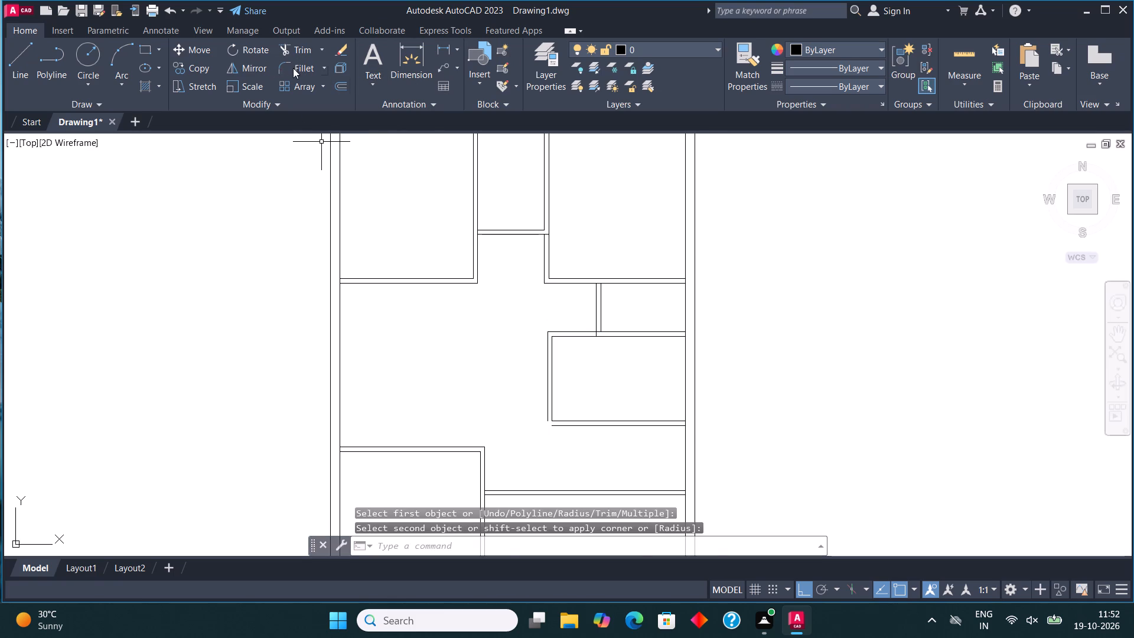
left_click(293, 68)
left_click(547, 386)
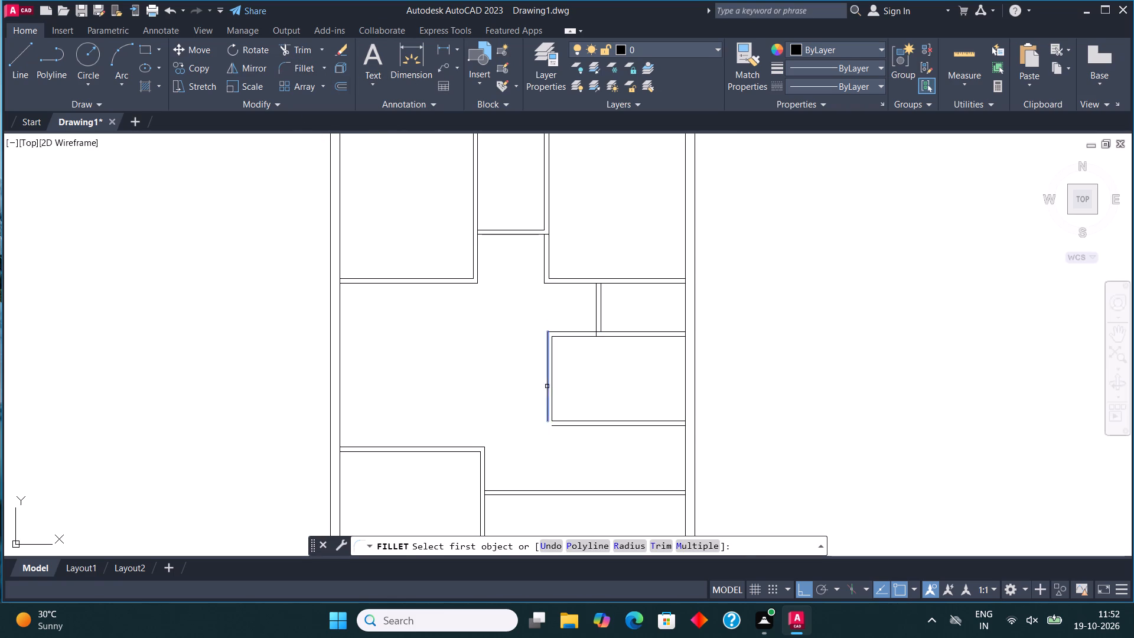
left_click(565, 427)
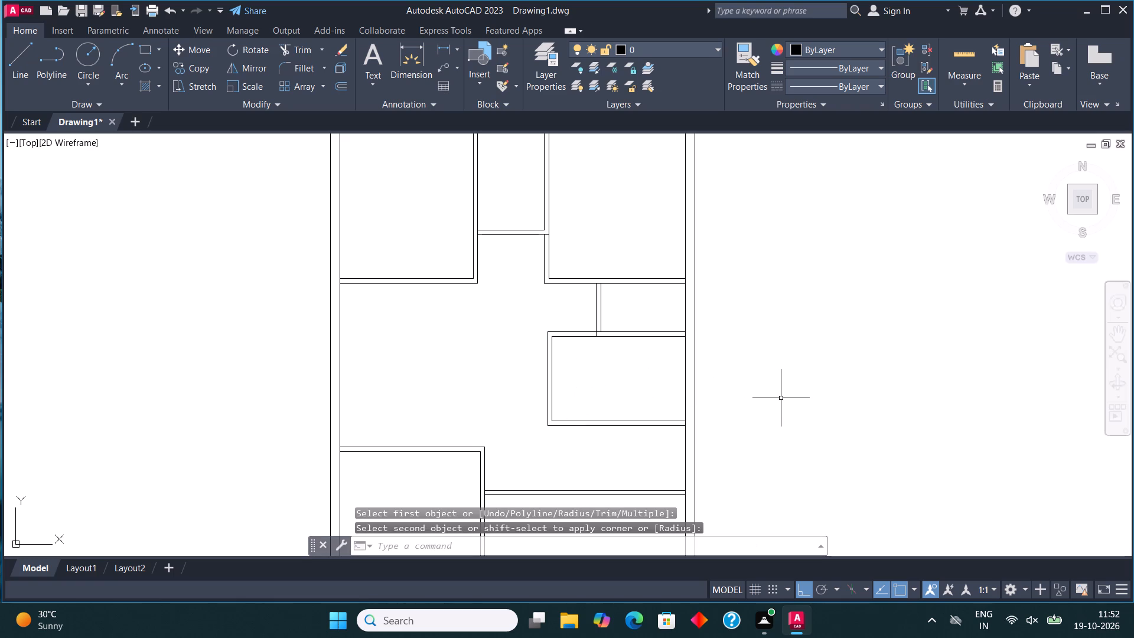
Draw lines from the bottom-right room's upper partition line at the right wall: 3'6" left, then up to the 11' room's lower outer line.
scroll(787, 398, "down", 2)
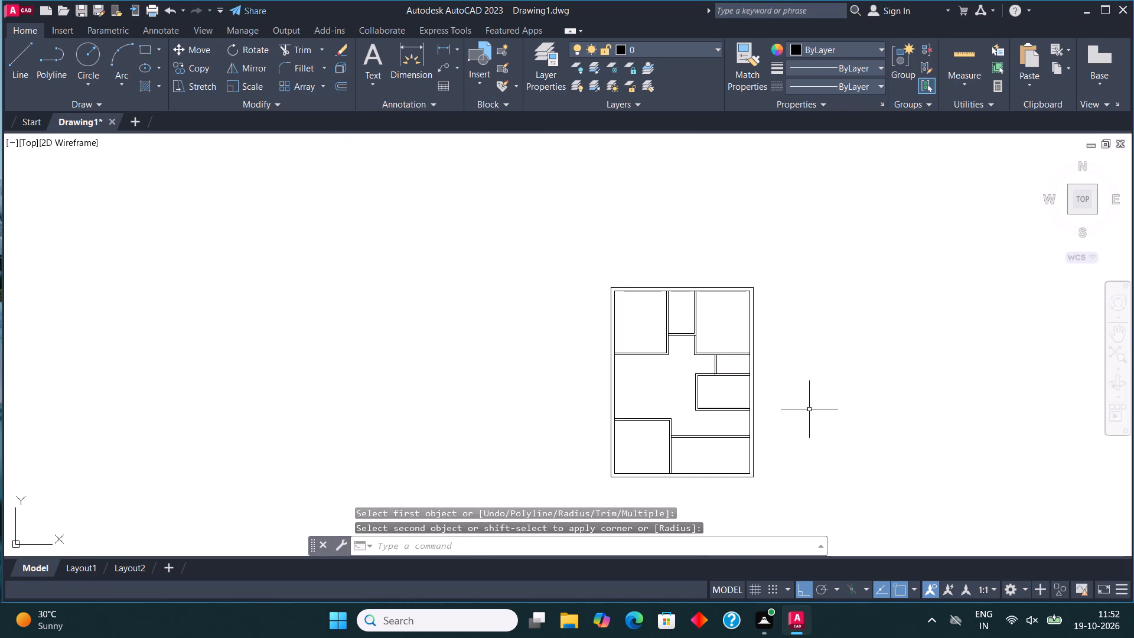
middle_click_drag(770, 395, 711, 308)
scroll(685, 325, "up", 3)
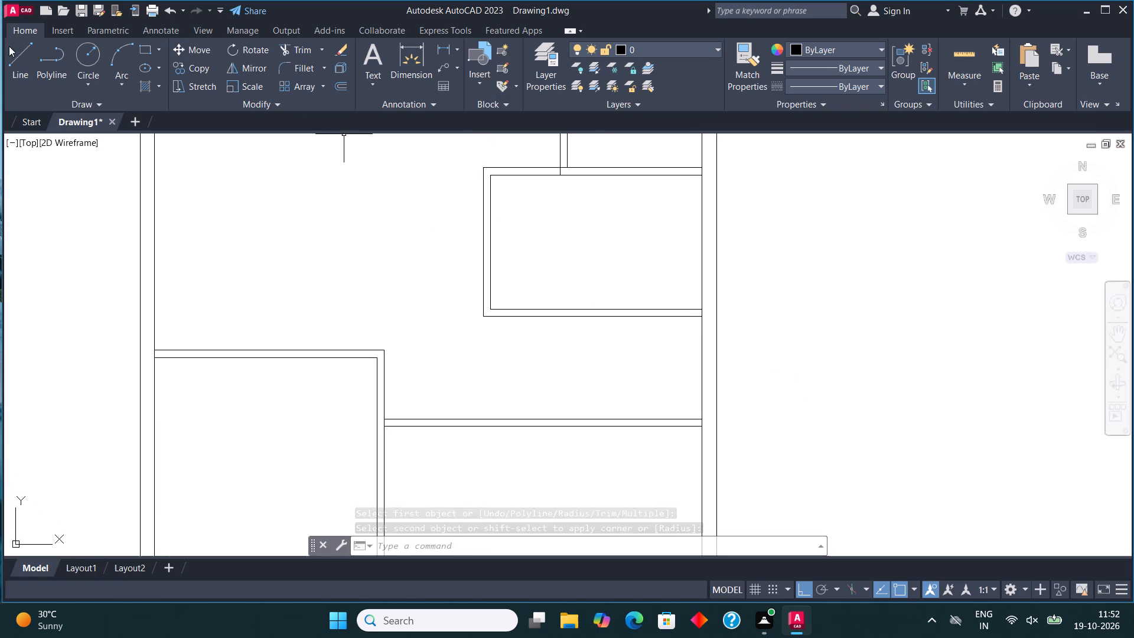
left_click(17, 63)
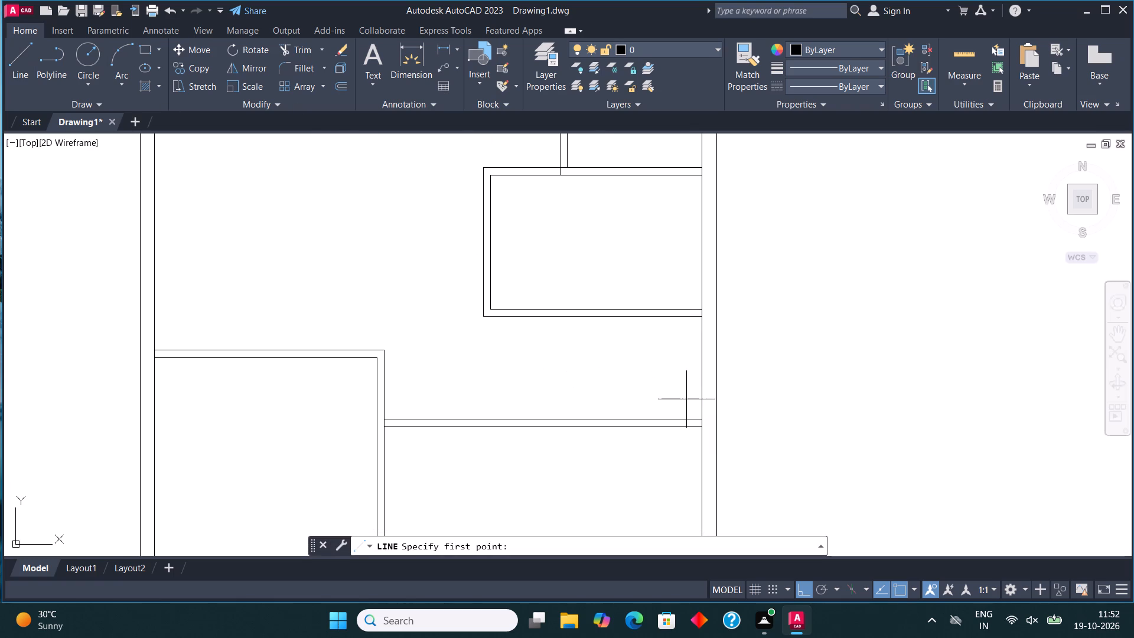
scroll(690, 404, "up", 1)
left_click(707, 429)
key("3")
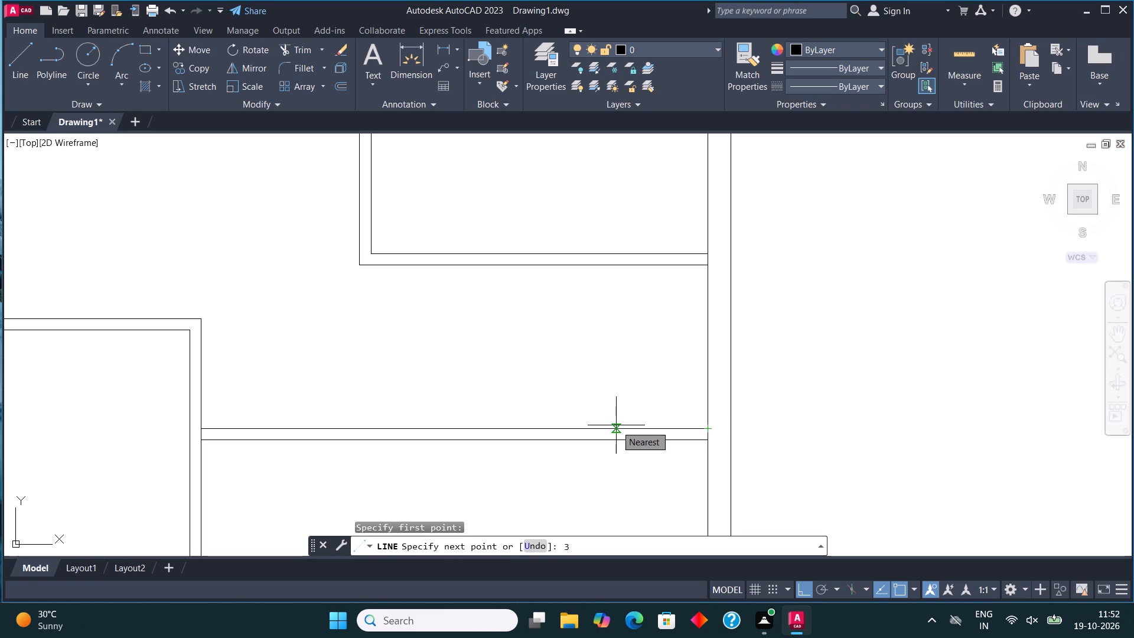
type("'6\"")
key("Return")
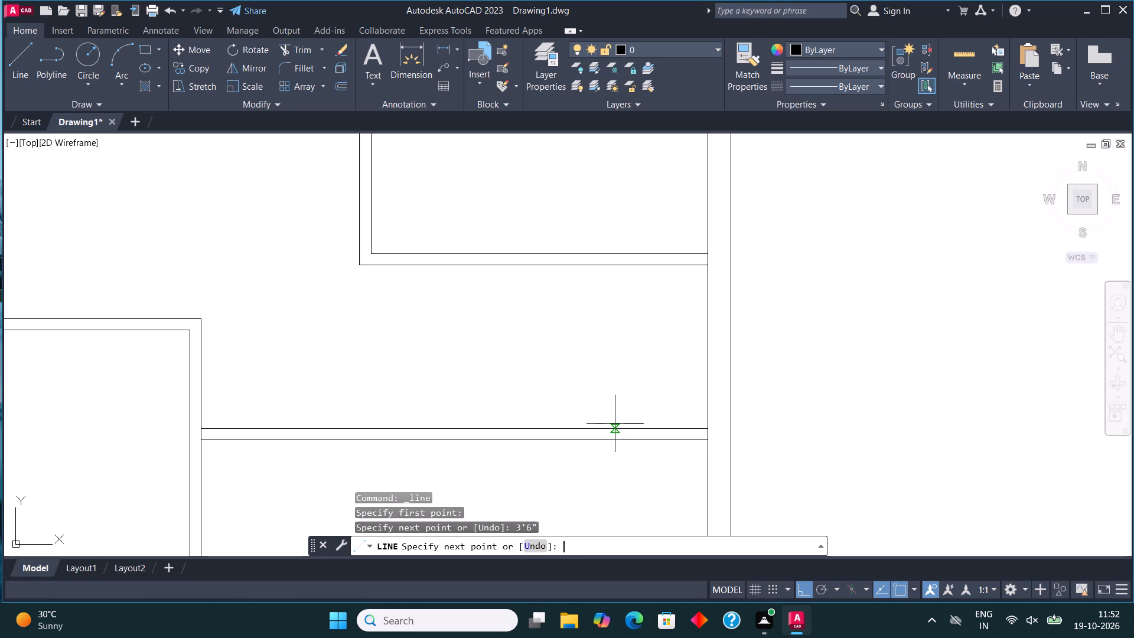
left_click(601, 262)
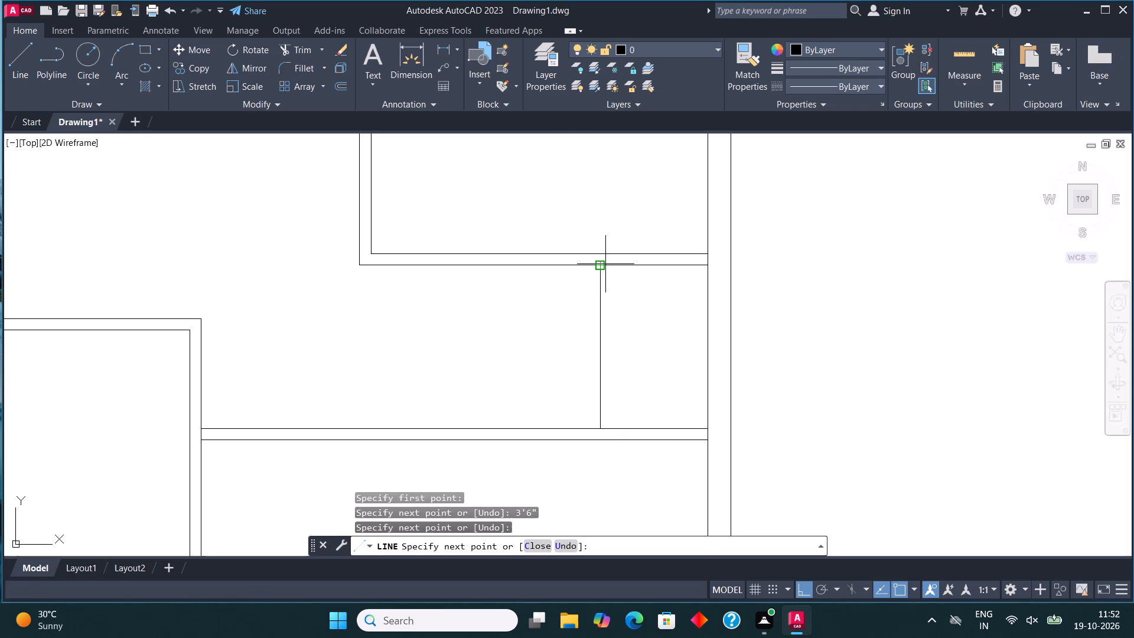
key("Escape")
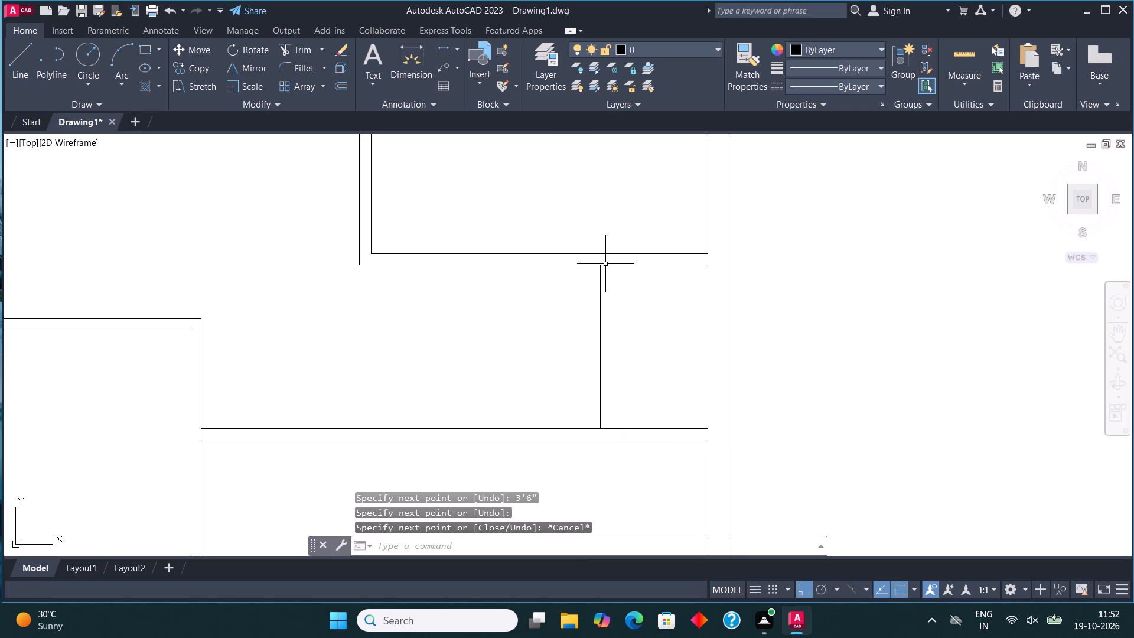
Draw lines from the new vertical line's midpoint left to align with the 11' room's outer left edge, then down to the partition.
left_click(10, 58)
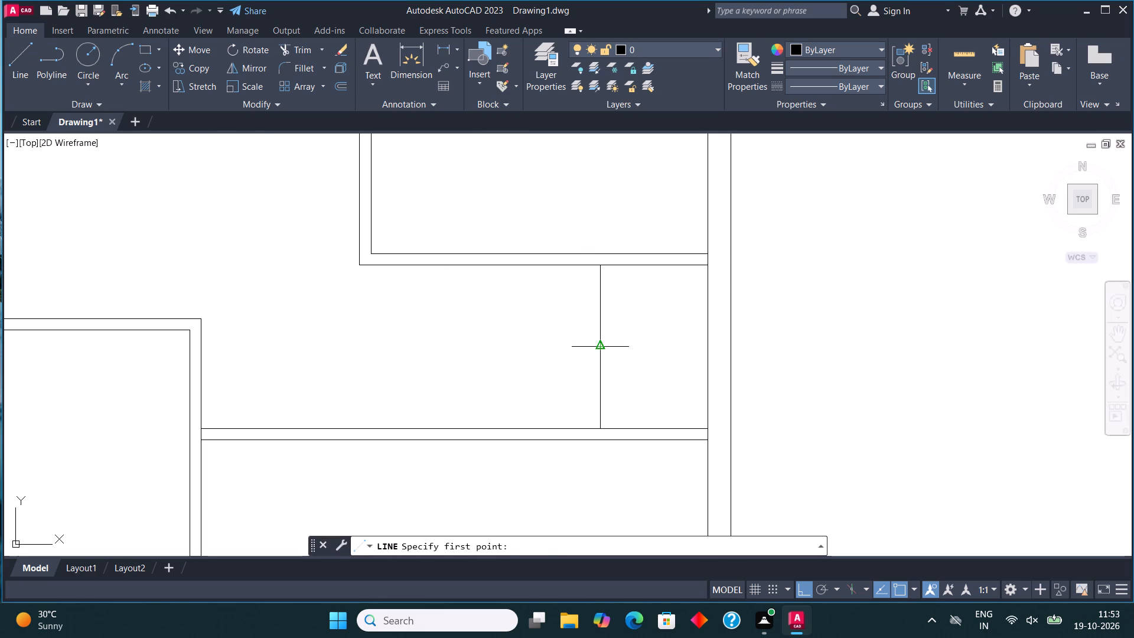
left_click(602, 347)
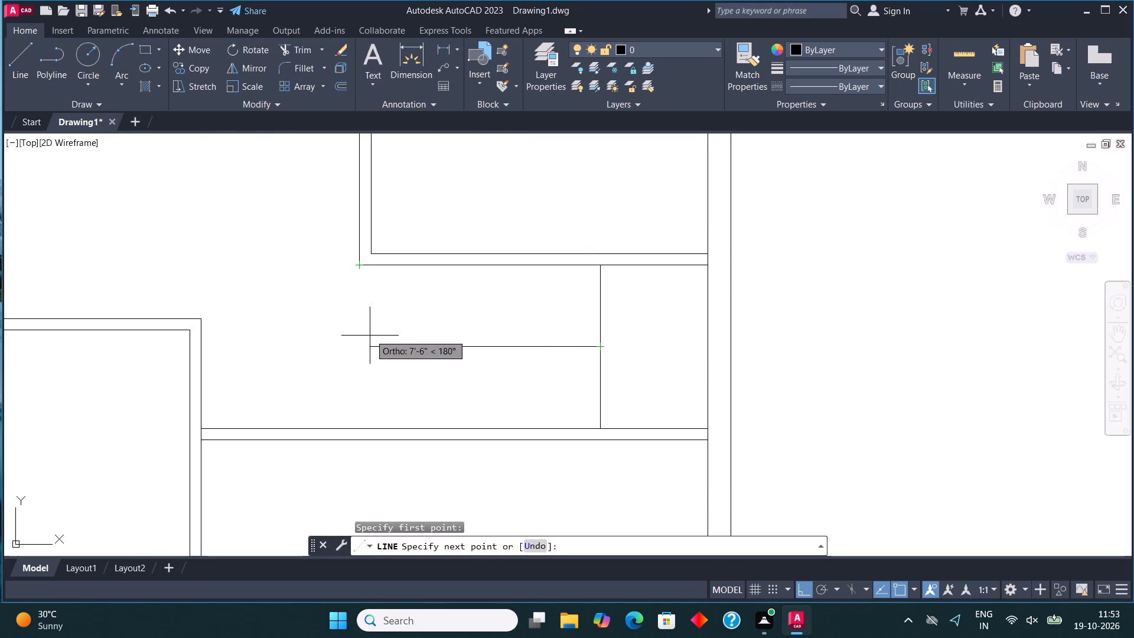
left_click(361, 349)
left_click(357, 431)
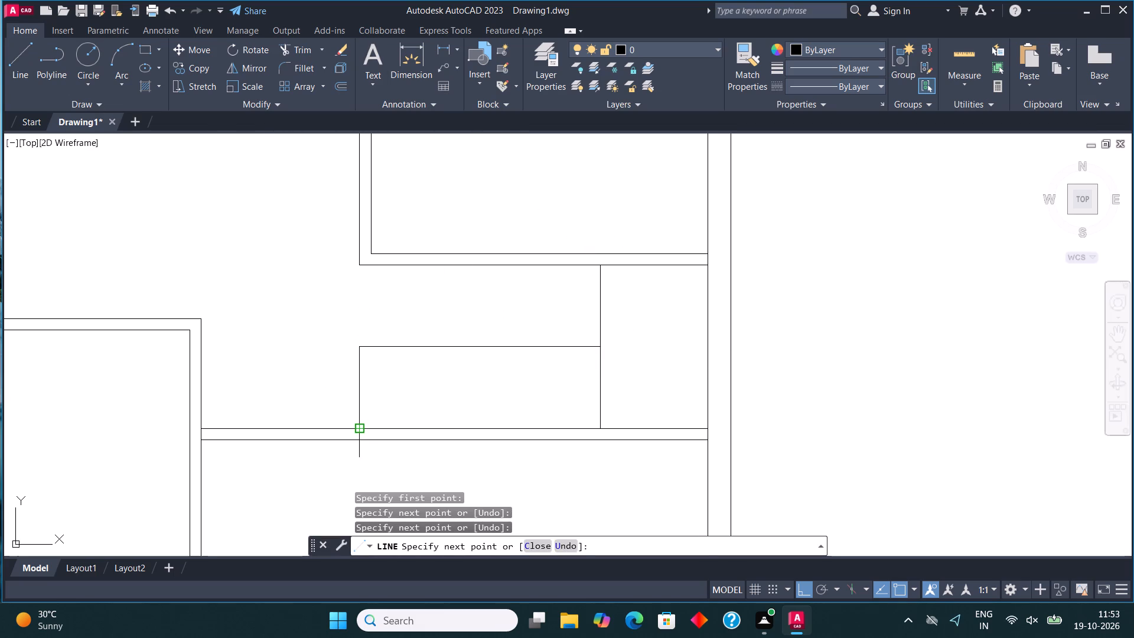
key("Escape")
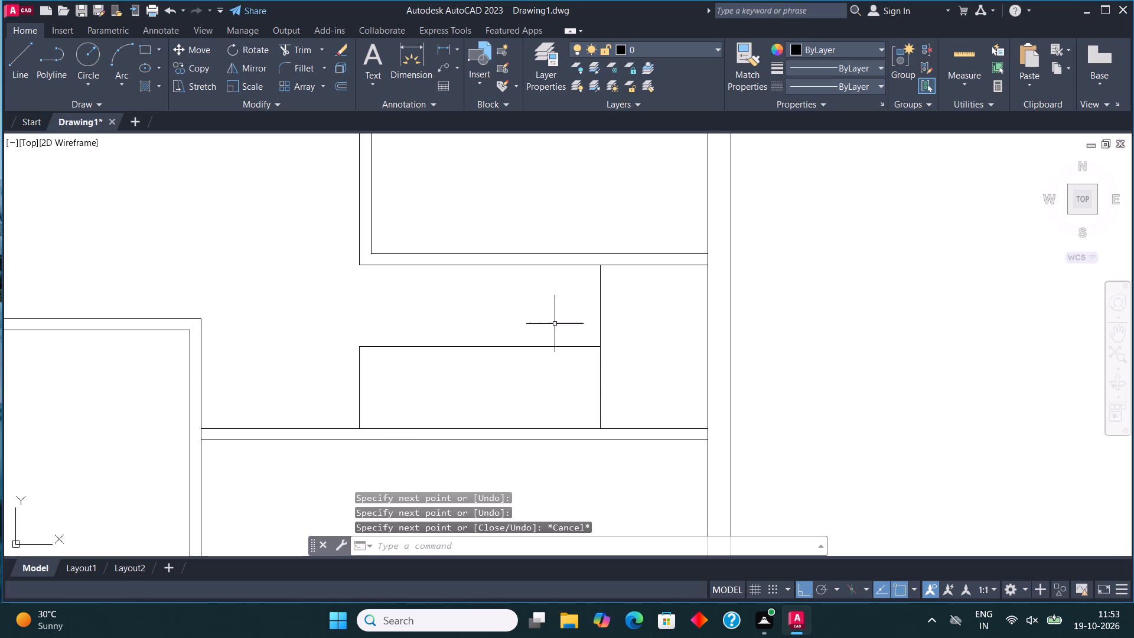
Offset the staircase's vertical line leftward at 10" spacing to create the first three tread lines.
left_click(600, 301)
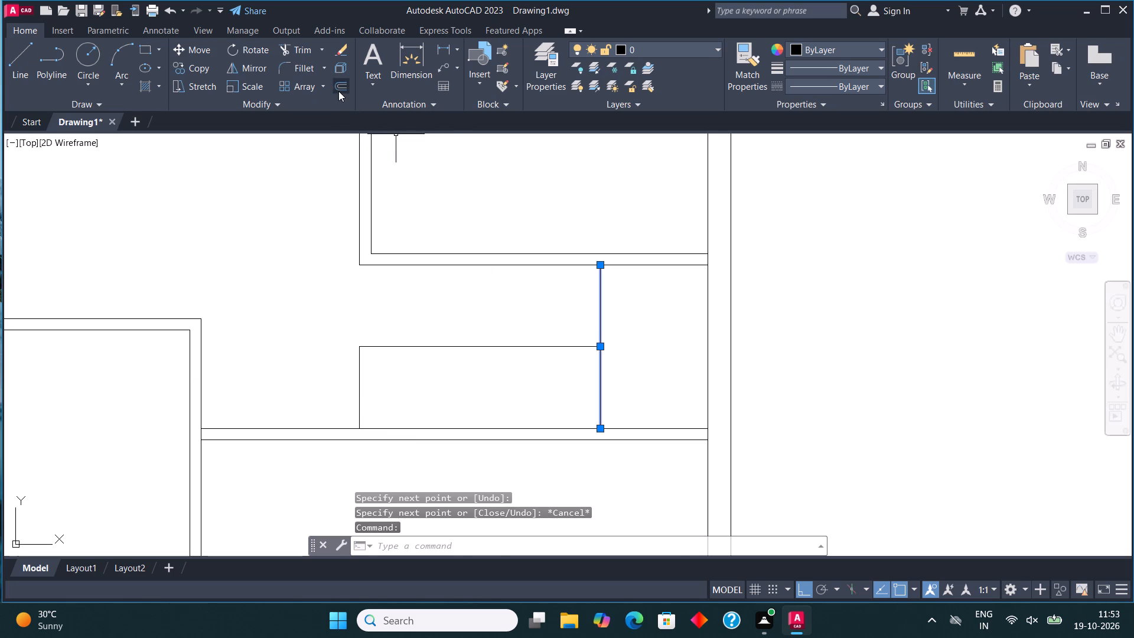
left_click(338, 91)
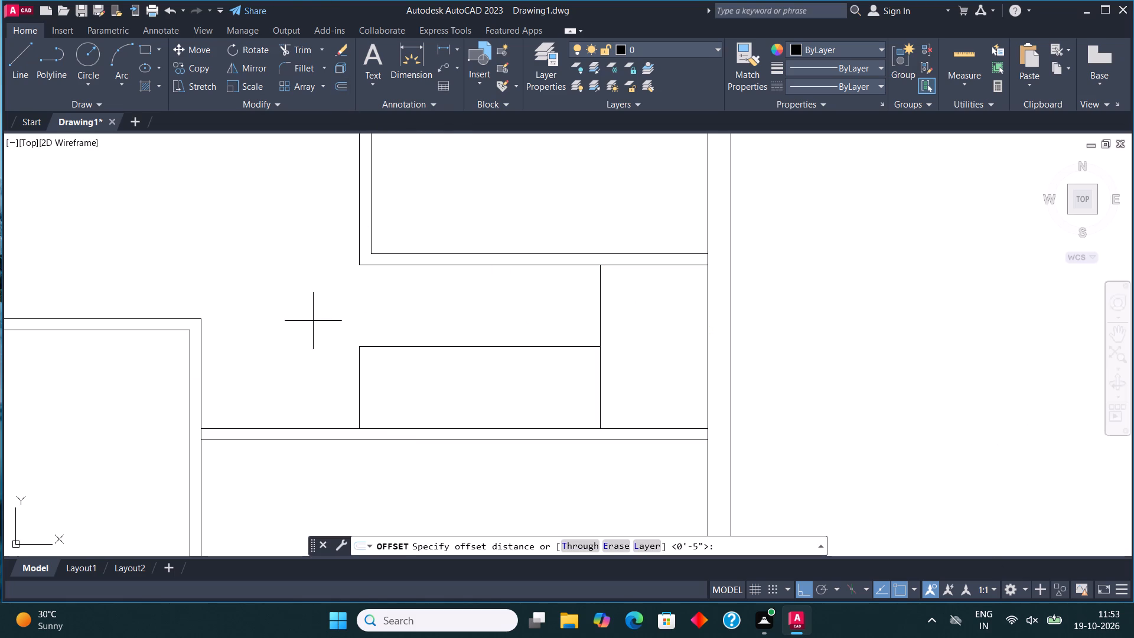
left_click(601, 331)
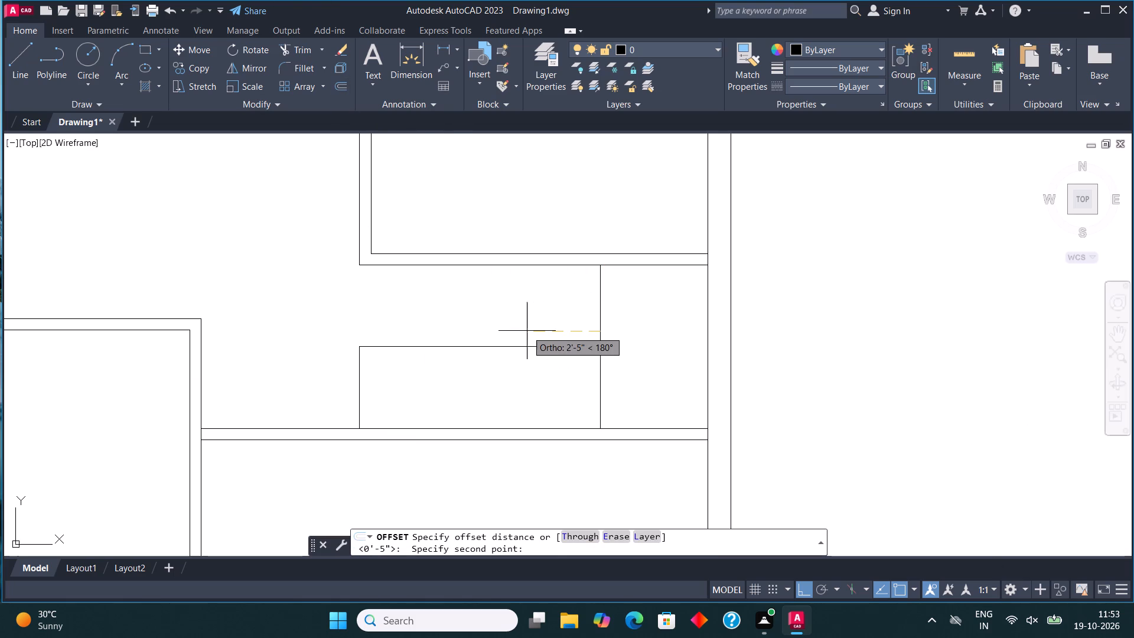
type("10\"")
key("Return")
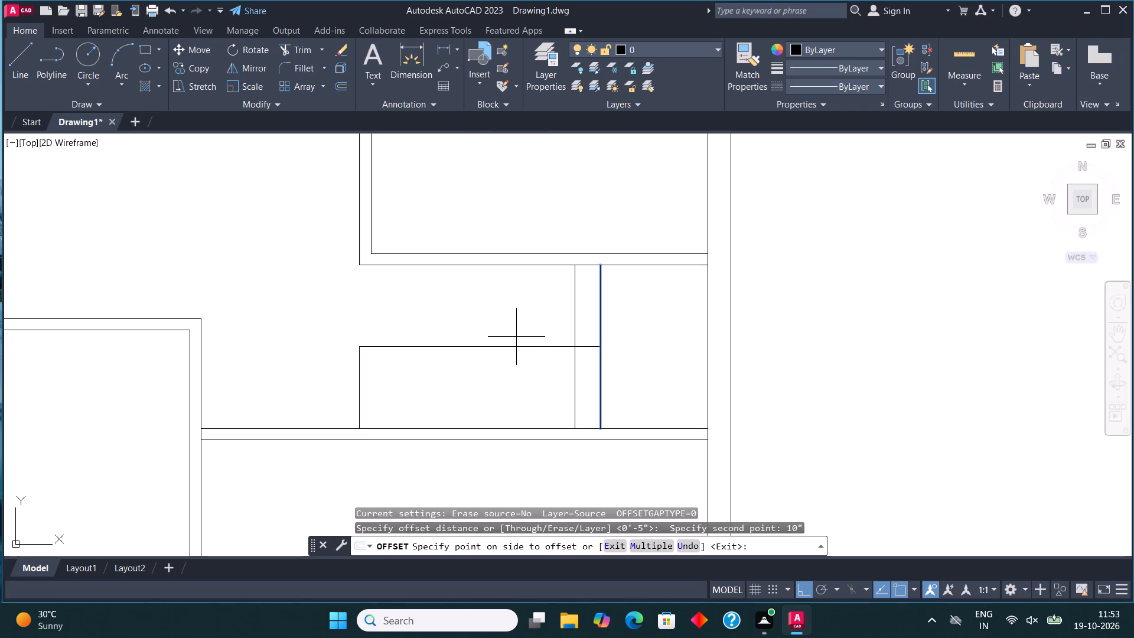
left_click(464, 318)
left_click_drag(575, 302, 569, 300)
left_click(551, 288)
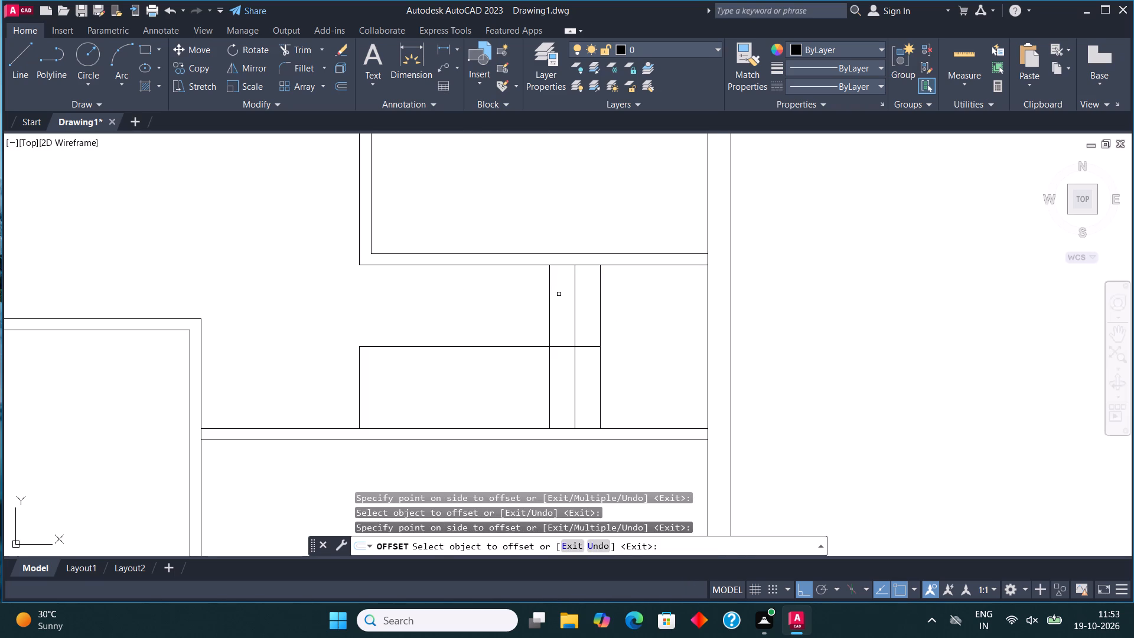
left_click(552, 307)
left_click_drag(549, 310, 542, 305)
left_click(529, 296)
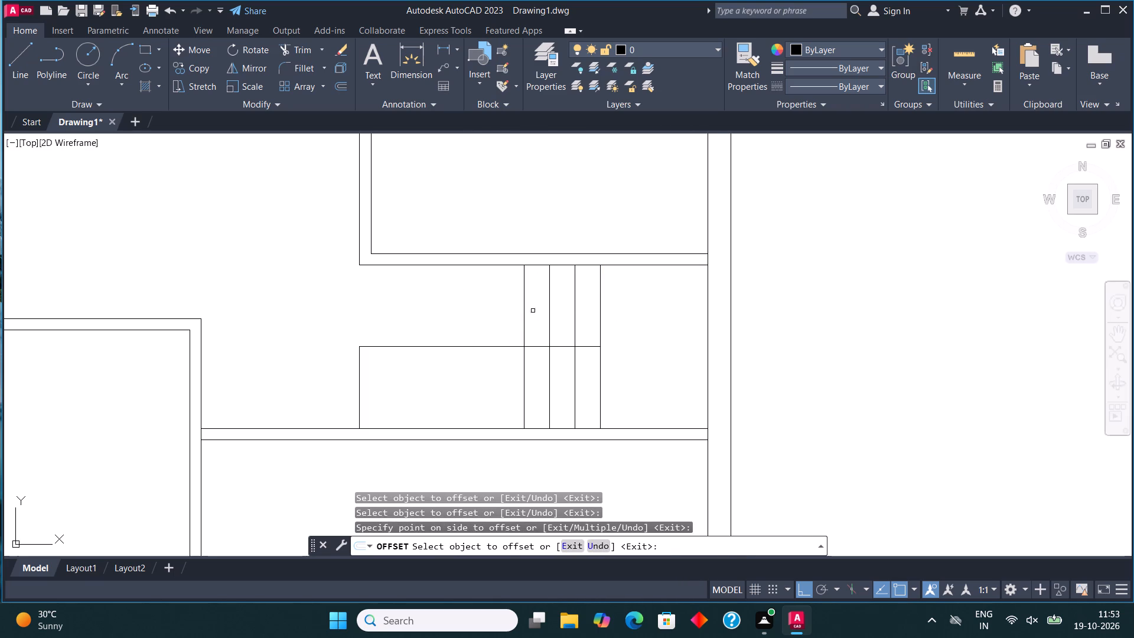
Offset six more tread lines leftward at the same 10" spacing, ending just inside the stair outline's left line.
left_click(523, 325)
left_click(508, 313)
left_click(500, 333)
left_click(479, 324)
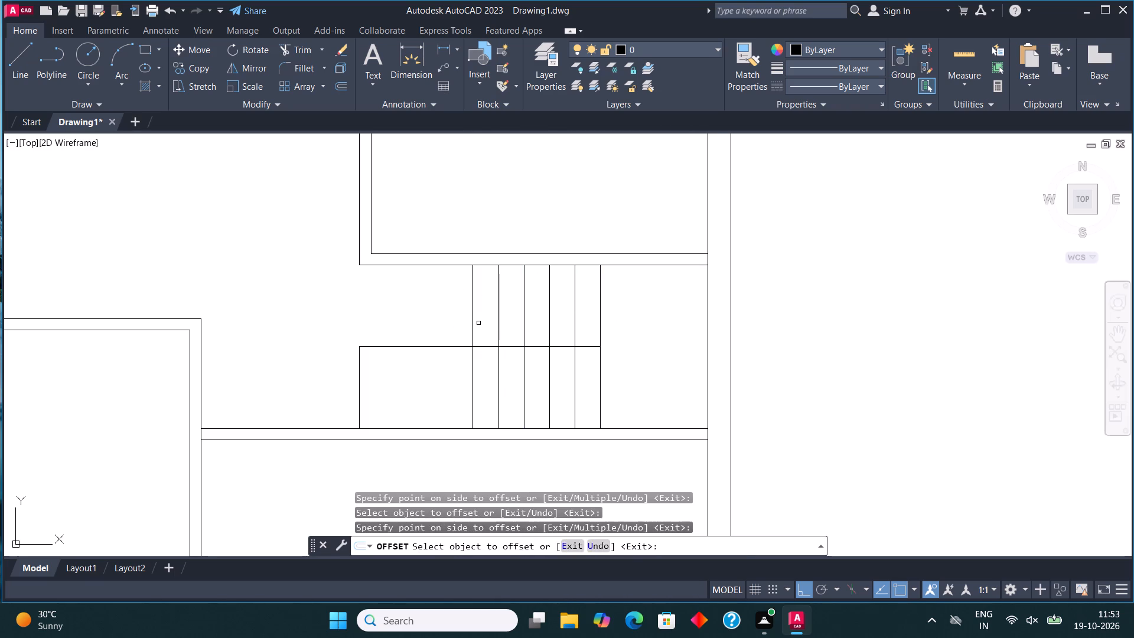
left_click(474, 328)
left_click(460, 322)
left_click(446, 338)
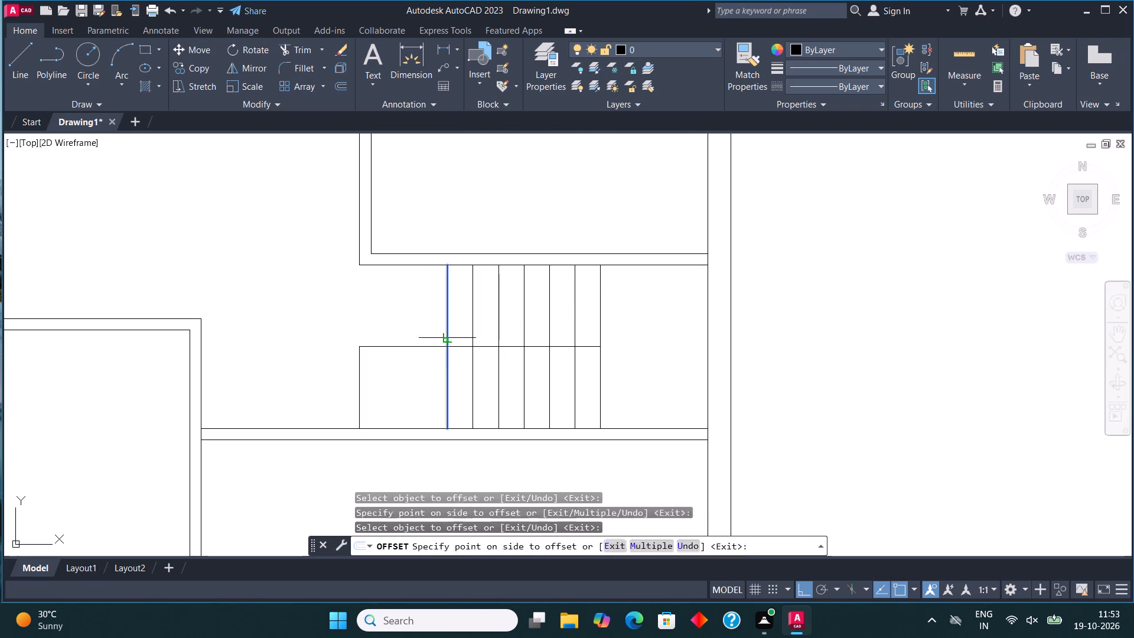
left_click(429, 324)
left_click(423, 333)
left_click(403, 311)
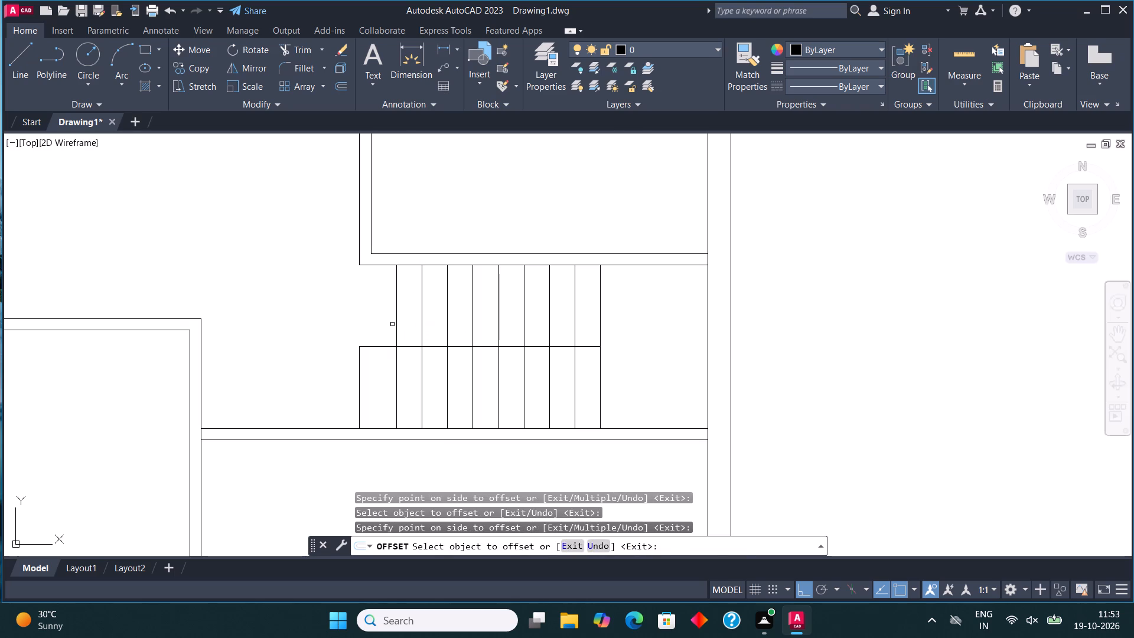
left_click(395, 327)
left_click(363, 294)
key("Escape")
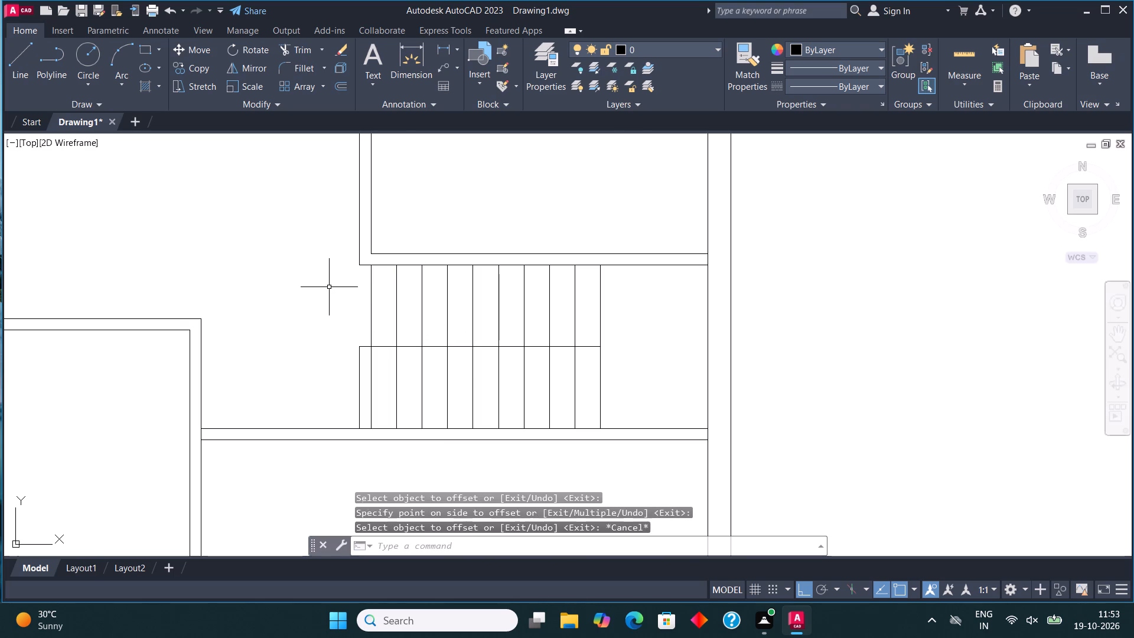
Trim off the stair outline's left line and middle-line stub projecting beyond the leftmost tread line.
left_click(302, 47)
left_click_drag(353, 364, 361, 324)
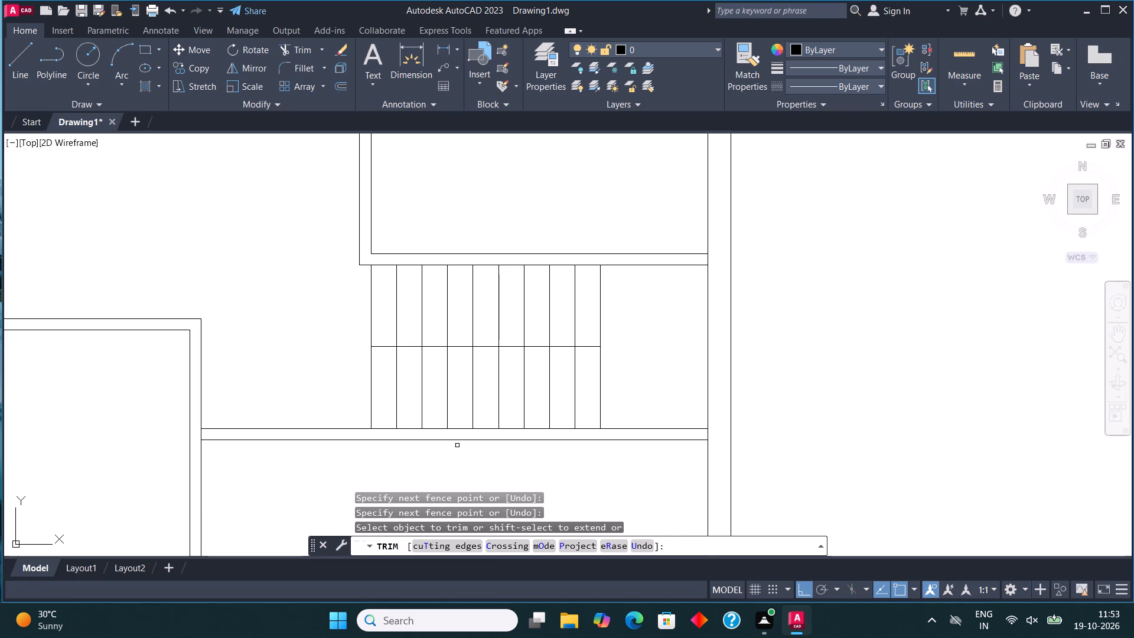
key("Escape")
Draw a horizontal direction line from the midpoint of the leftmost tread's upper half, rightward through the upper flight and past the last tread.
left_click(25, 55)
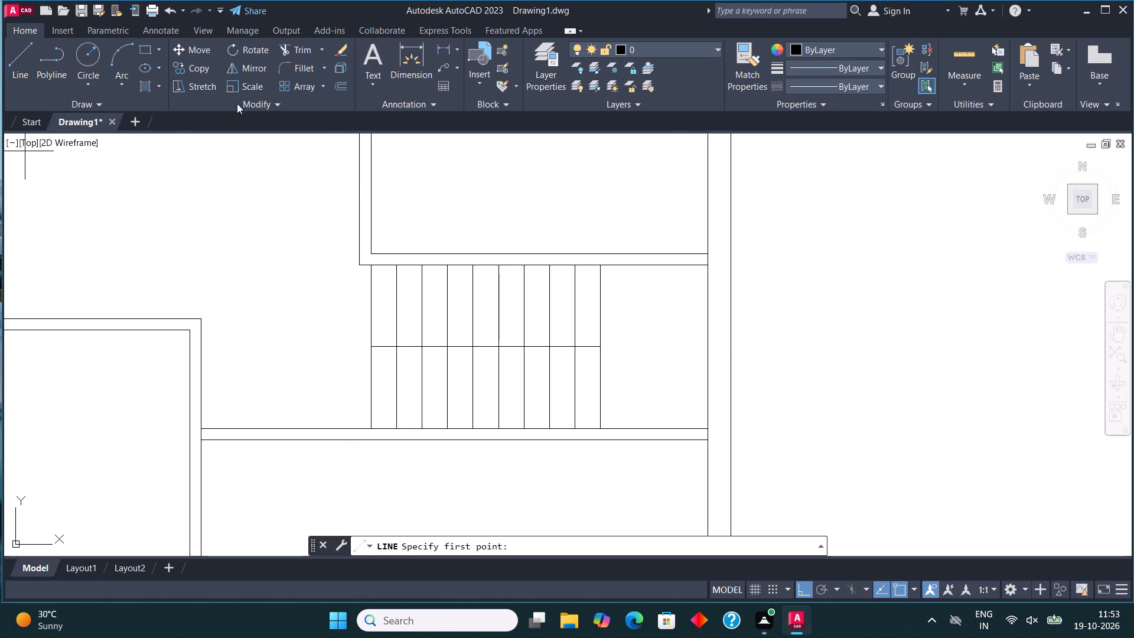
left_click(370, 307)
scroll(610, 308, "up", 1)
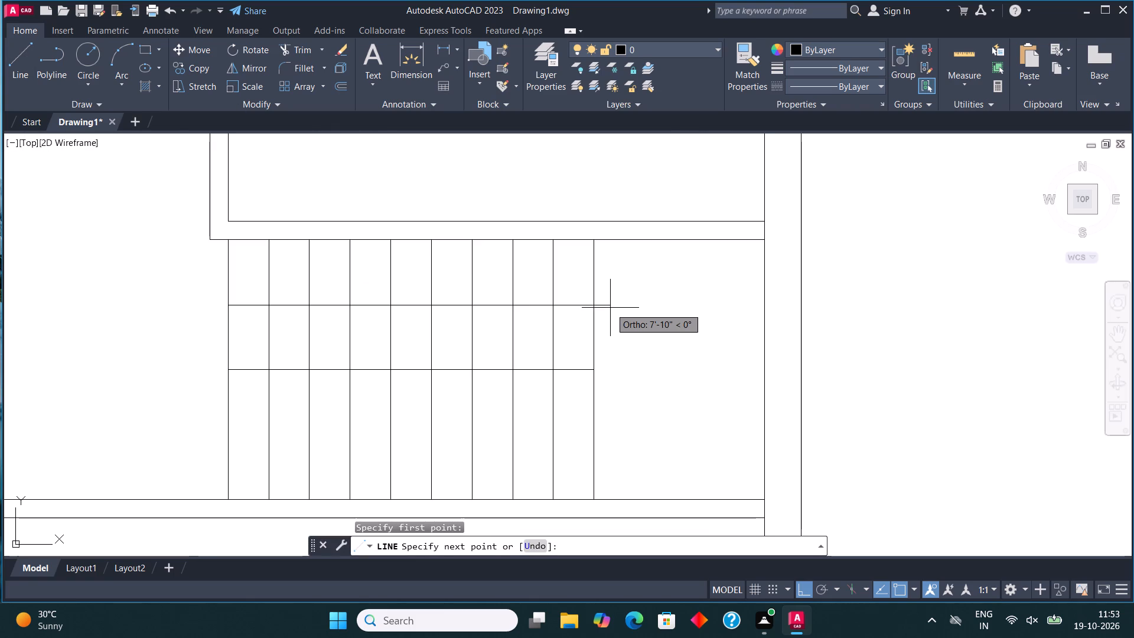
left_click(661, 308)
With ortho off, draw a short diagonal arrowhead line from the direction line's right end, down and to the left.
left_click(17, 60)
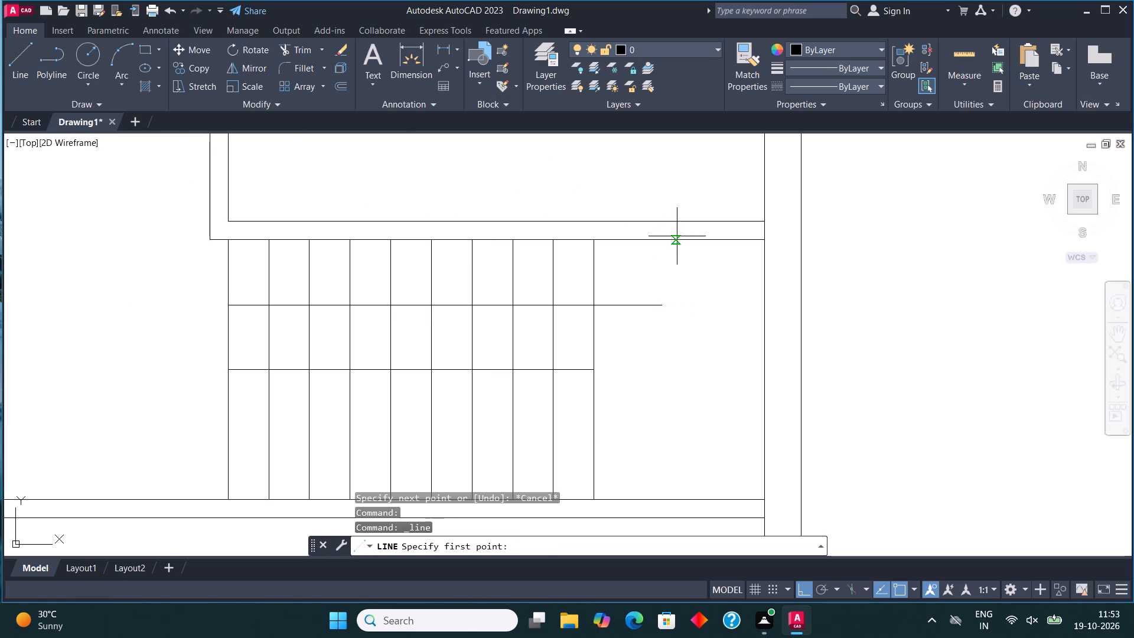
left_click(659, 310)
scroll(634, 322, "up", 1)
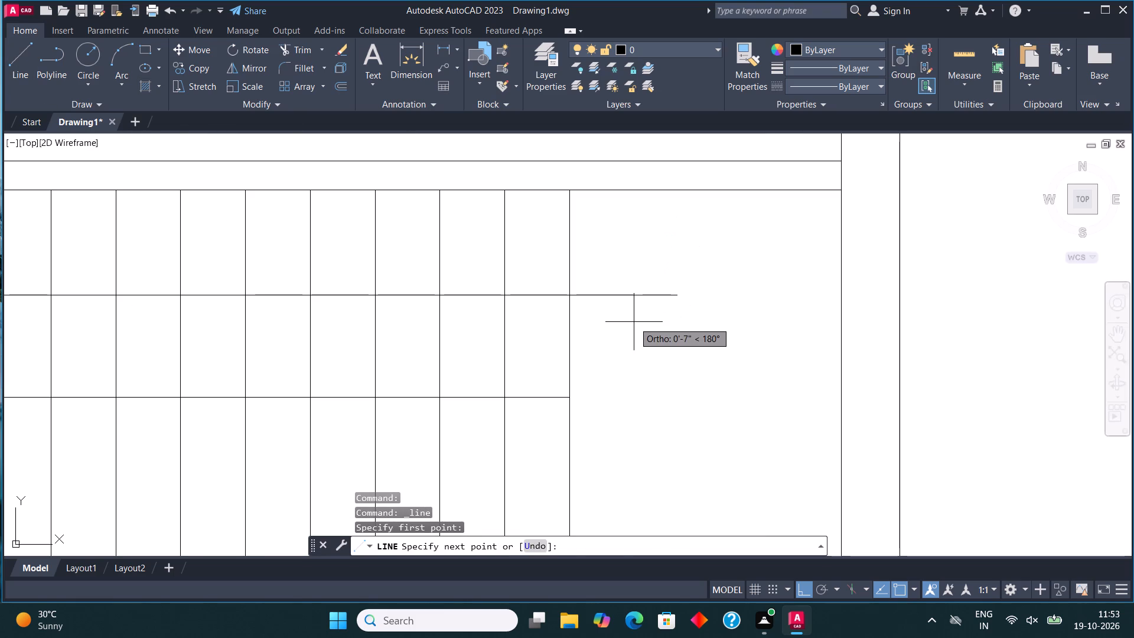
key("F8")
left_click(645, 324)
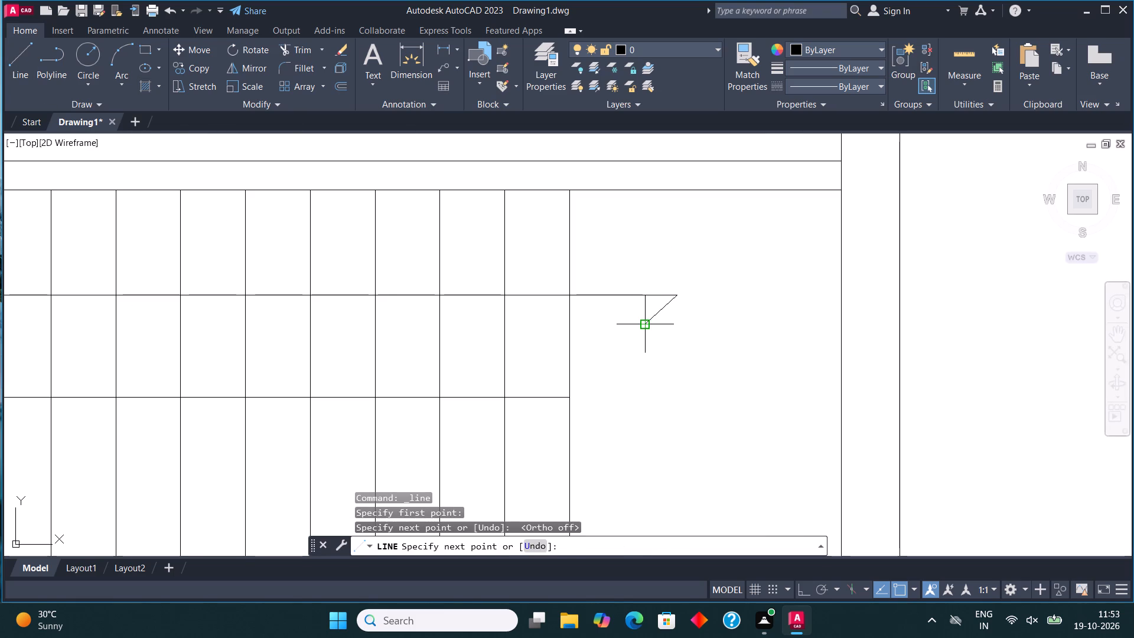
key("Escape")
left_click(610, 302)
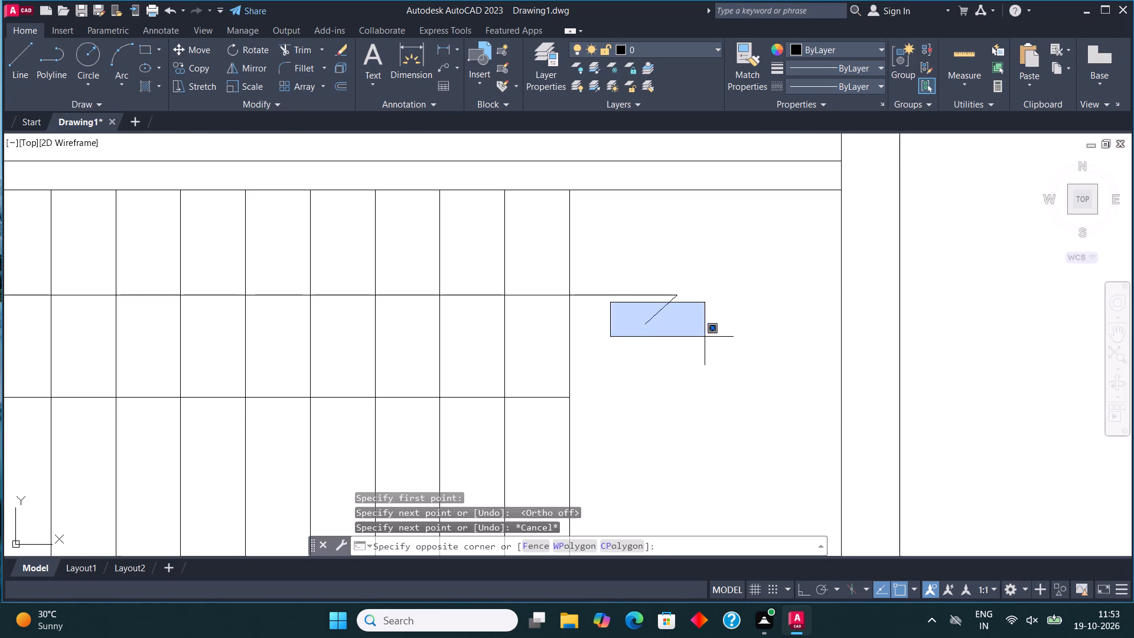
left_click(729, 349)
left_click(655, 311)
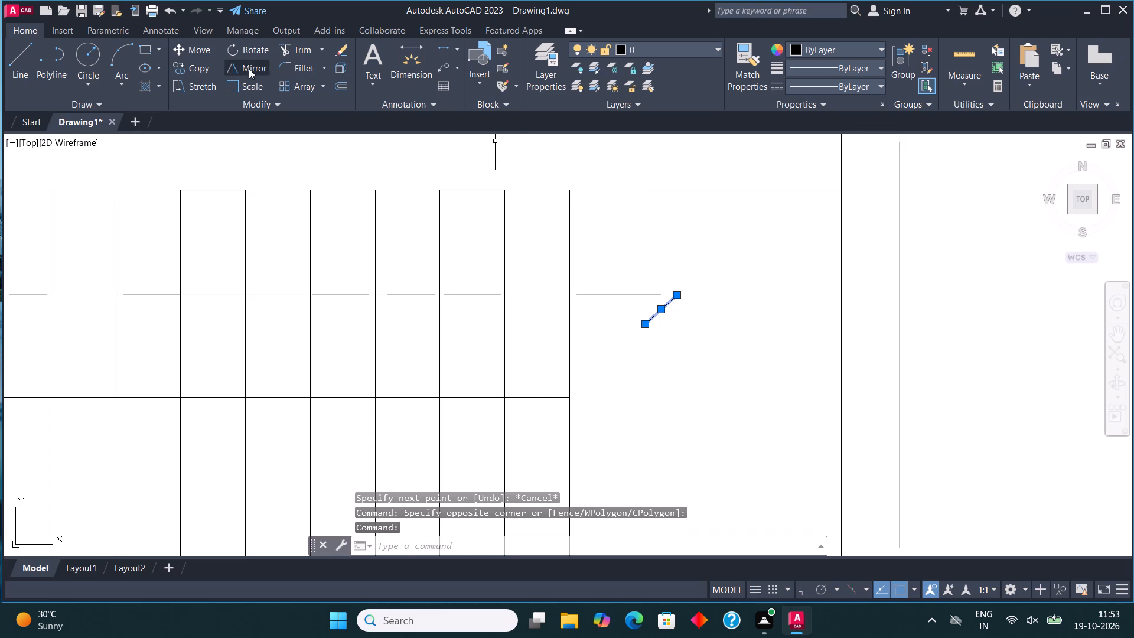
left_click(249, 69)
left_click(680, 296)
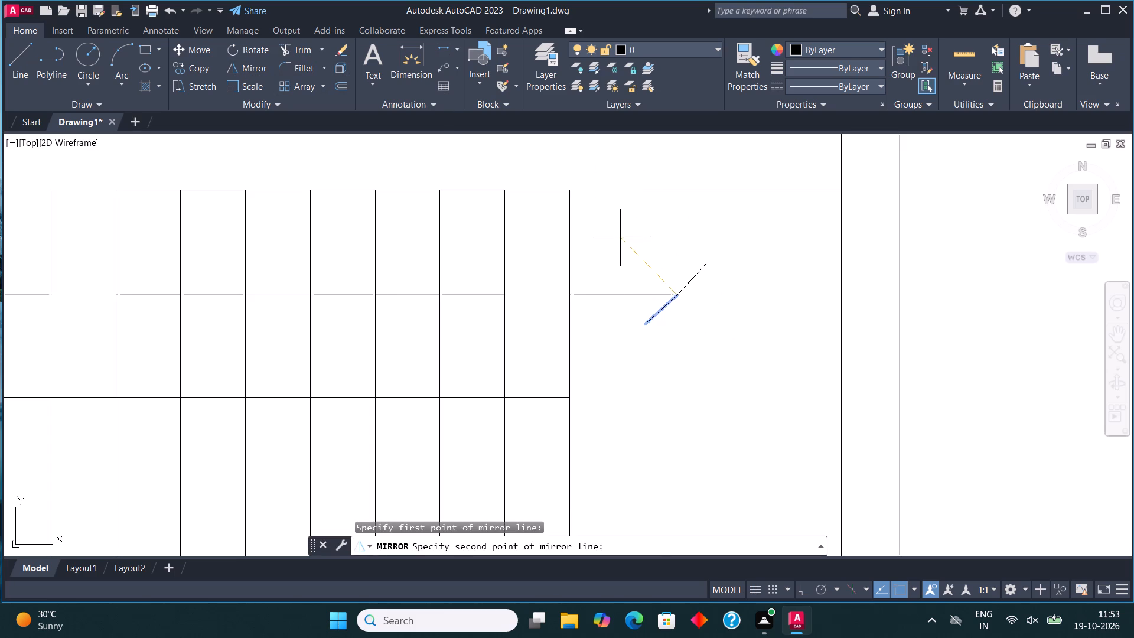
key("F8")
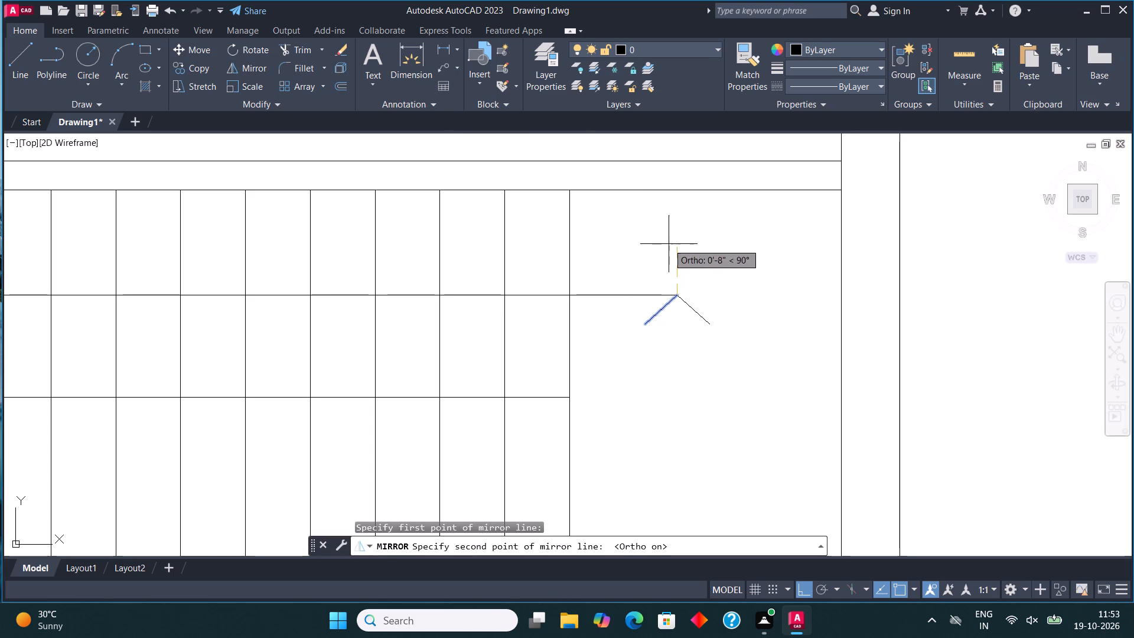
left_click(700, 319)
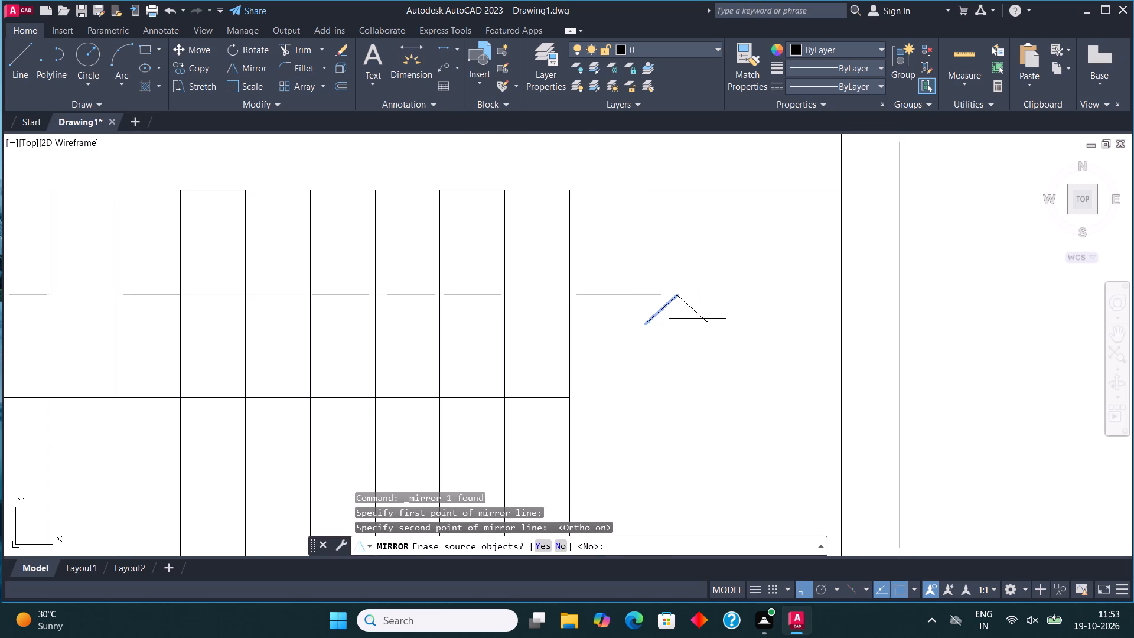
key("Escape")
Mirror the diagonal arrowhead line across the horizontal direction line, keeping the source line.
left_click(654, 310)
left_click(656, 330)
left_click(650, 314)
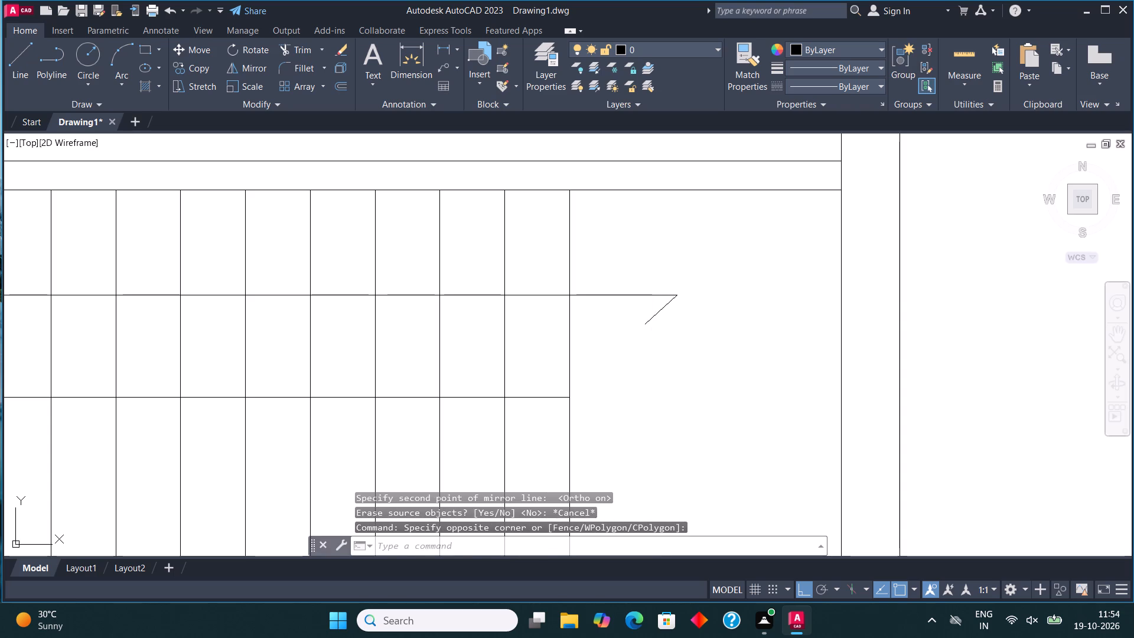
left_click(653, 332)
left_click(654, 327)
left_click_drag(650, 318, 644, 314)
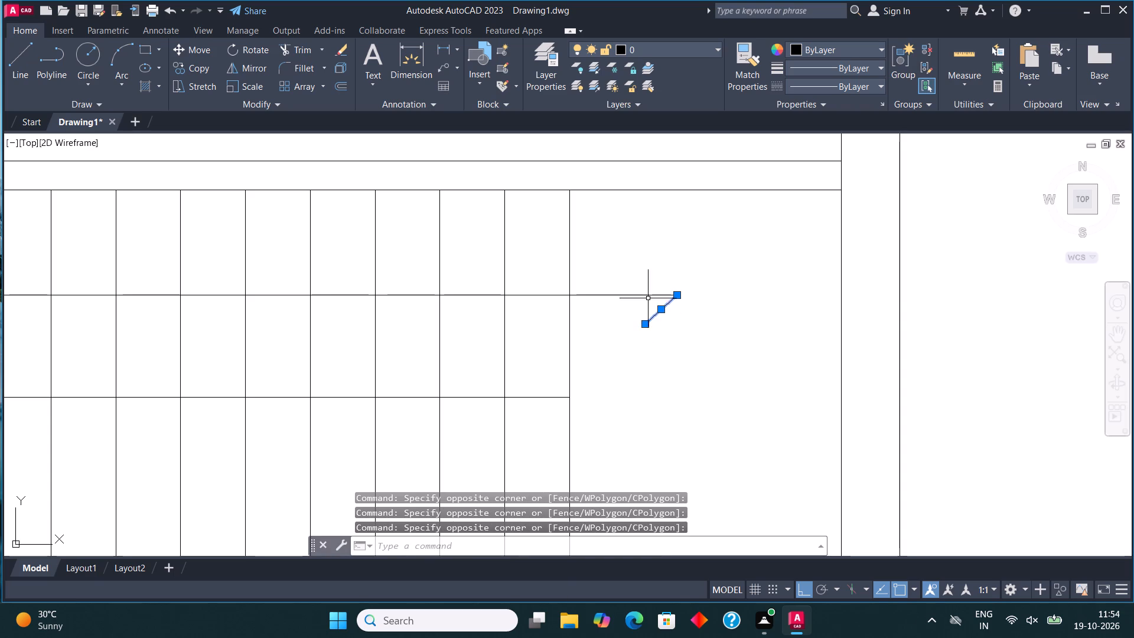
left_click(257, 71)
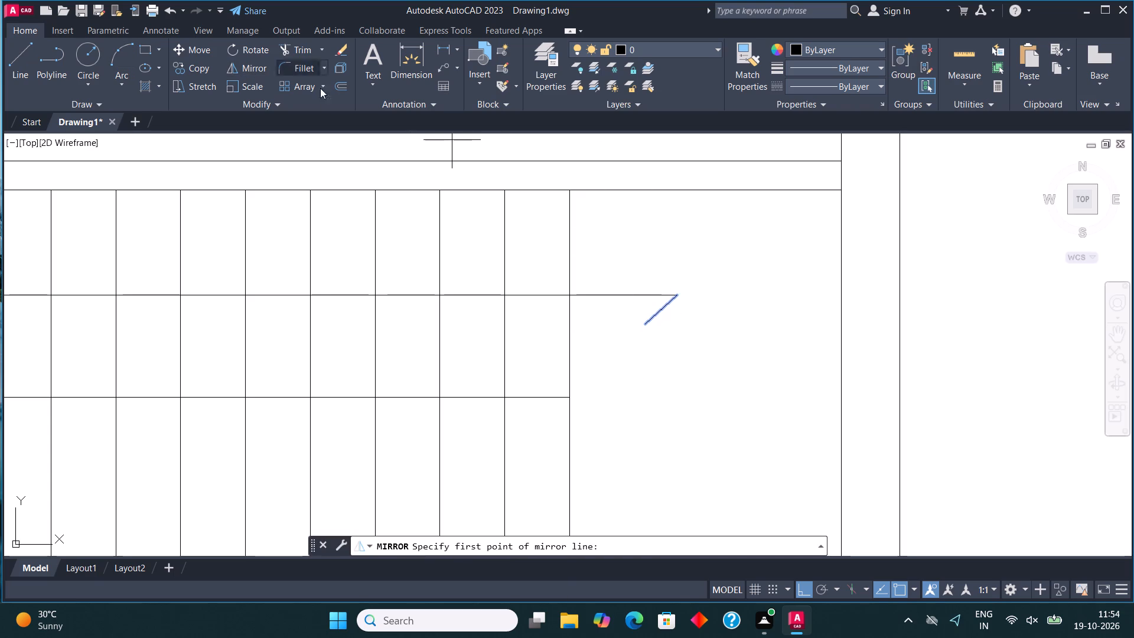
left_click(680, 288)
left_click(628, 259)
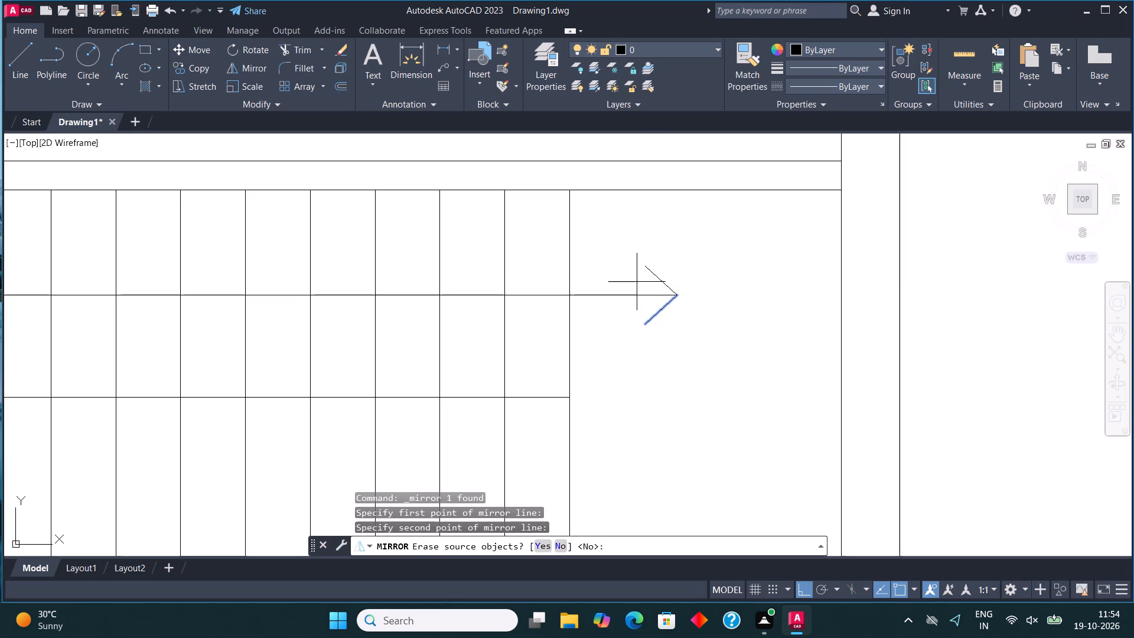
left_click(557, 542)
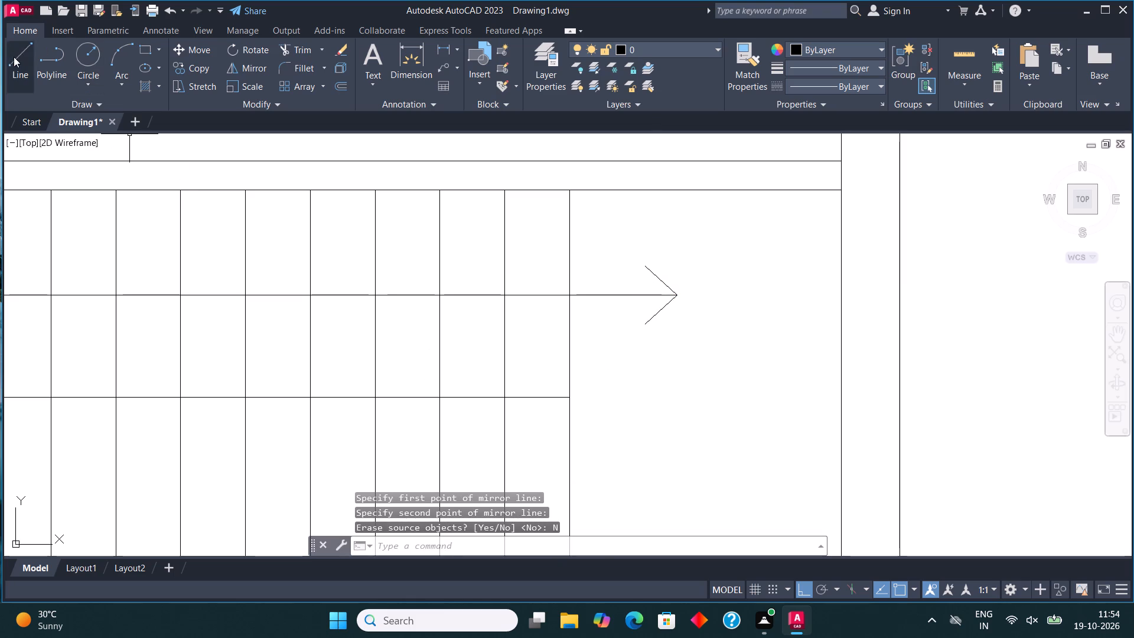
Draw a vertical line joining the two open ends of the diagonals to close the arrowhead triangle.
left_click(14, 57)
left_click(641, 321)
left_click(641, 269)
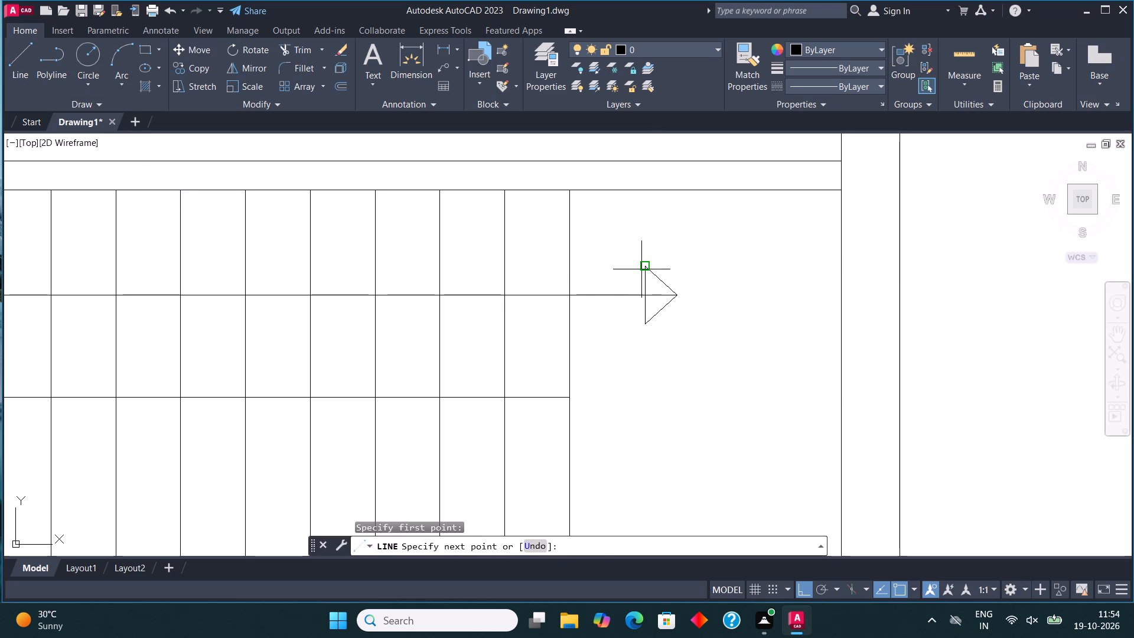
key("Escape")
Fill both halves of the arrowhead triangle with a SOLID hatch.
key("h")
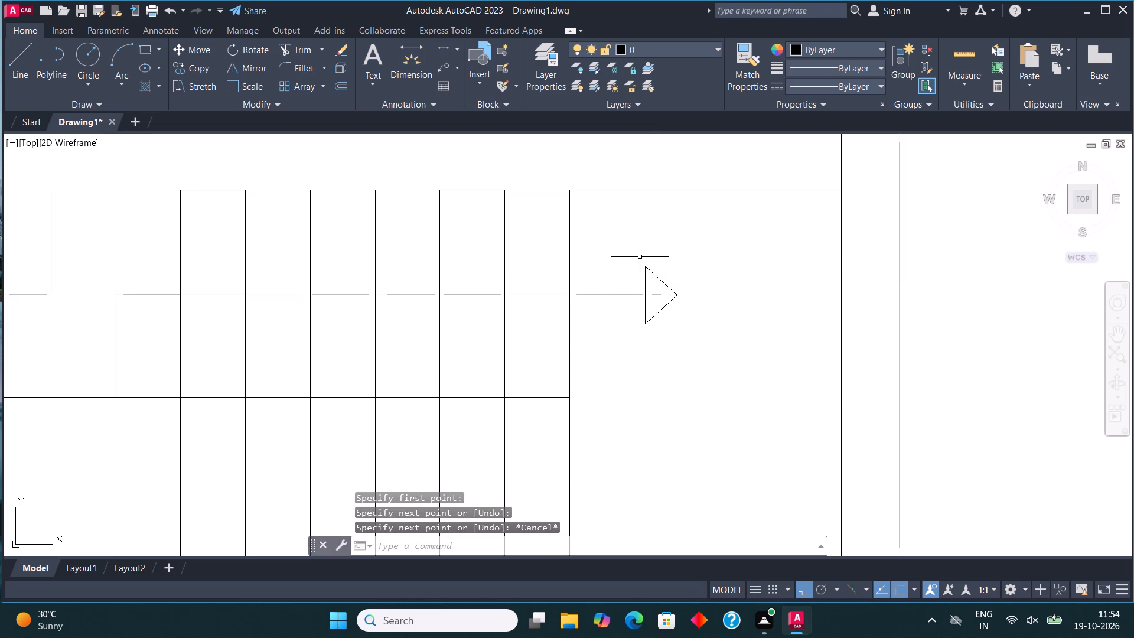
key("Return")
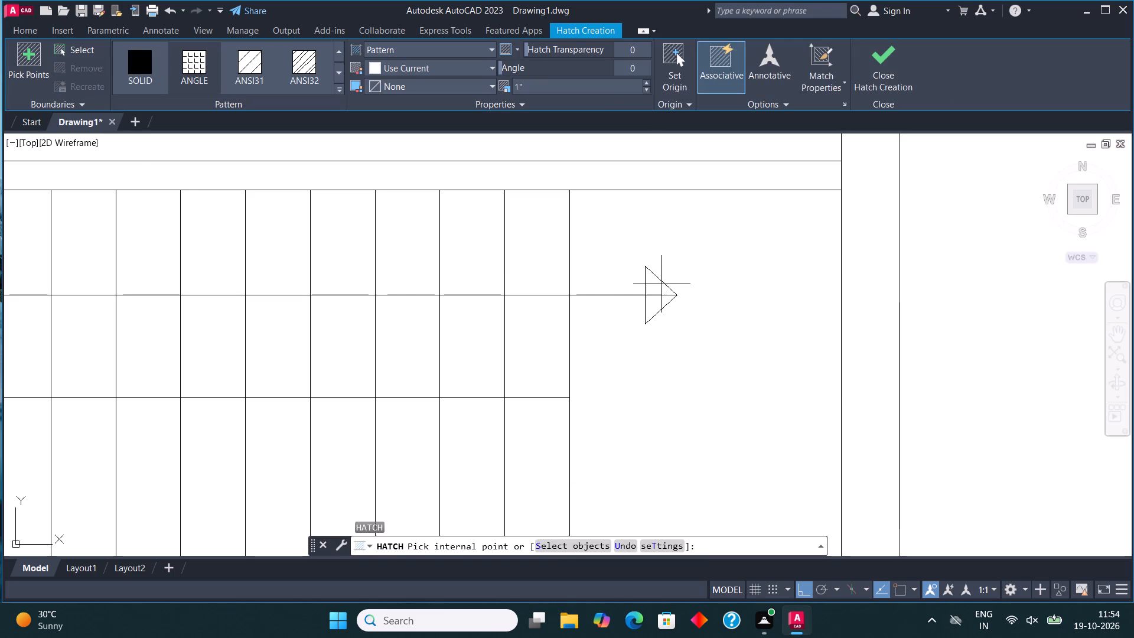
left_click(661, 284)
left_click(131, 75)
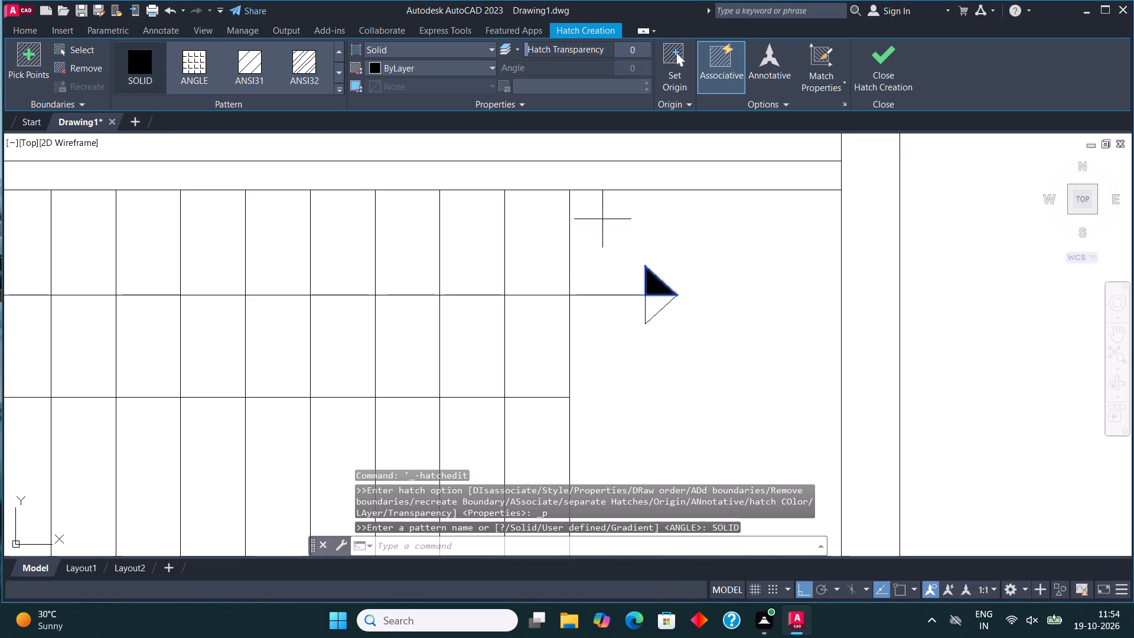
left_click(656, 301)
left_click(880, 55)
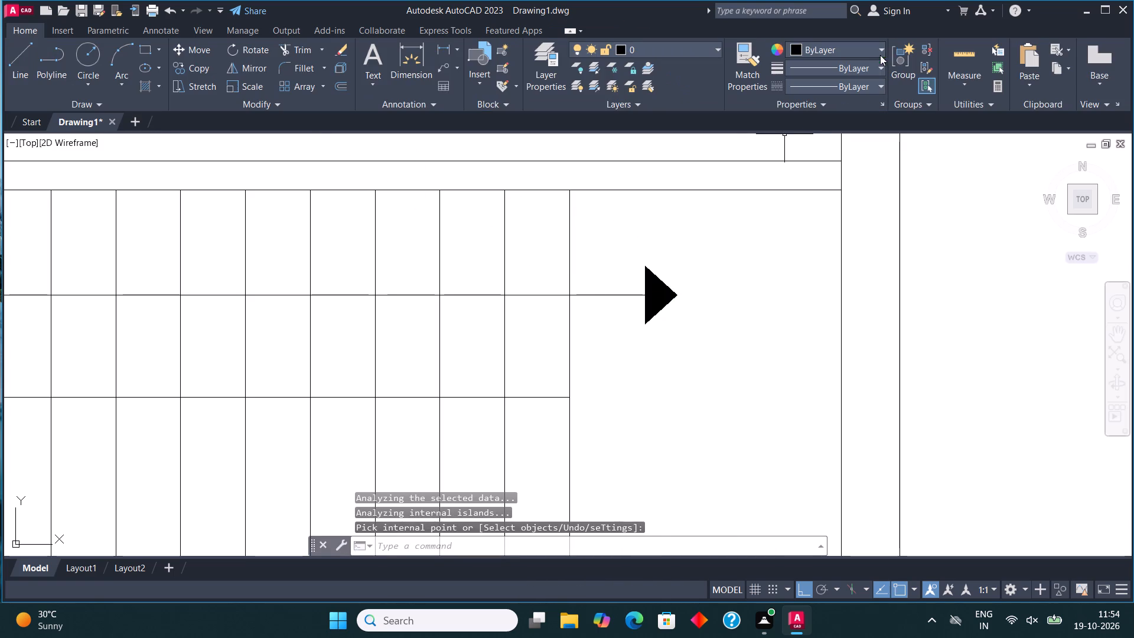
Trim away all the tread lines below the staircase's horizontal middle line.
scroll(739, 174, "down", 3)
middle_click_drag(725, 219, 731, 278)
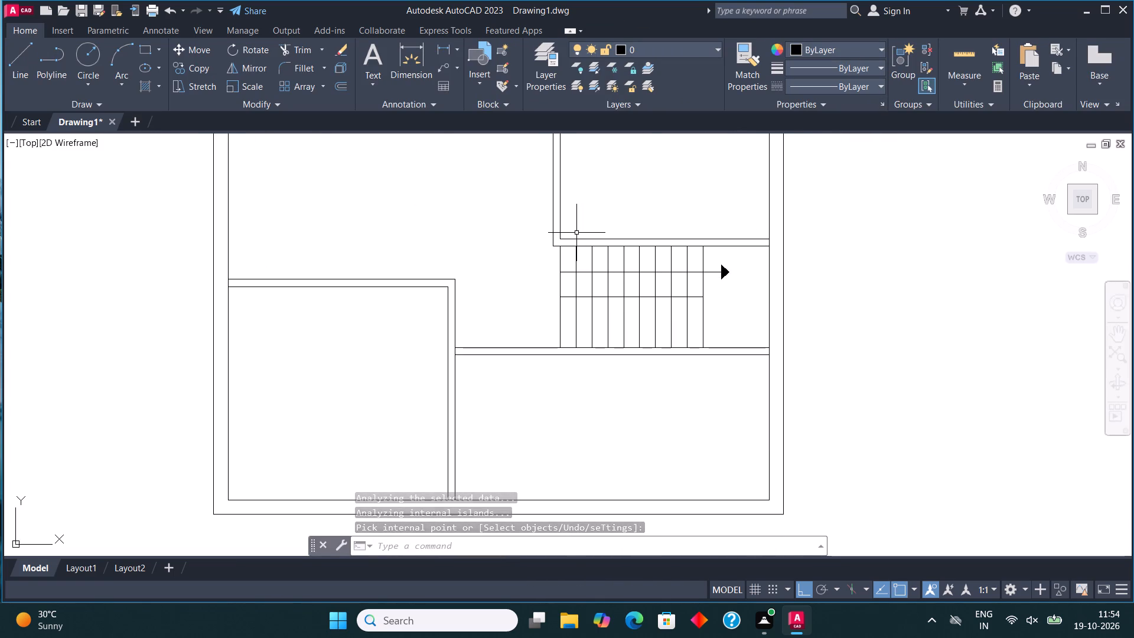
scroll(651, 310, "up", 2)
left_click(298, 46)
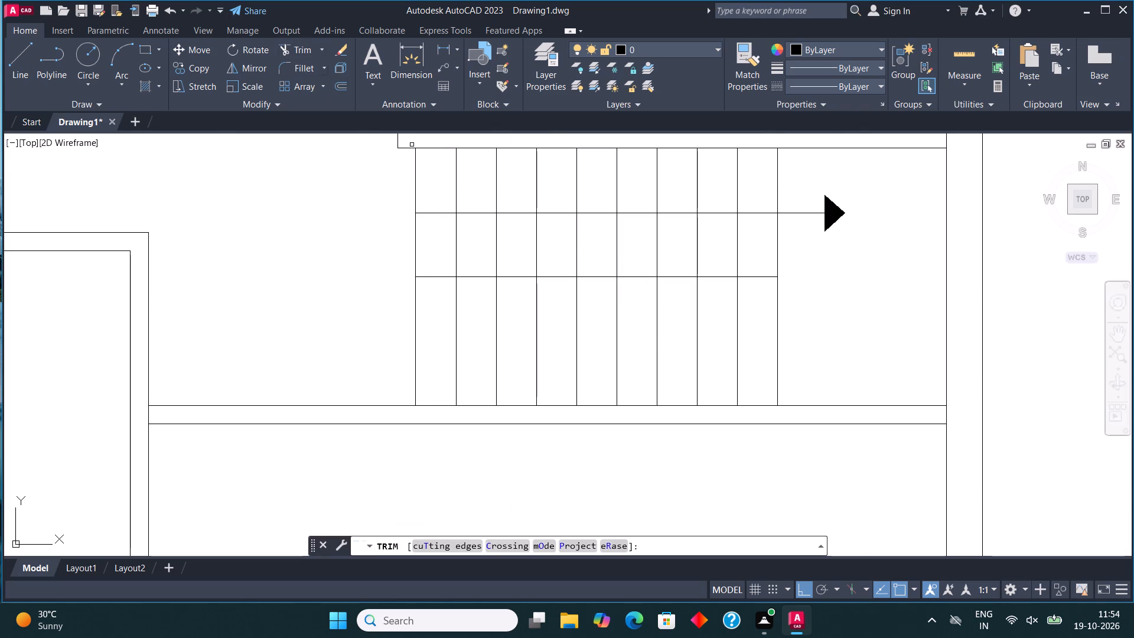
left_click_drag(338, 303, 843, 321)
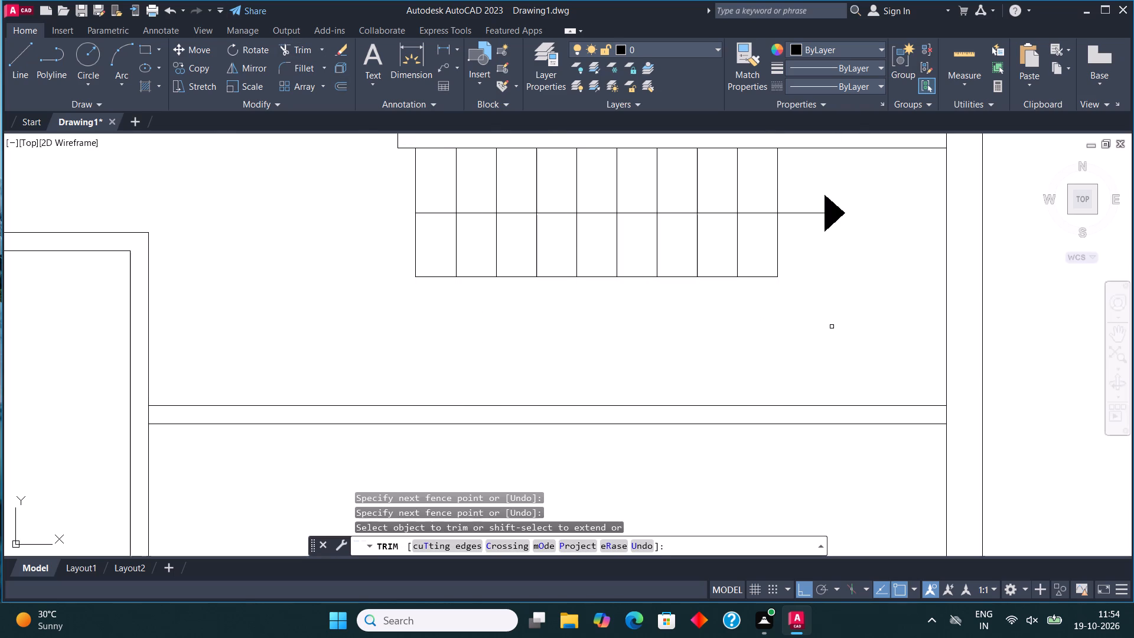
Load the ACAD_ISO02W100 (ISO dash) linetype and make it the current linetype.
key("Escape")
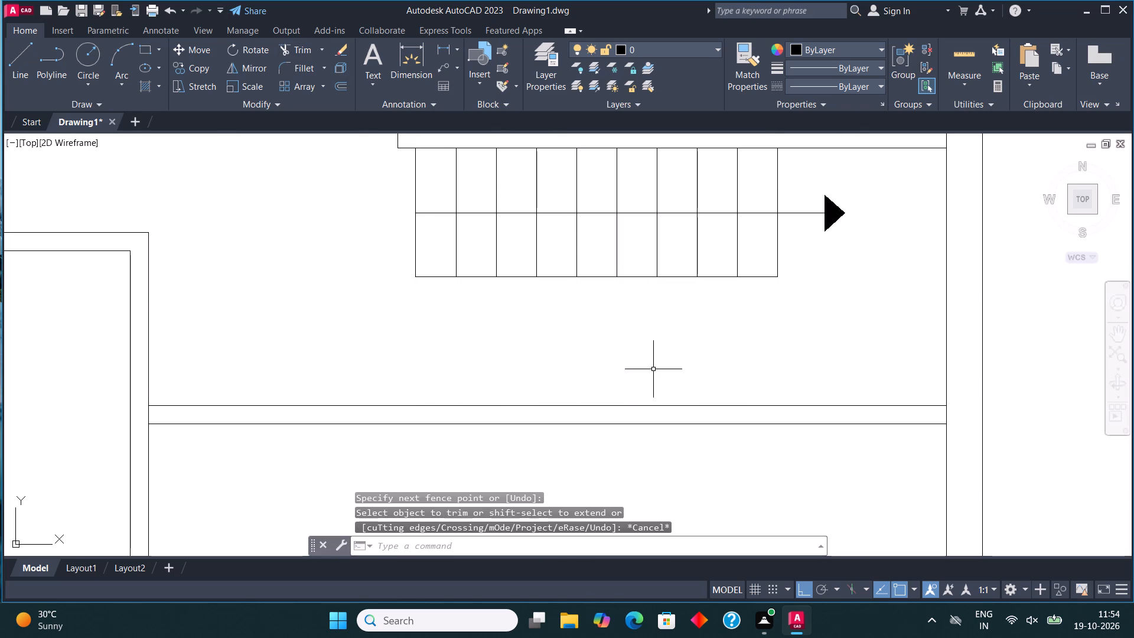
type("lin")
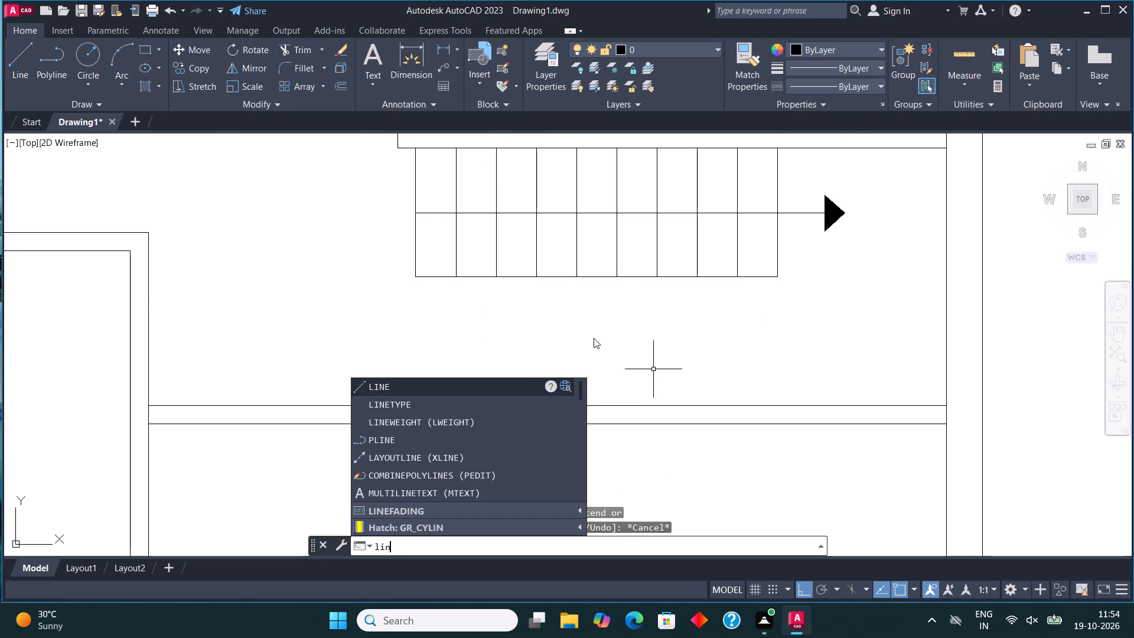
left_click(382, 408)
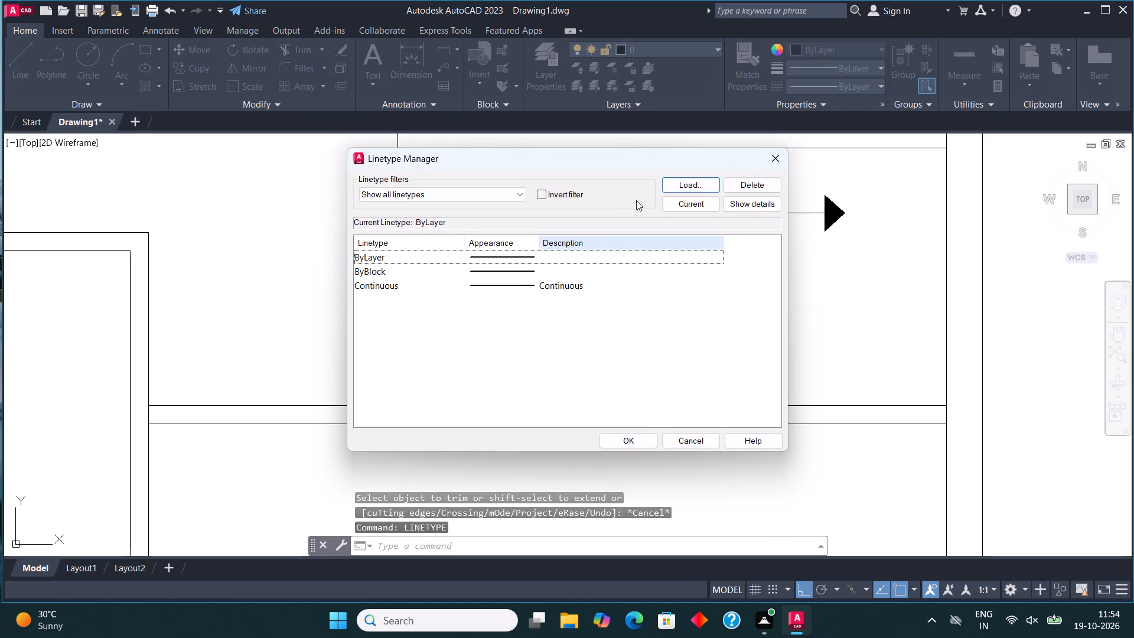
left_click(693, 180)
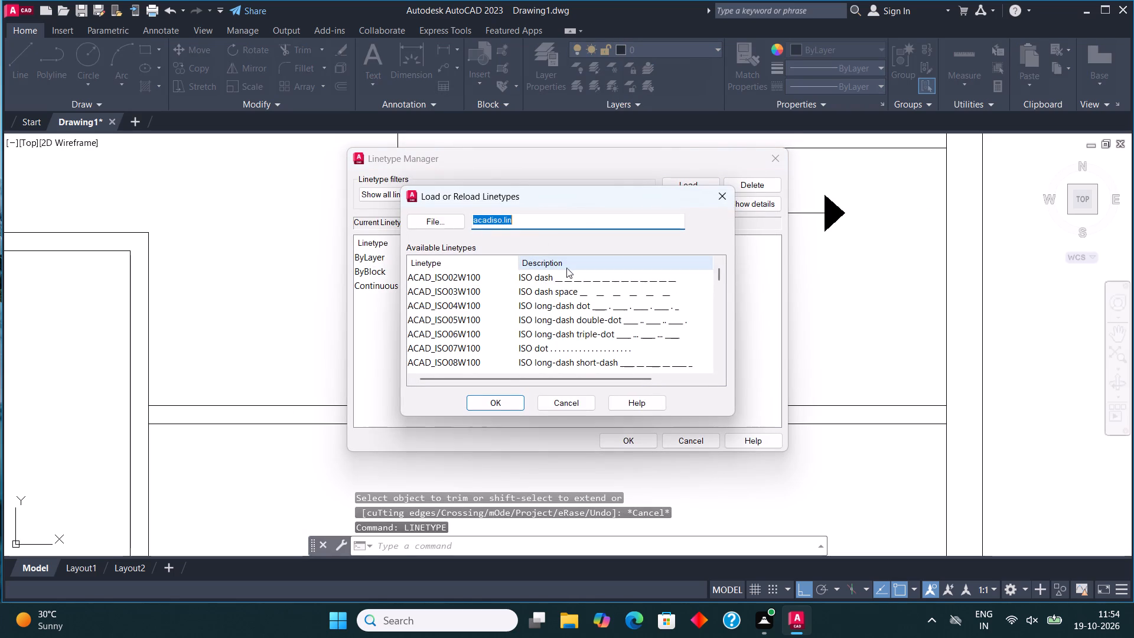
left_click(571, 281)
left_click(500, 406)
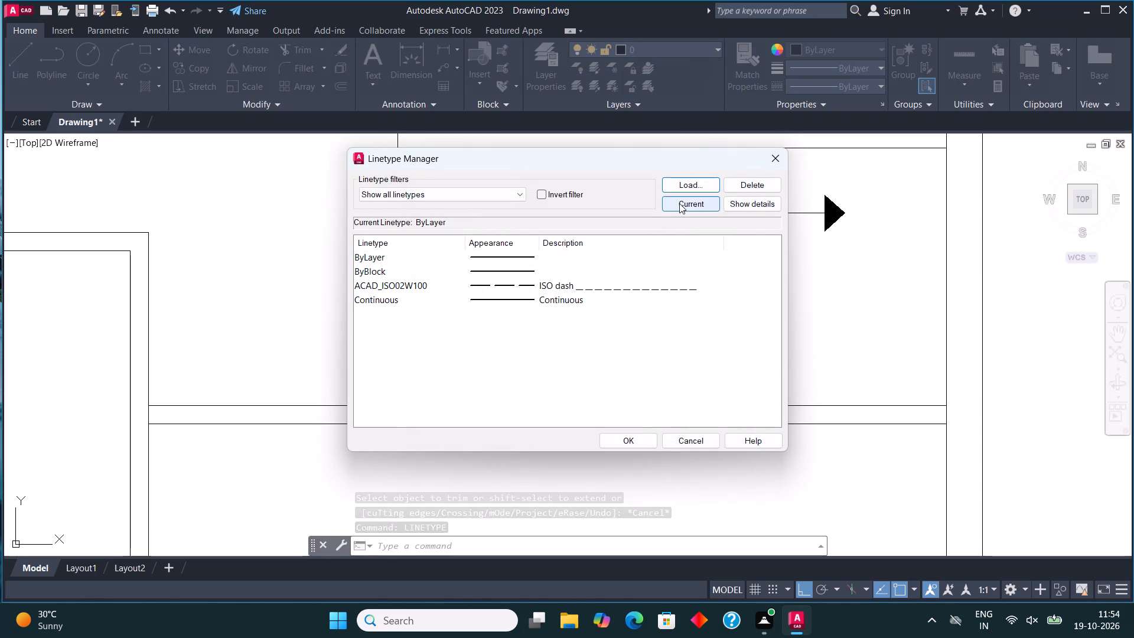
left_click(550, 284)
left_click(684, 201)
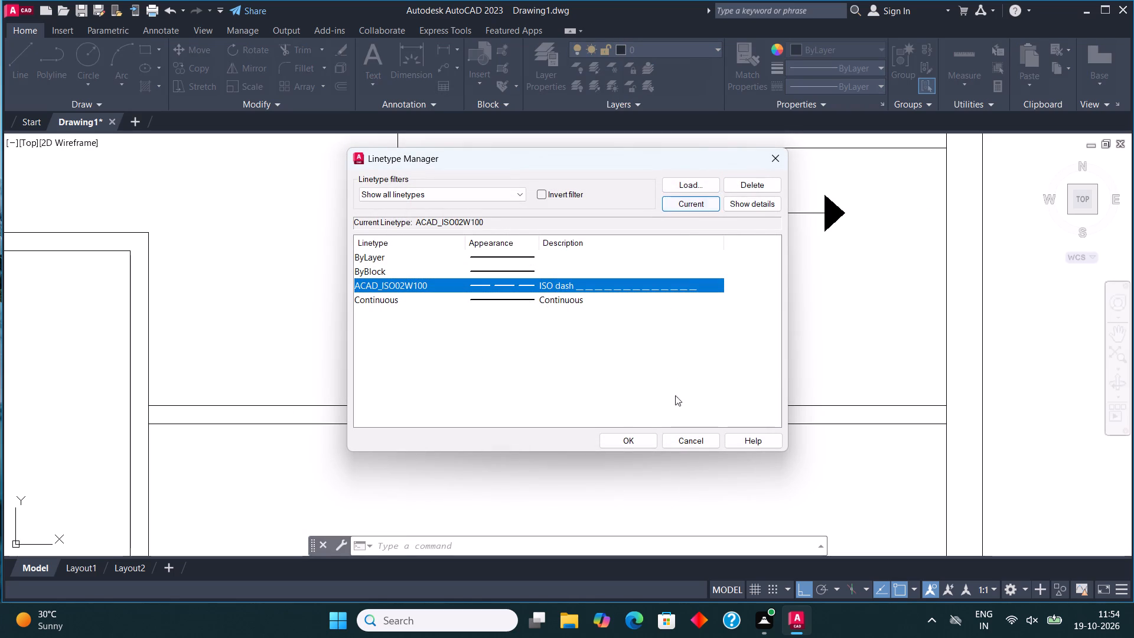
left_click(621, 439)
Draw dashed vertical lines extending the staircase's first five tread lines, counted from the west end, down to the partition wall below.
left_click(18, 57)
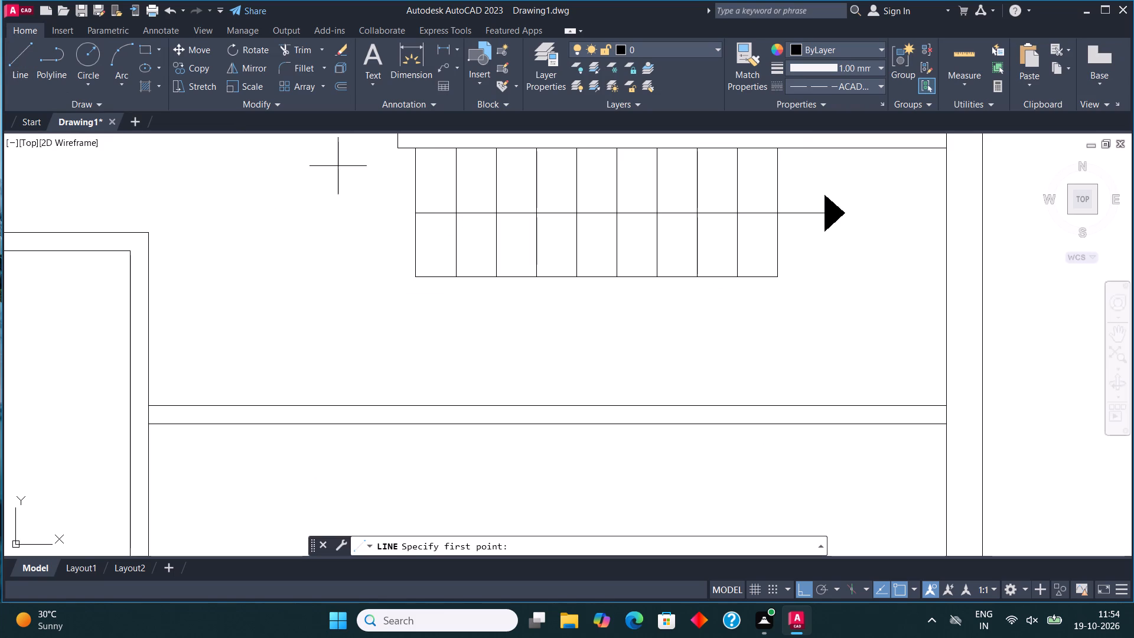
left_click(414, 272)
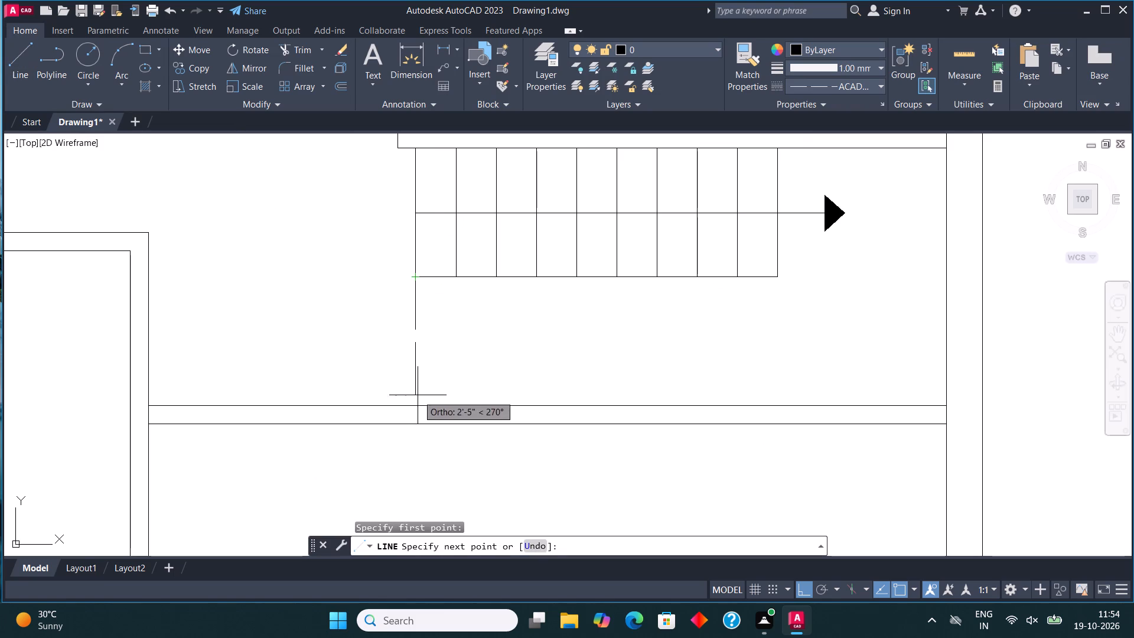
left_click(415, 405)
left_click(21, 57)
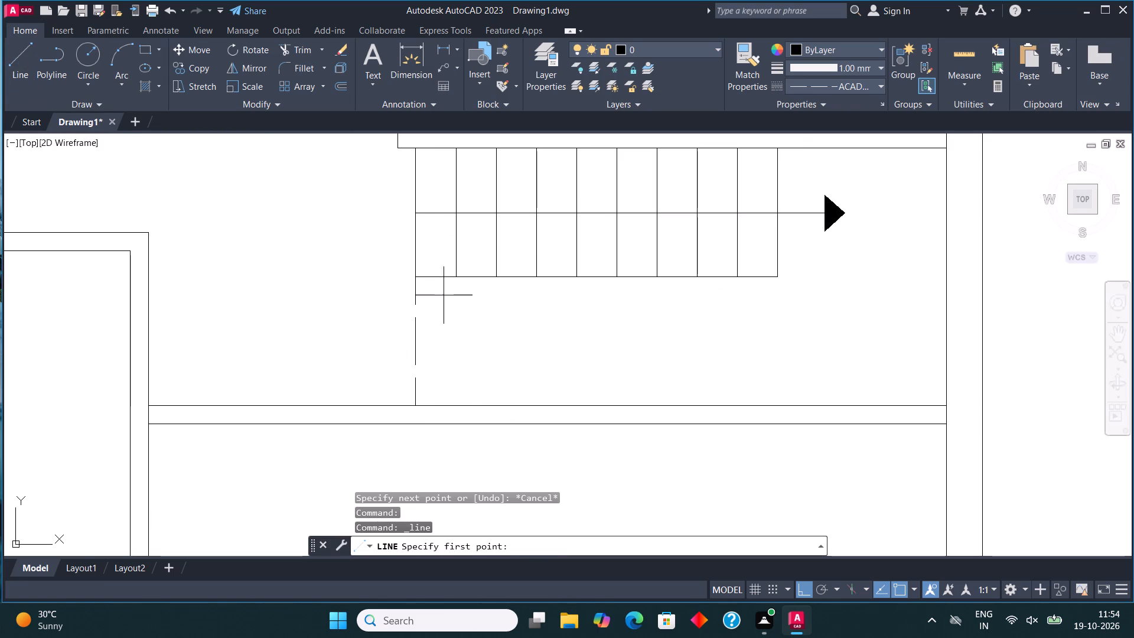
left_click(456, 278)
left_click(458, 409)
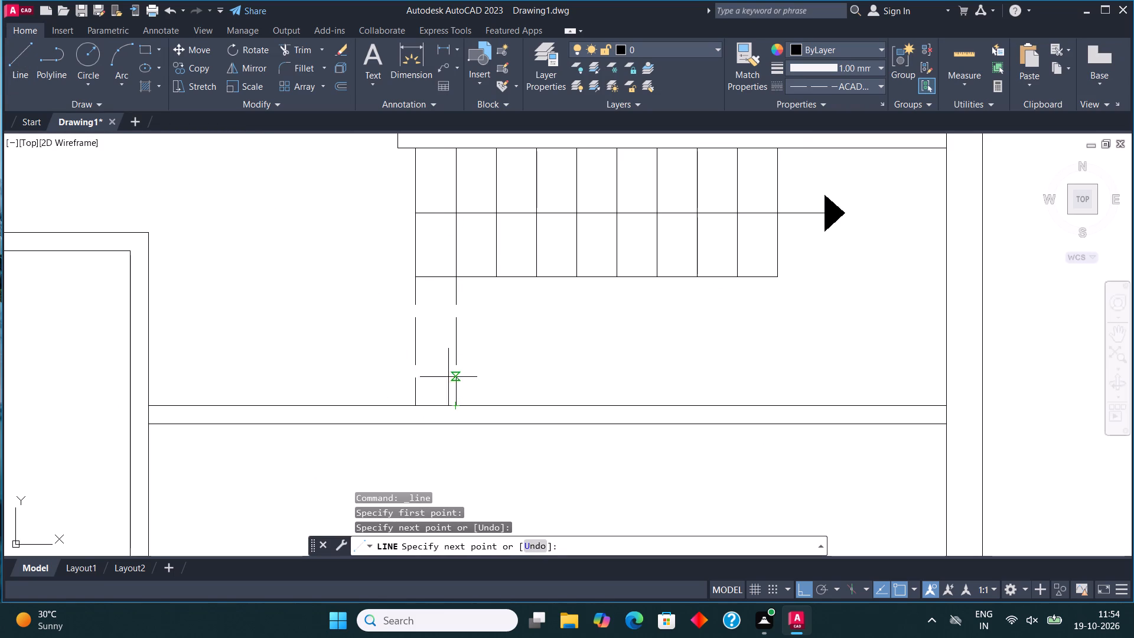
left_click(23, 56)
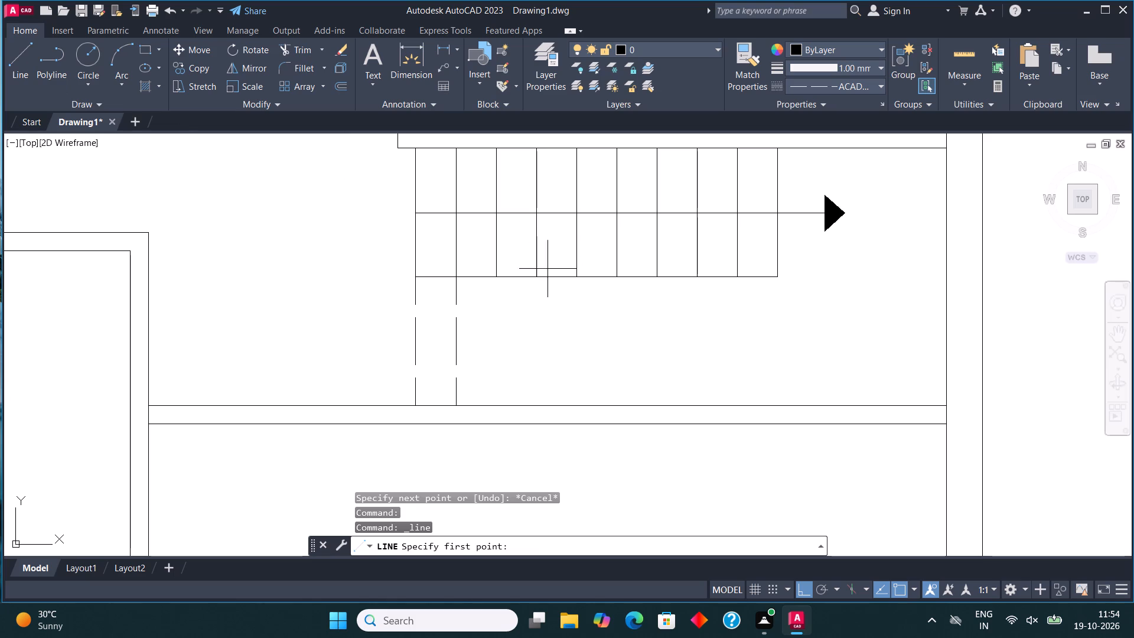
left_click(493, 272)
left_click(494, 403)
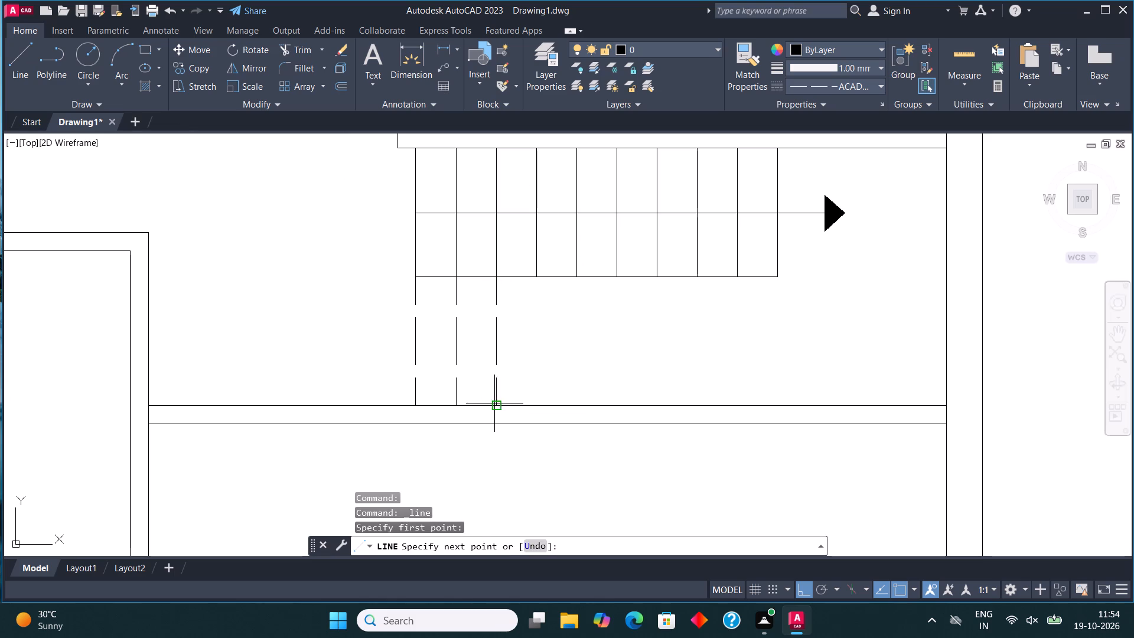
left_click(13, 56)
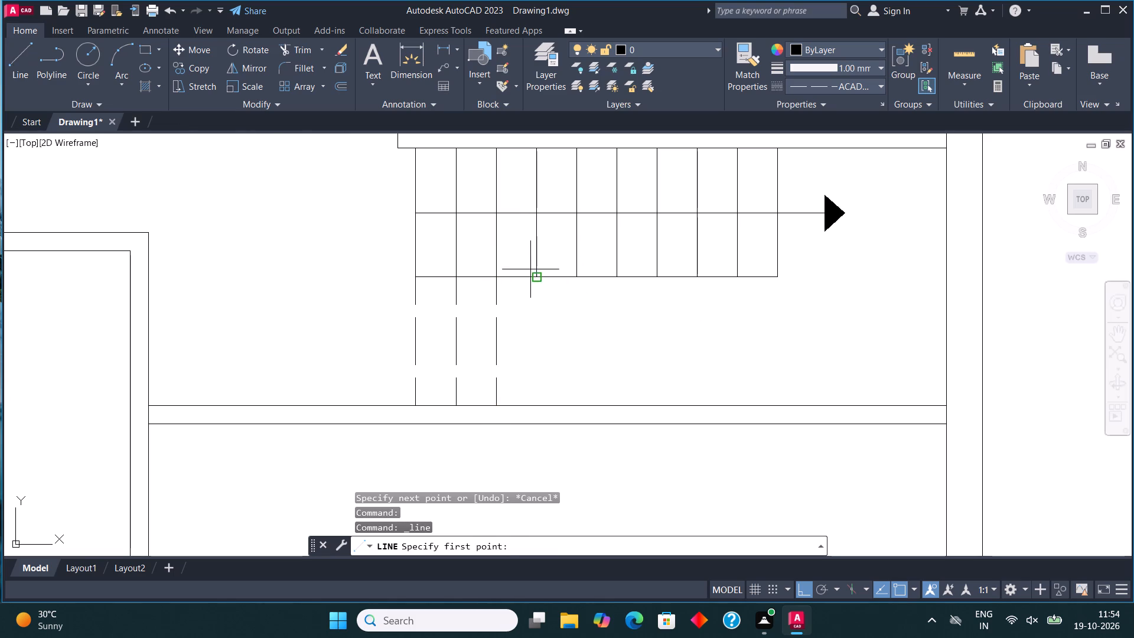
left_click(539, 273)
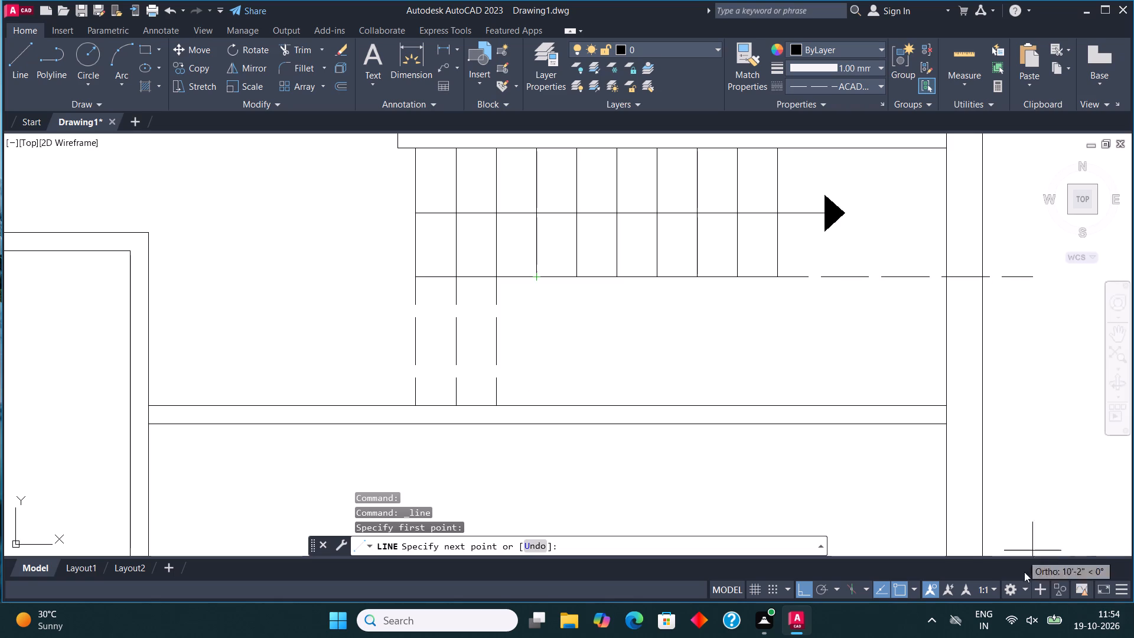
left_click(536, 405)
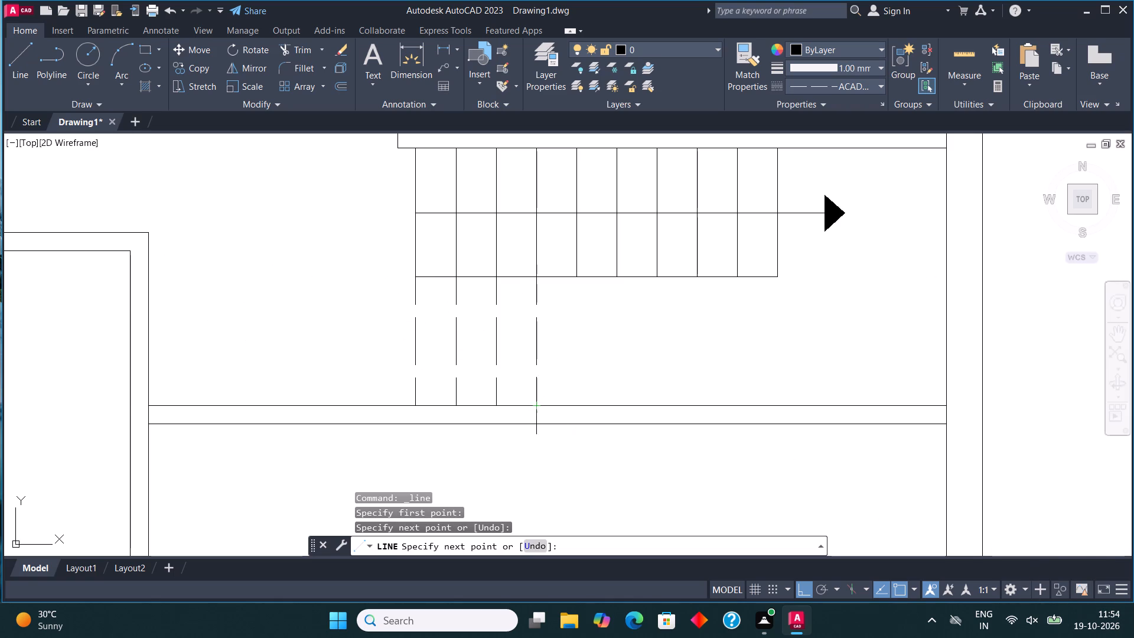
left_click(28, 54)
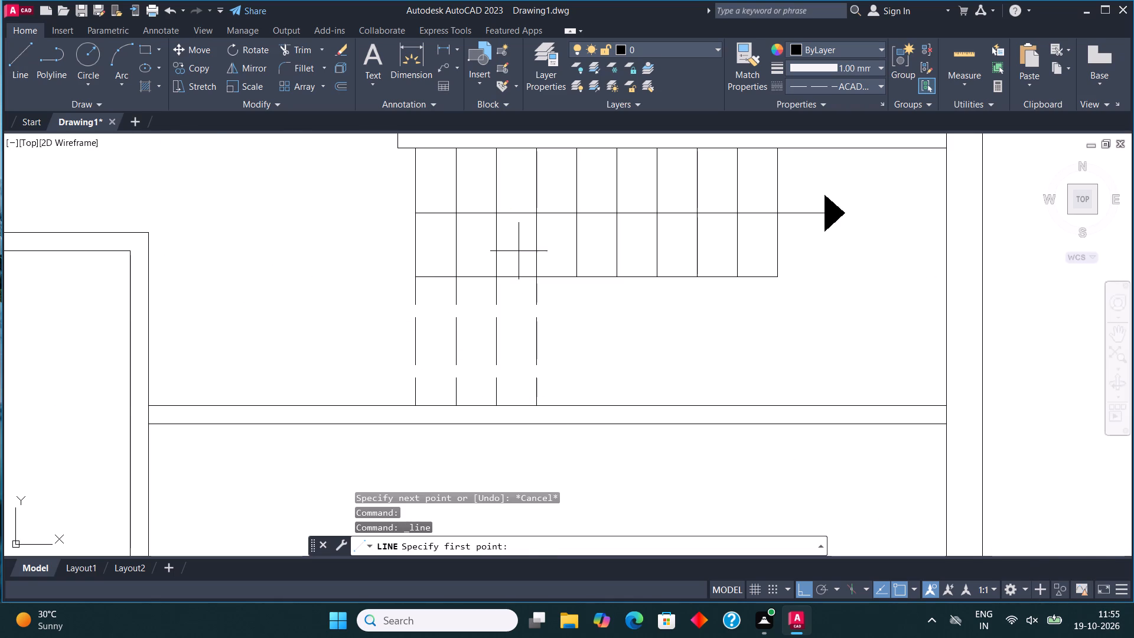
left_click(579, 278)
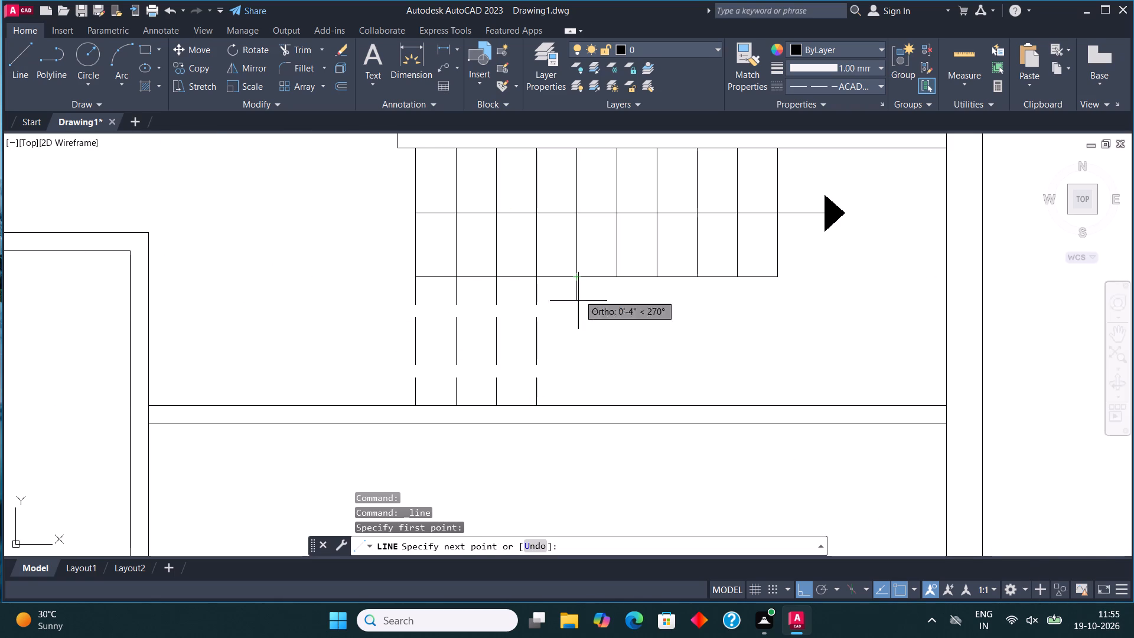
left_click(575, 404)
Draw dashed vertical lines extending the remaining five tread lines, including the stair's east end, down to the partition wall below.
left_click(21, 54)
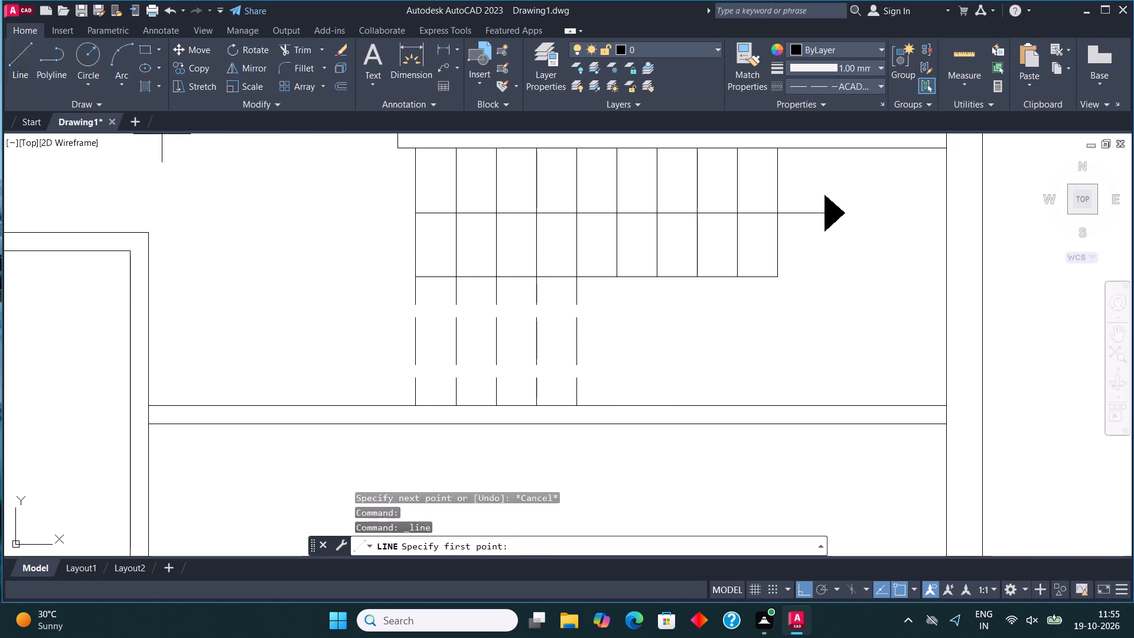
left_click(615, 277)
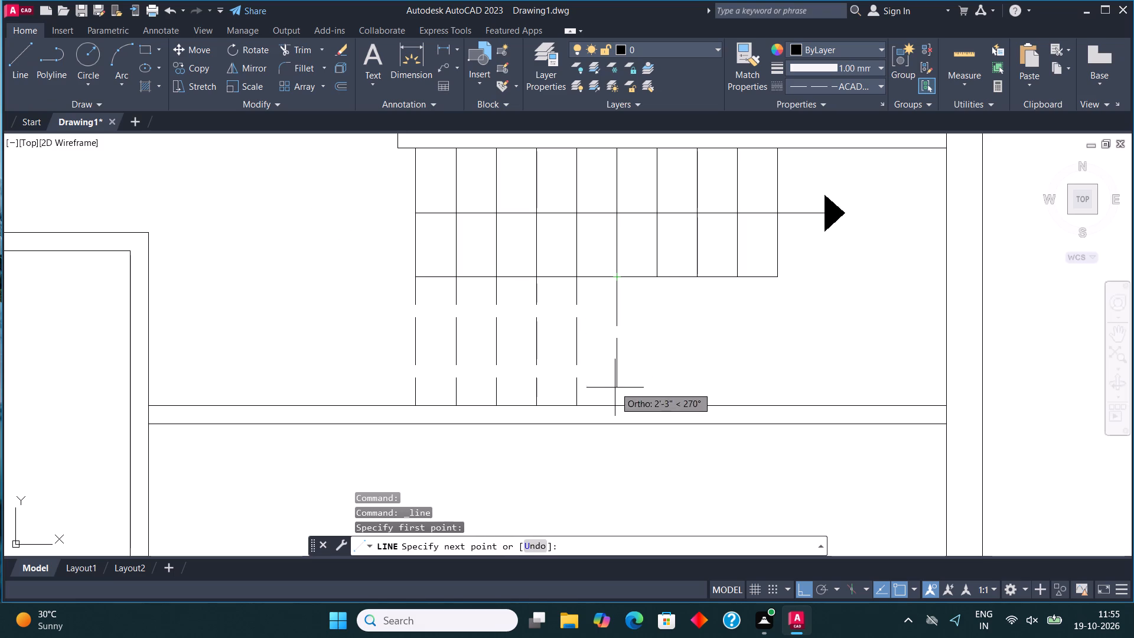
left_click(614, 405)
left_click(19, 61)
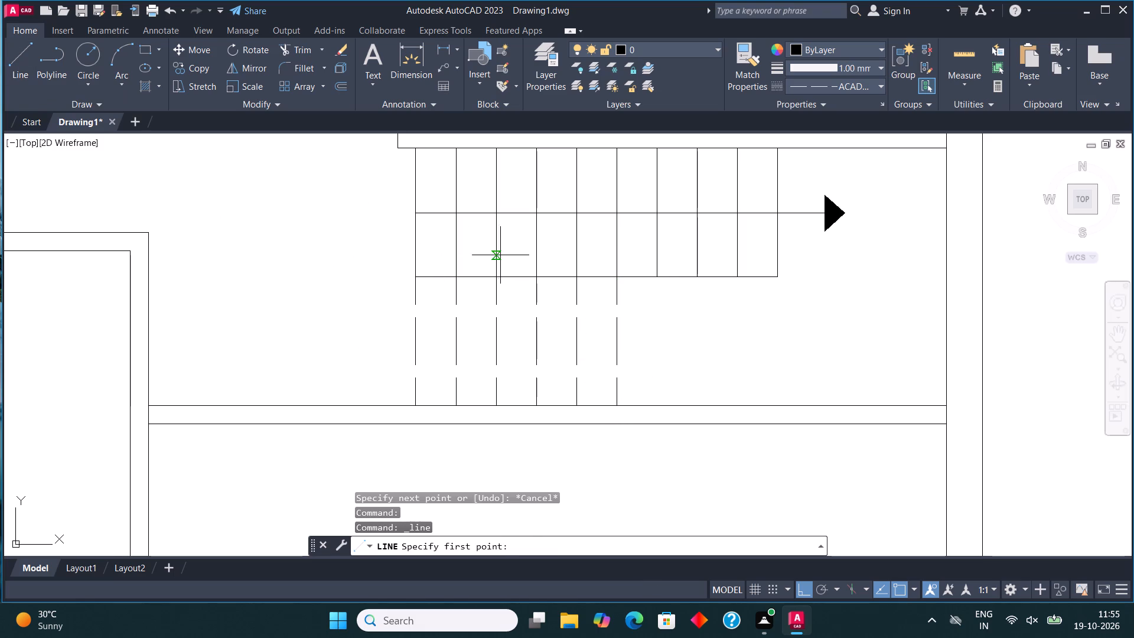
left_click(654, 275)
left_click(659, 406)
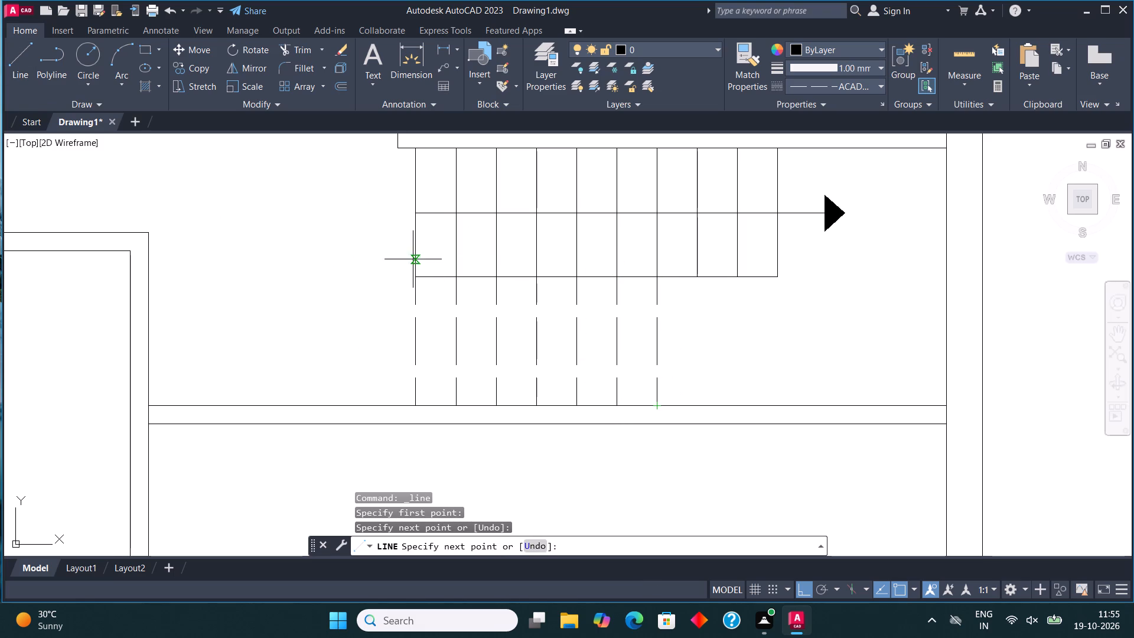
left_click(28, 60)
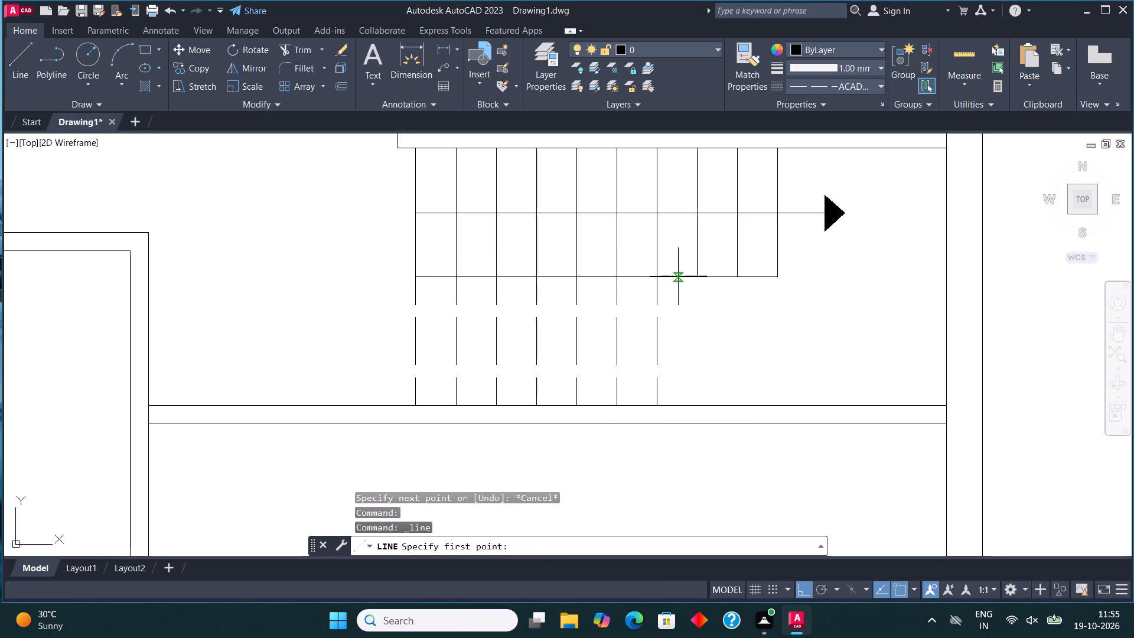
left_click(700, 282)
left_click_drag(703, 411, 709, 409)
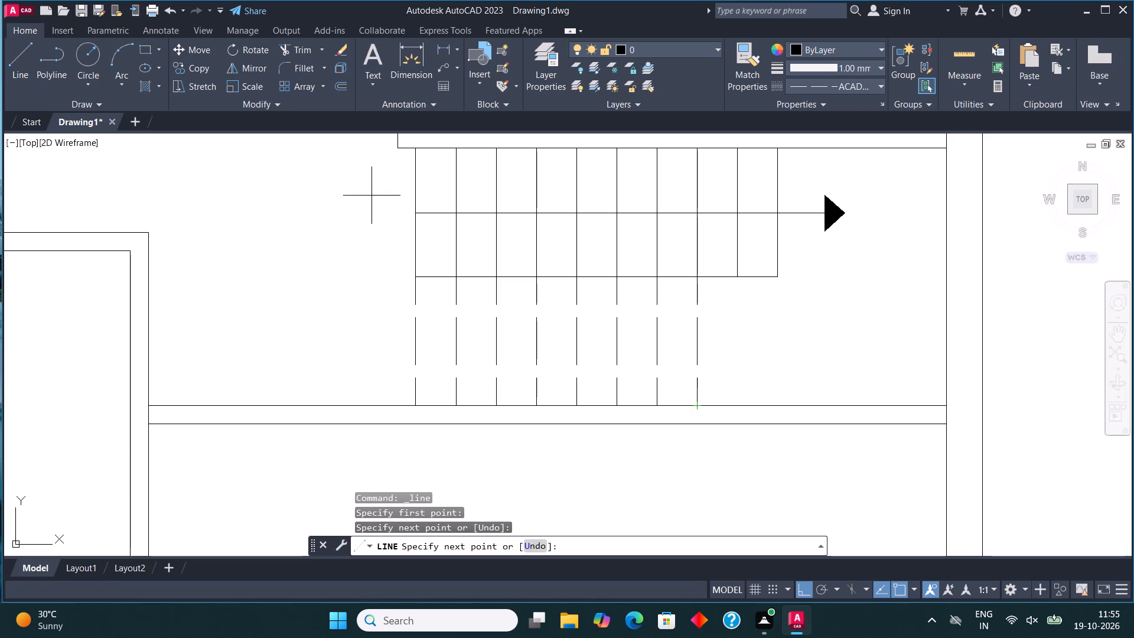
left_click(17, 62)
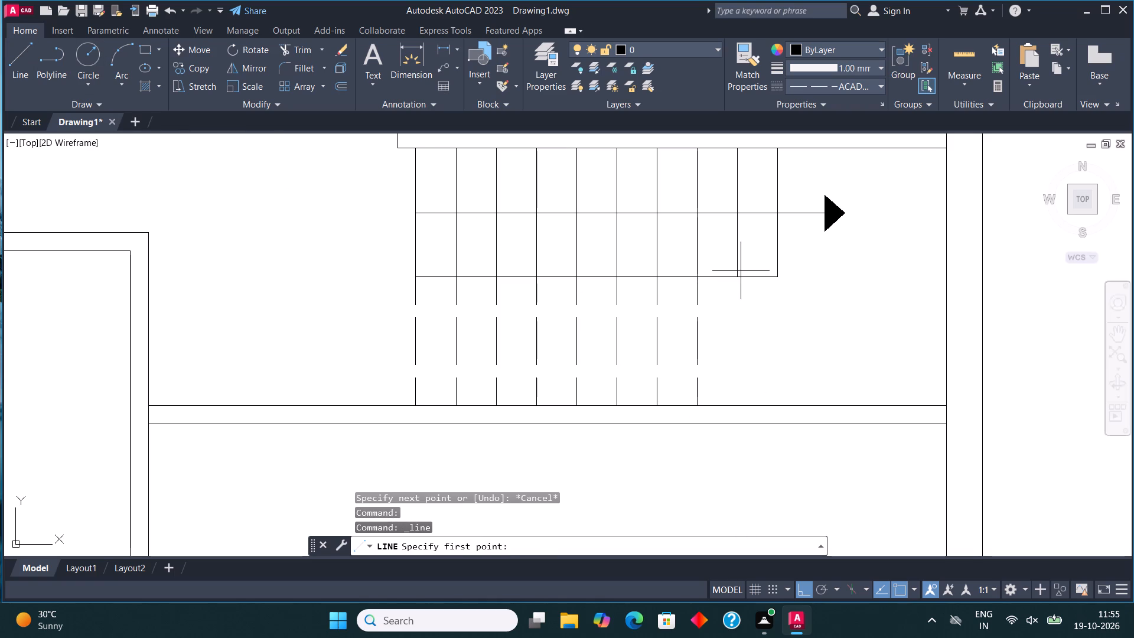
left_click(738, 278)
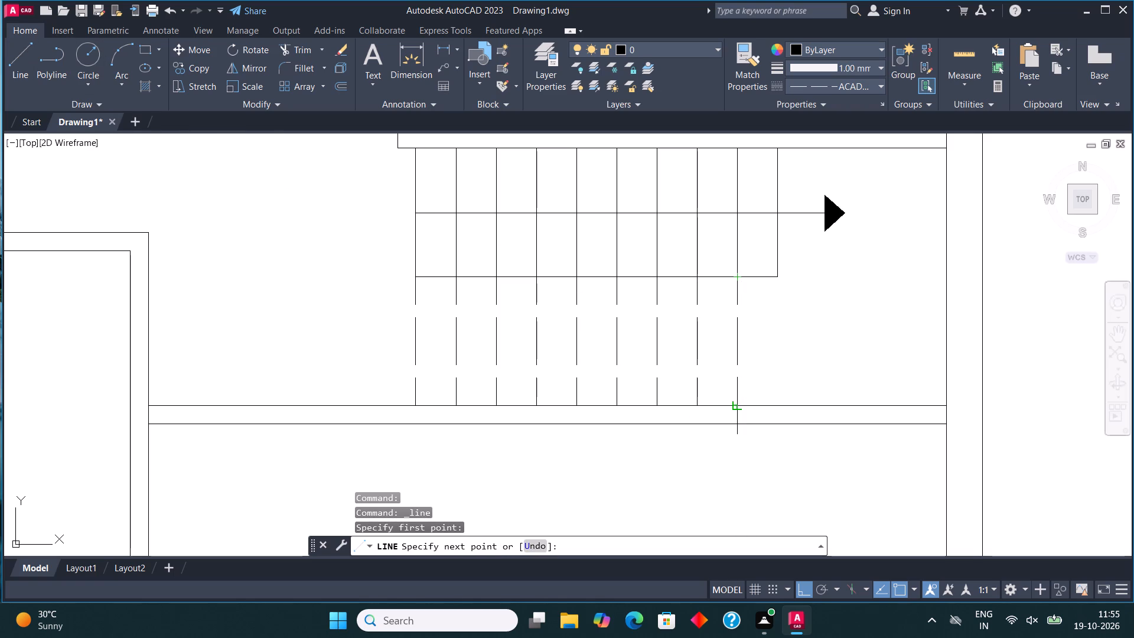
left_click(739, 406)
left_click(12, 60)
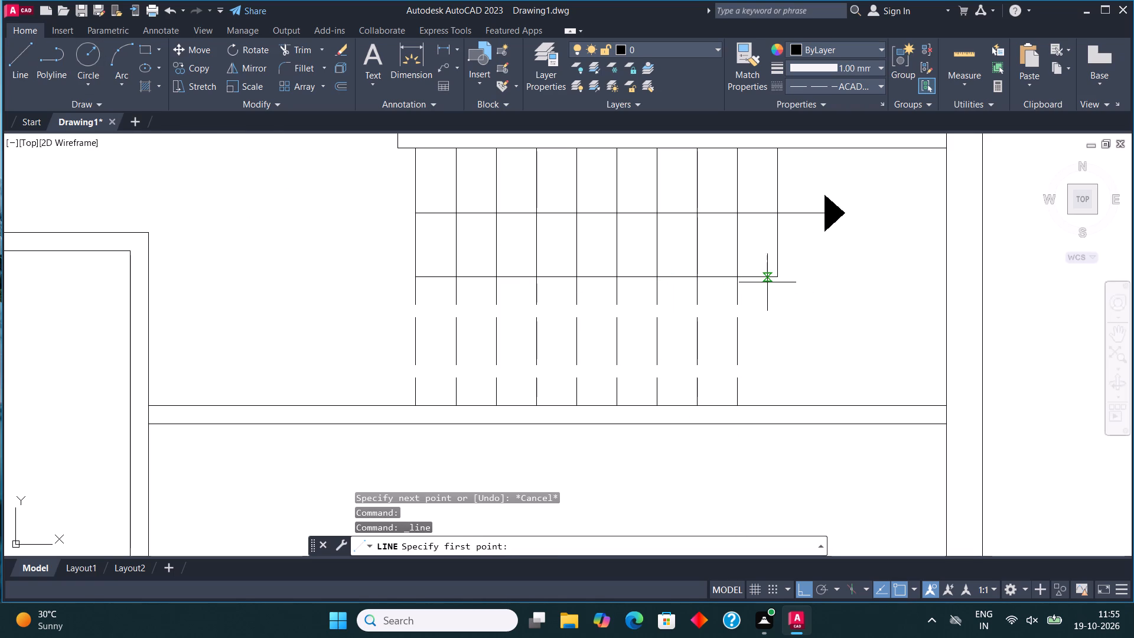
left_click(778, 274)
left_click(781, 408)
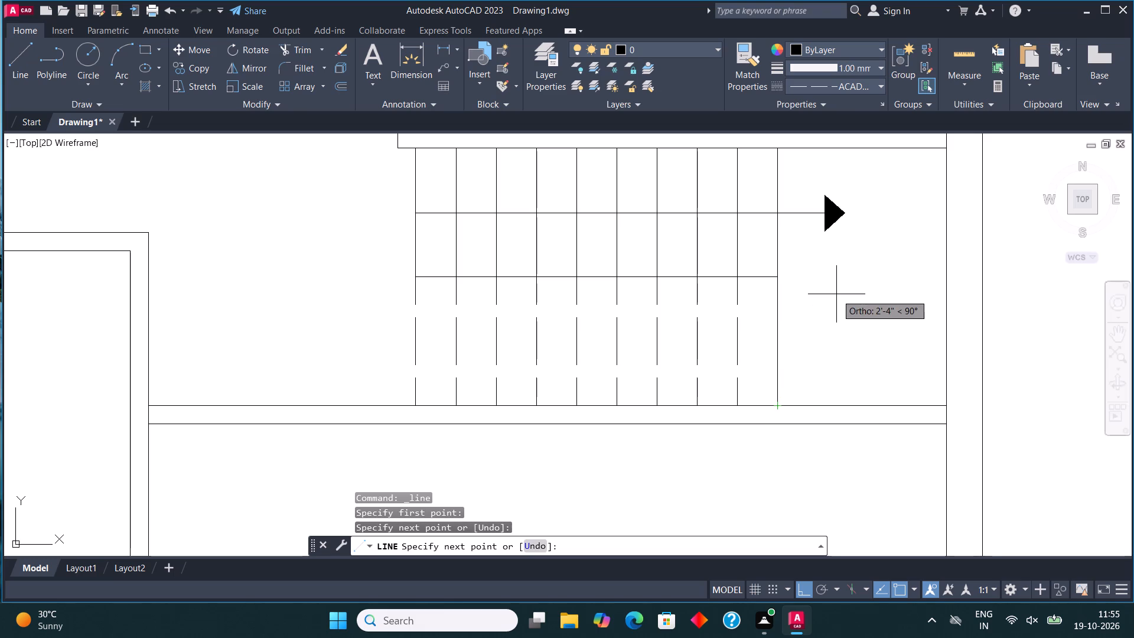
key("Escape")
Insert the Door - Imperial block from the architectural tool palettes into the empty space just northeast of the plan.
scroll(830, 308, "down", 2)
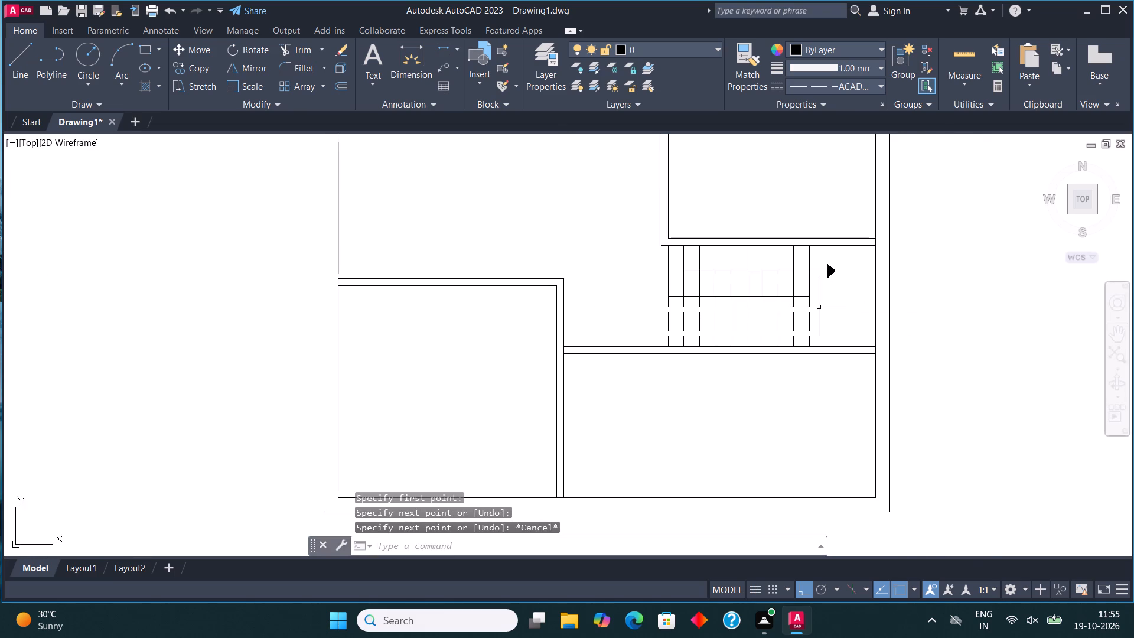
middle_click_drag(813, 302, 765, 209)
scroll(672, 448, "down", 4)
middle_click_drag(764, 354, 723, 341)
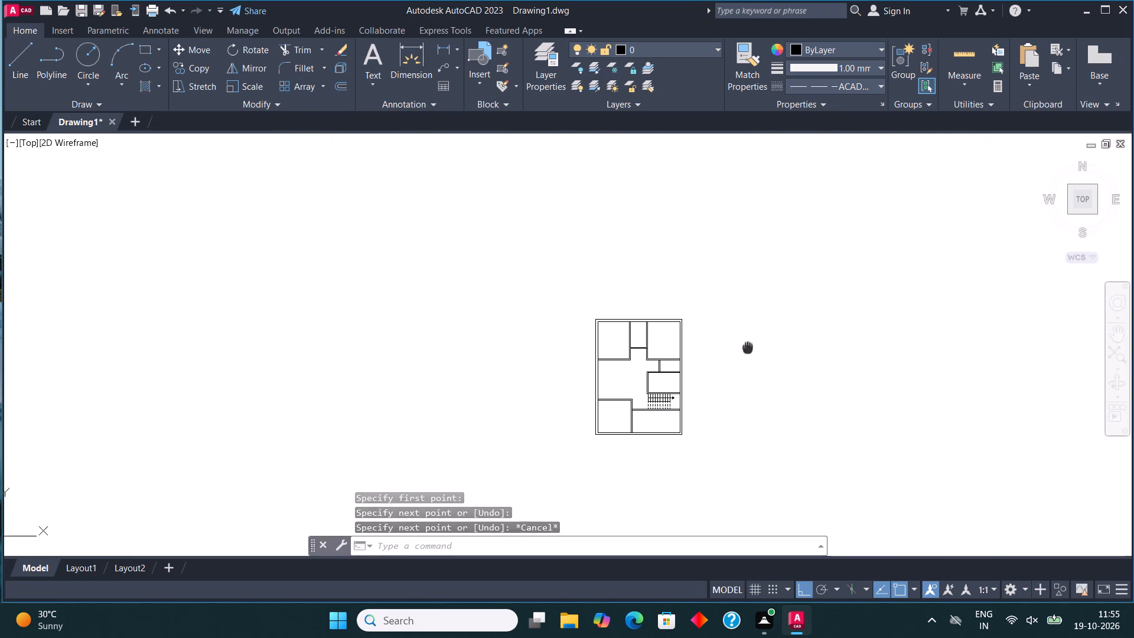
middle_click_drag(723, 341, 654, 337)
scroll(654, 337, "up", 2)
type("tool")
left_click(439, 403)
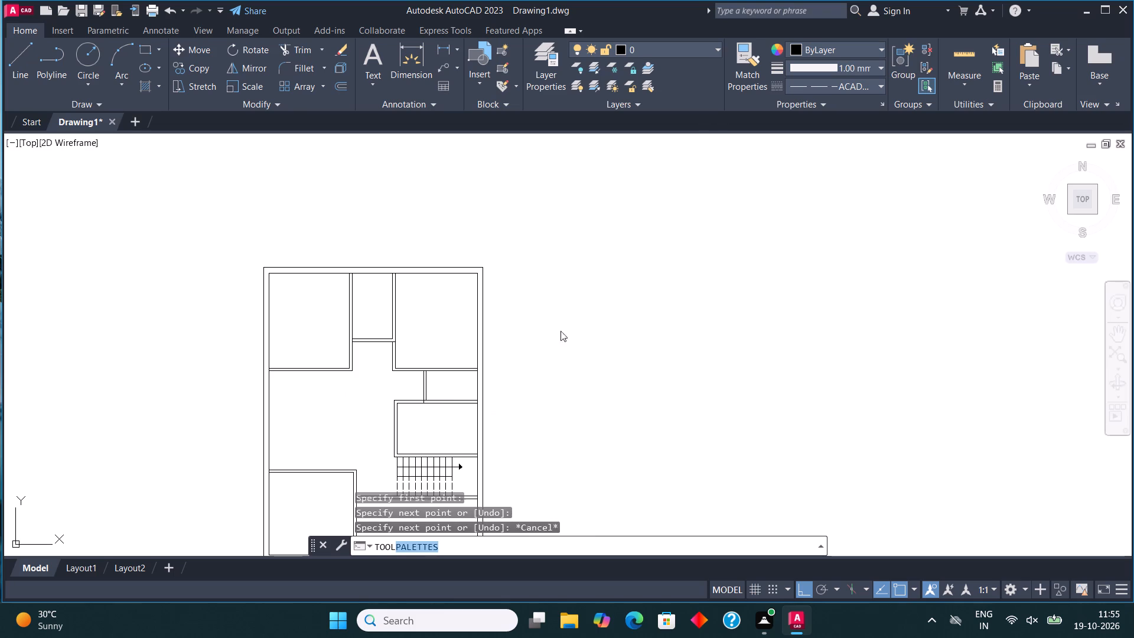
left_click(638, 126)
left_click(516, 208)
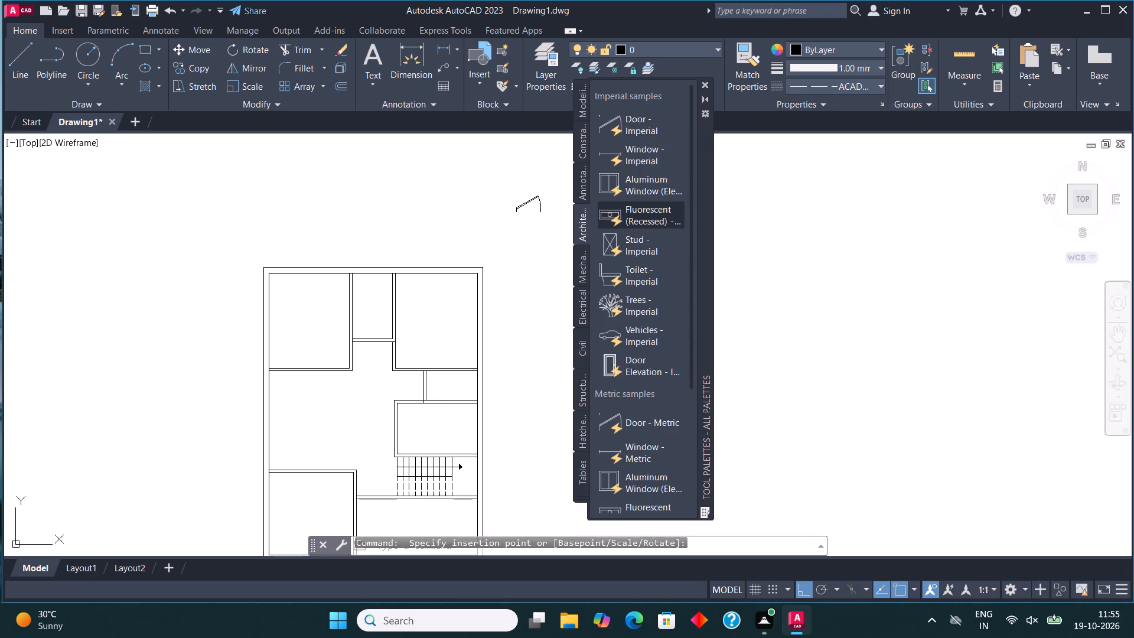
Place the Toilet - Imperial and Trees - Imperial blocks in the empty space east of the plan, and close the tool palettes.
left_click(644, 277)
left_click(752, 203)
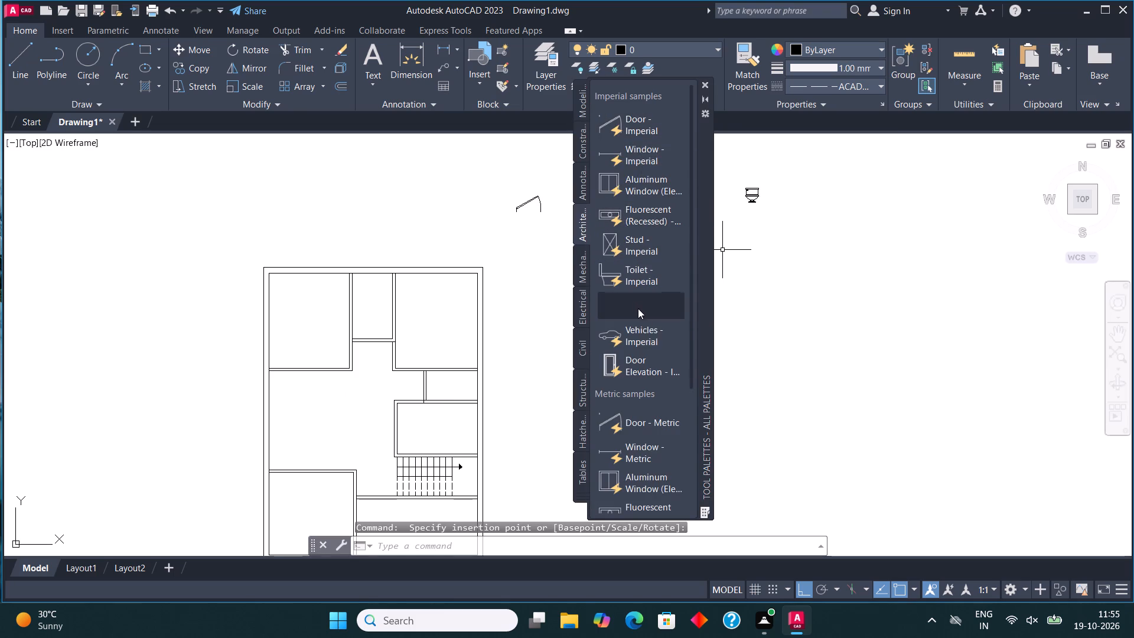
left_click(636, 306)
left_click(752, 337)
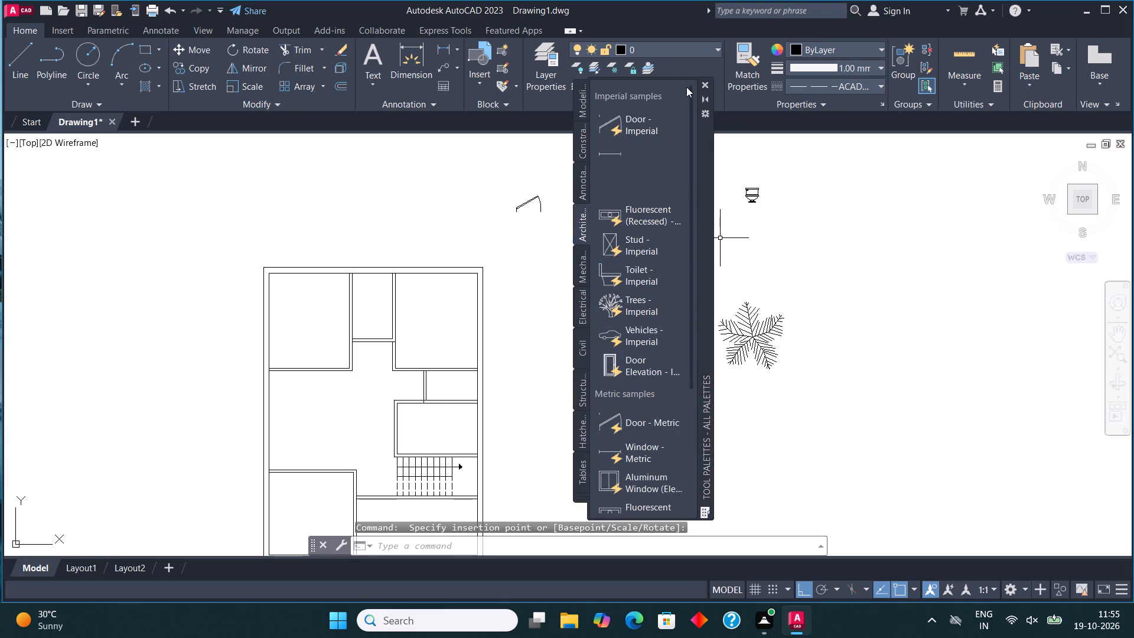
left_click(702, 82)
Scale the tree block down freehand to roughly a third of its size, from a base point on its west side.
left_click(731, 325)
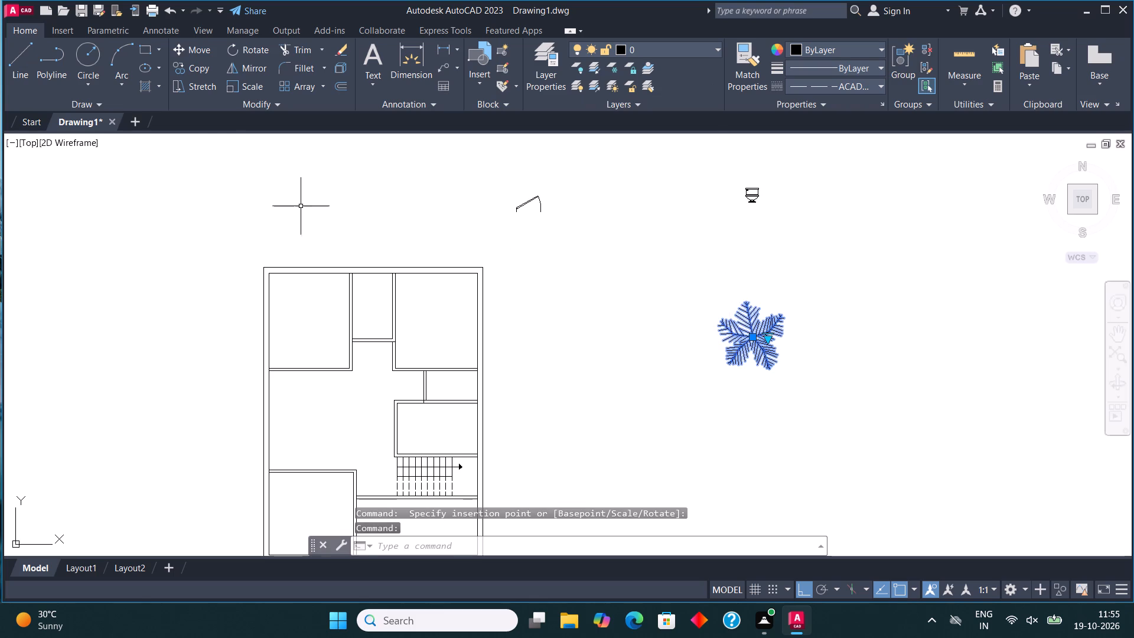
left_click(257, 88)
left_click(727, 343)
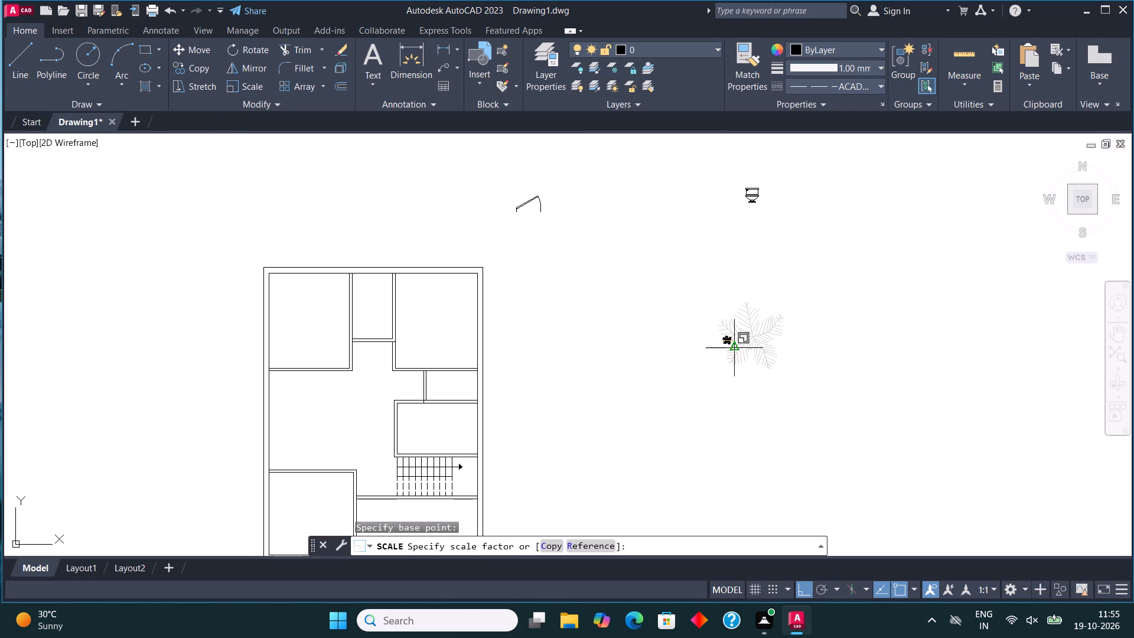
left_click(744, 371)
Switch the toilet block east of the plan from its front view to its plan view.
left_click(751, 198)
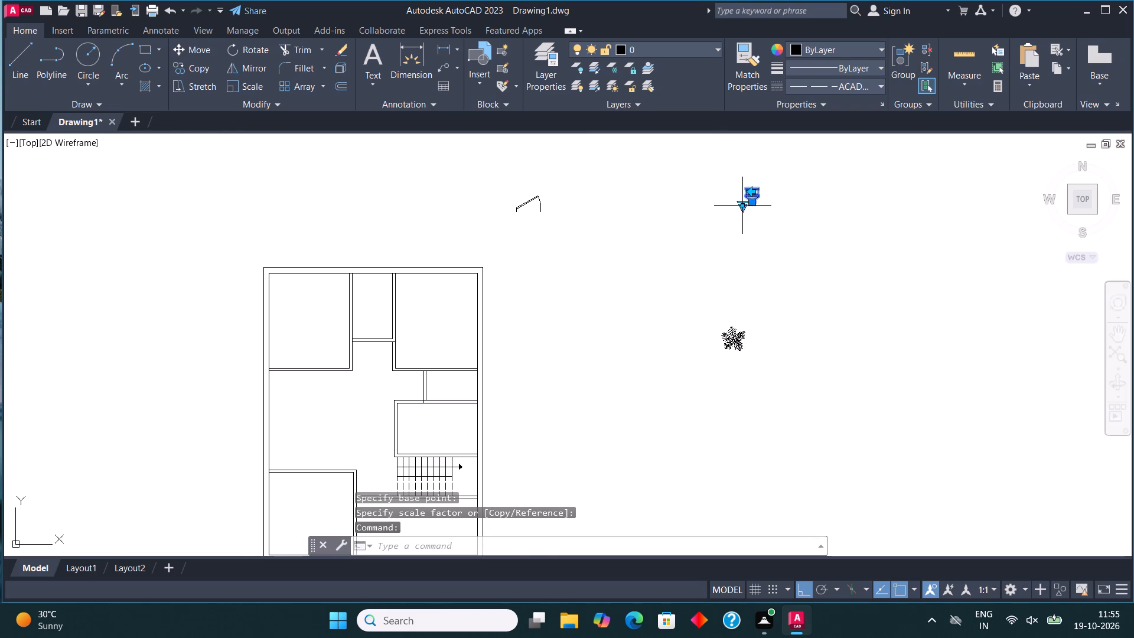
left_click(744, 210)
left_click(738, 207)
left_click(741, 204)
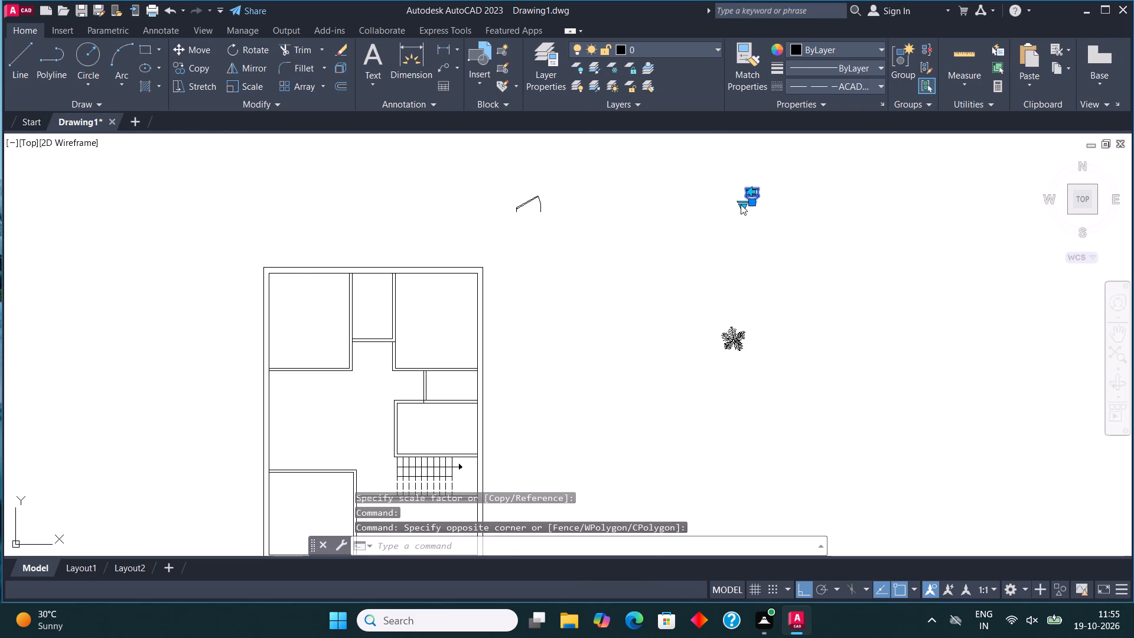
left_click(805, 228)
Set the door block northeast of the plan to the Open 90º state.
left_click(533, 196)
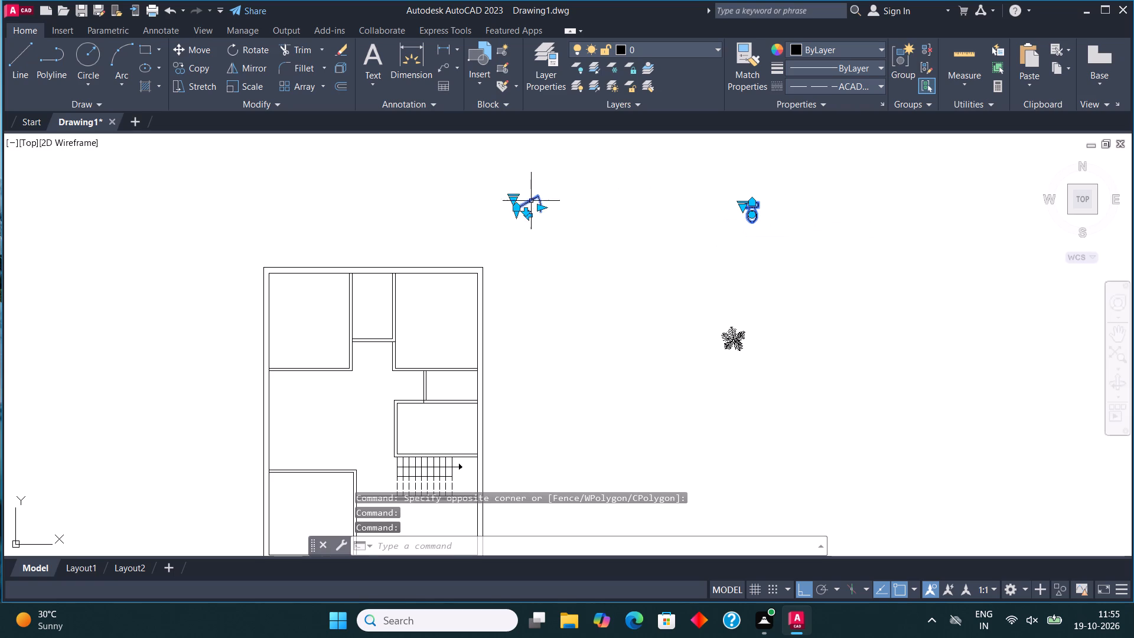
left_click(516, 201)
left_click(572, 259)
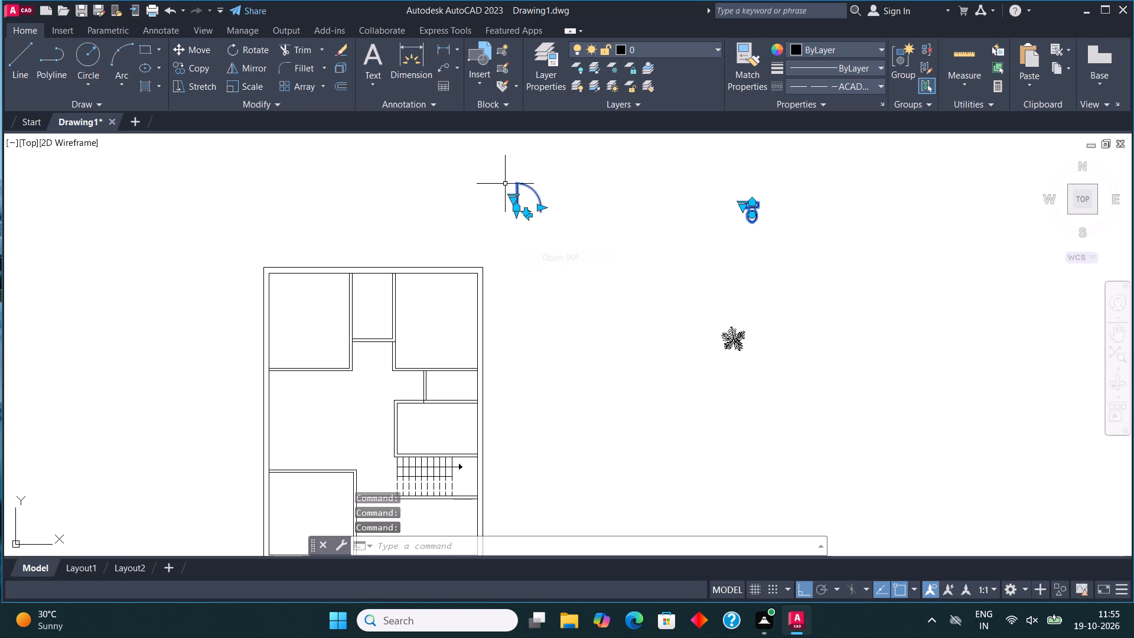
Mirror the selected door and toilet blocks across a vertical line just east of the door, keeping the originals.
scroll(501, 163, "up", 2)
left_click(249, 66)
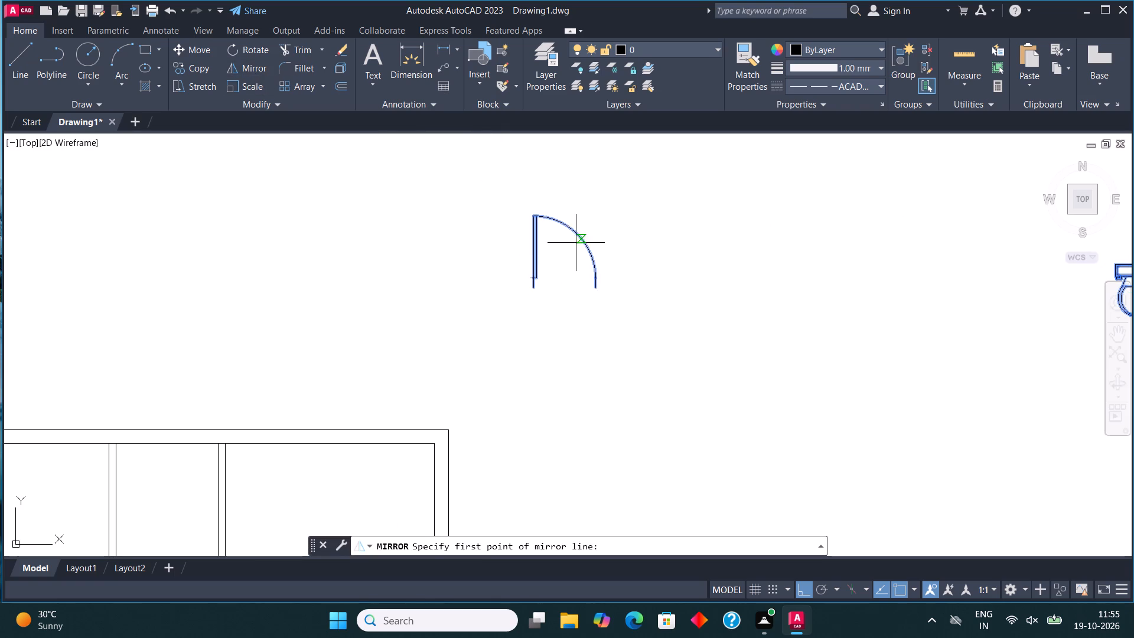
left_click(625, 269)
left_click(630, 320)
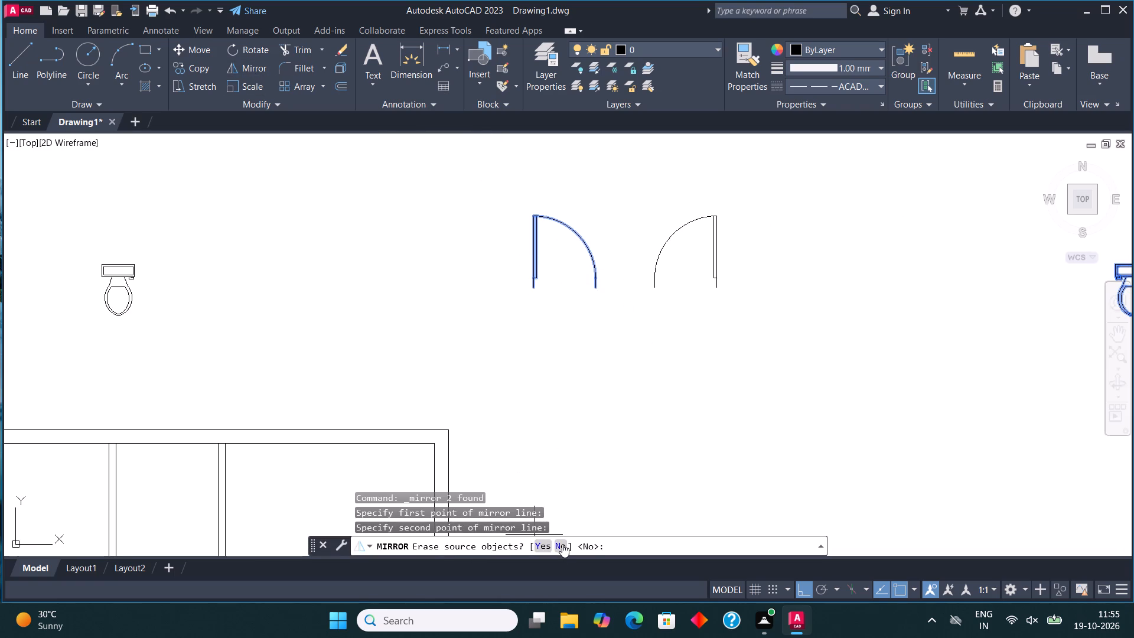
left_click(556, 543)
Delete the mirrored toilet copy located above the floor plan.
scroll(542, 403, "down", 2)
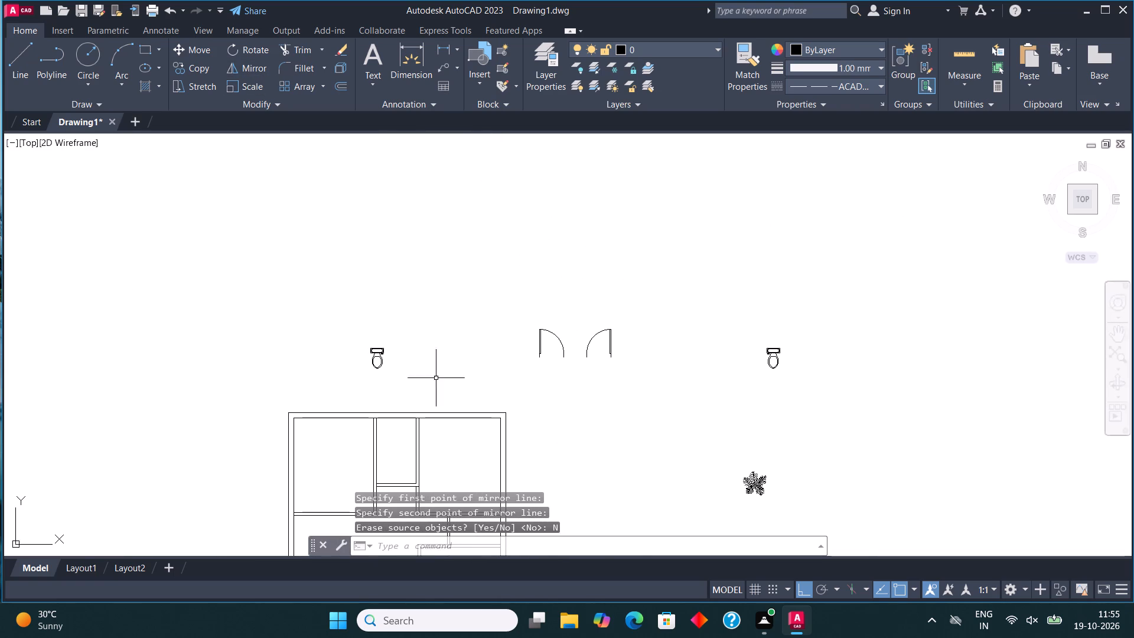
left_click_drag(434, 376, 426, 364)
left_click(318, 300)
key("Delete")
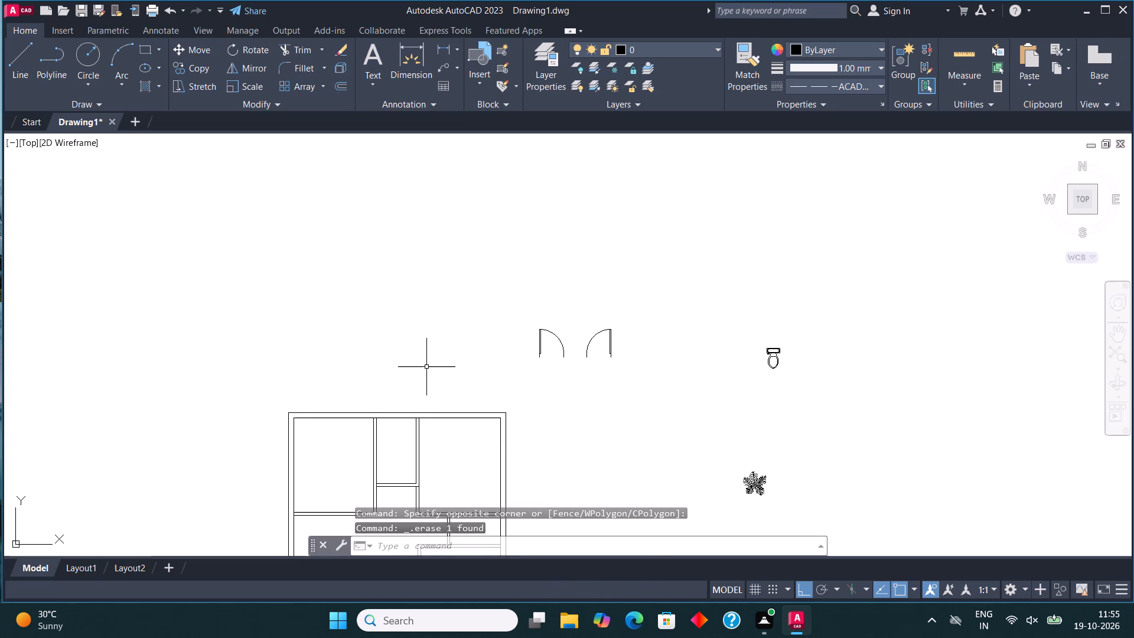
Mirror the two facing doors across a horizontal line just below them, keeping the originals.
scroll(443, 340, "down", 6)
scroll(426, 338, "up", 5)
scroll(707, 379, "up", 2)
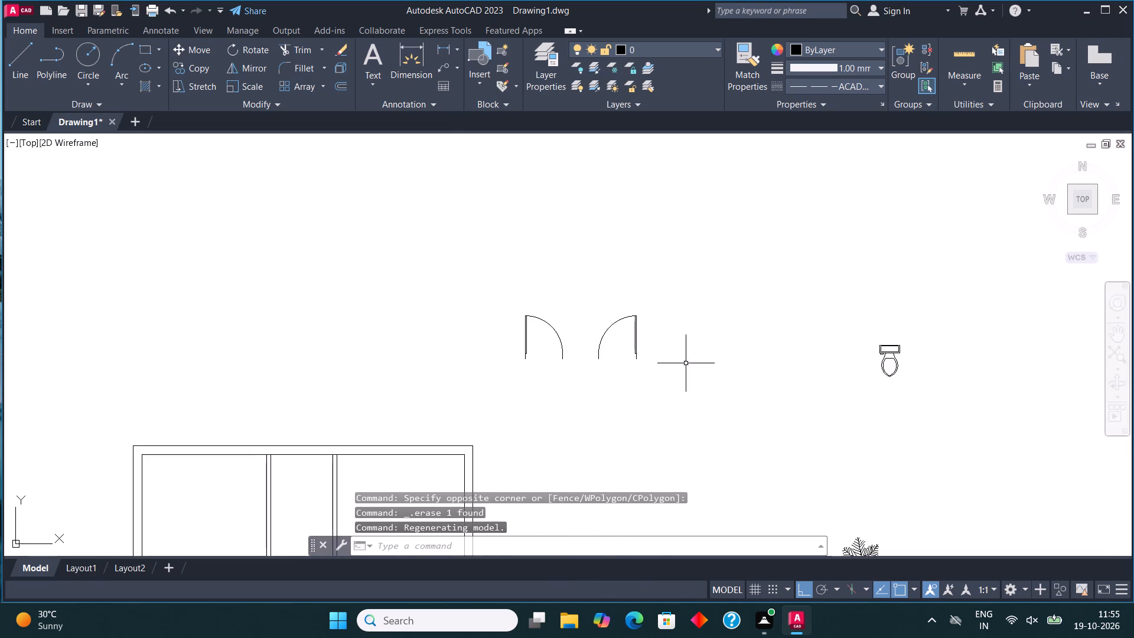
middle_click_drag(677, 359, 639, 347)
scroll(639, 347, "up", 1)
left_click(519, 346)
left_click(367, 309)
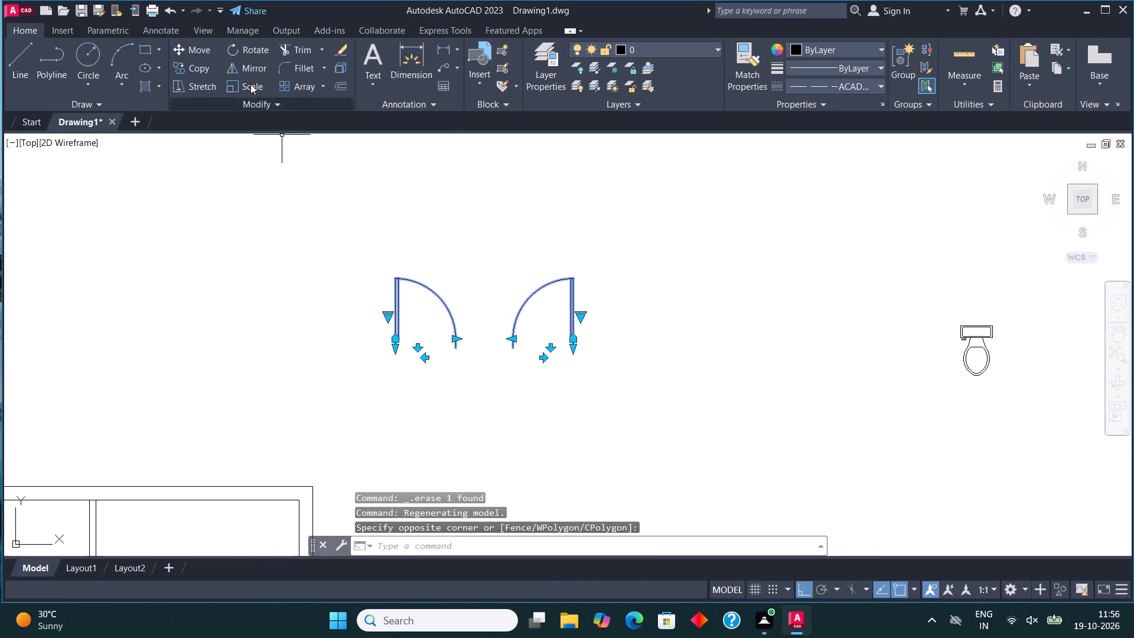
left_click(255, 69)
scroll(572, 390, "down", 1)
left_click(522, 385)
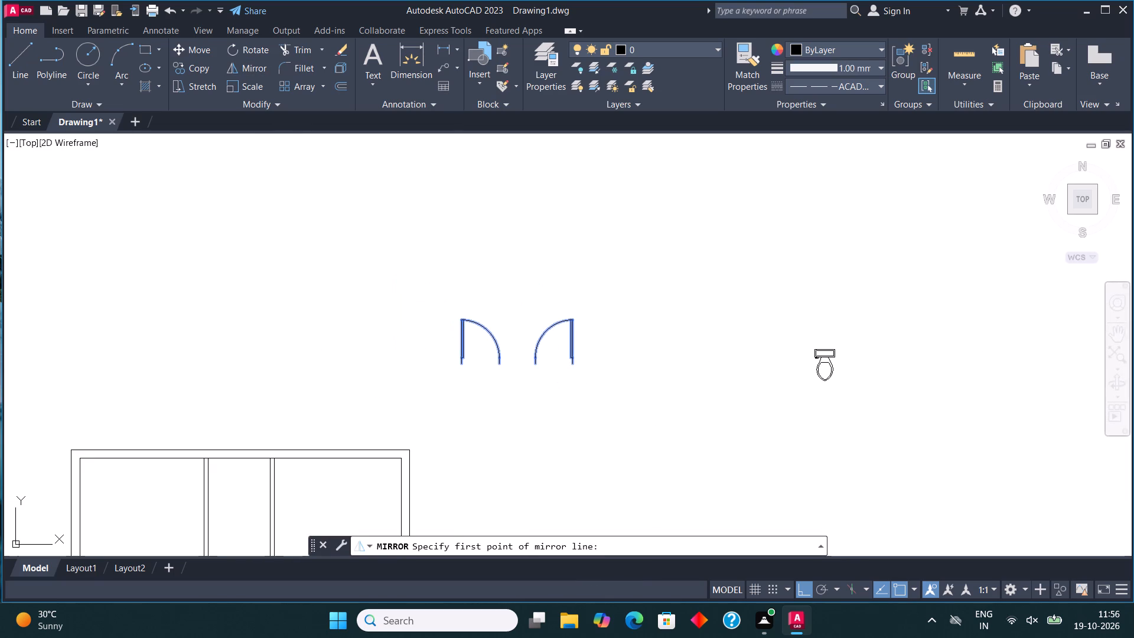
left_click(421, 393)
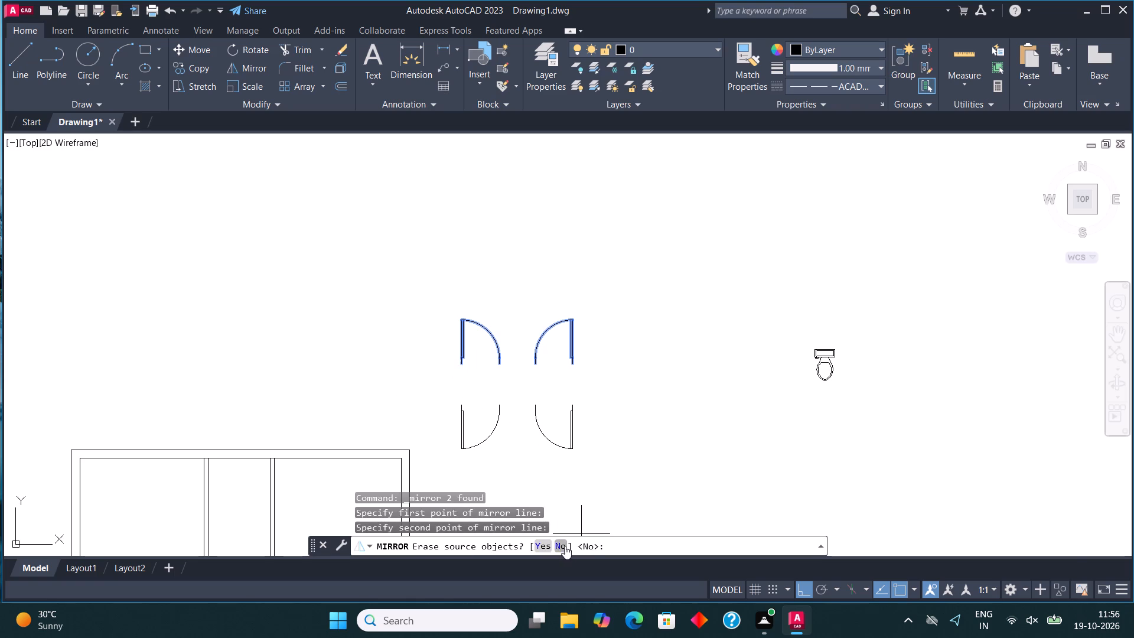
left_click(560, 542)
Copy the northwest door of the four-door group straight up by about 10'.
left_click(479, 368)
left_click(341, 281)
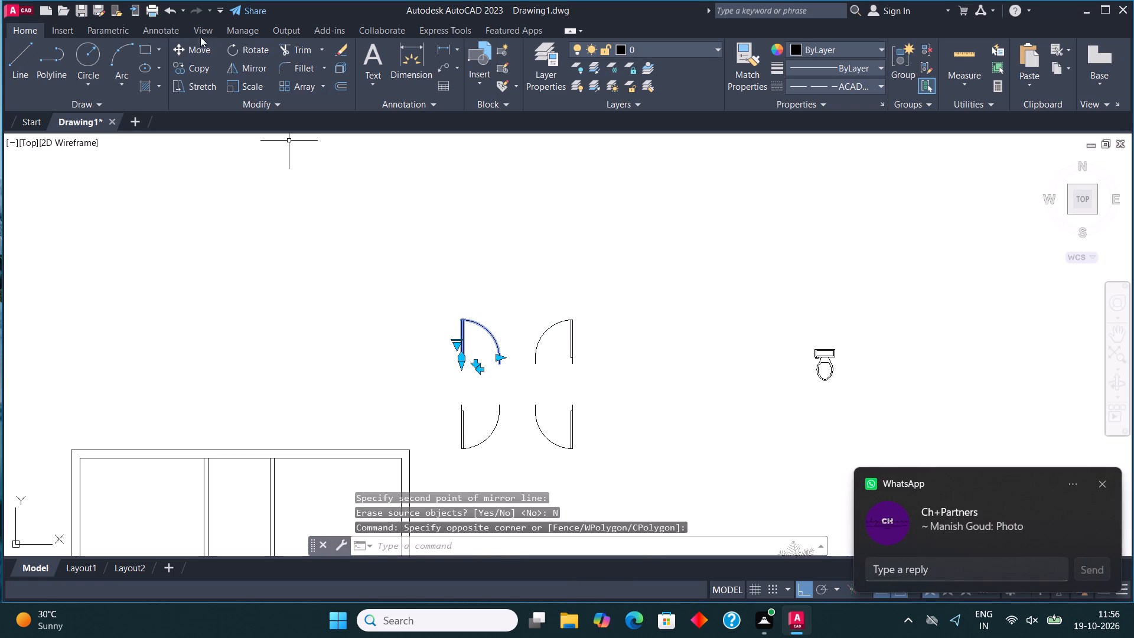
left_click(207, 69)
left_click(475, 343)
scroll(478, 388, "down", 1)
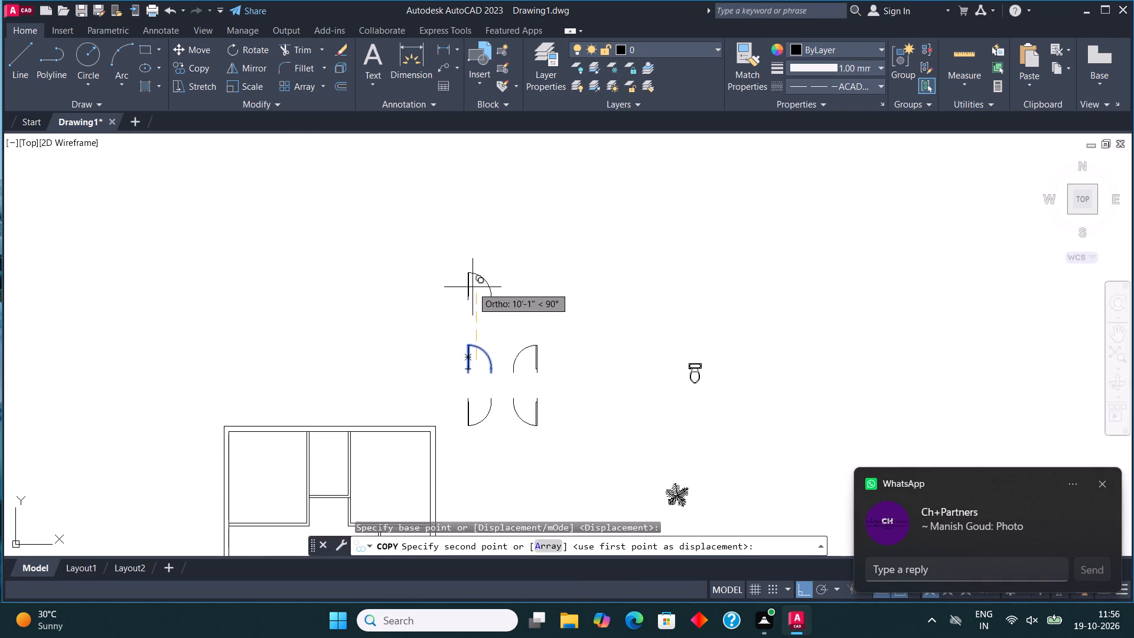
scroll(472, 287, "up", 2)
left_click(472, 288)
key("Escape")
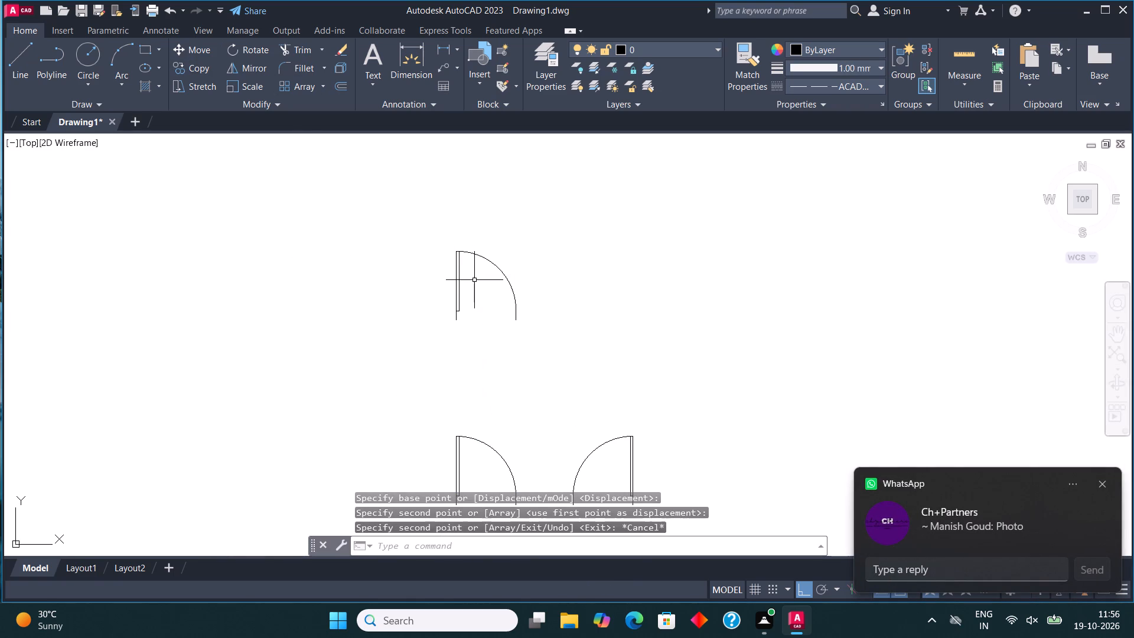
Rotate the copied door above the group by 90° counter-clockwise.
left_click(474, 280)
left_click(415, 263)
left_click(247, 43)
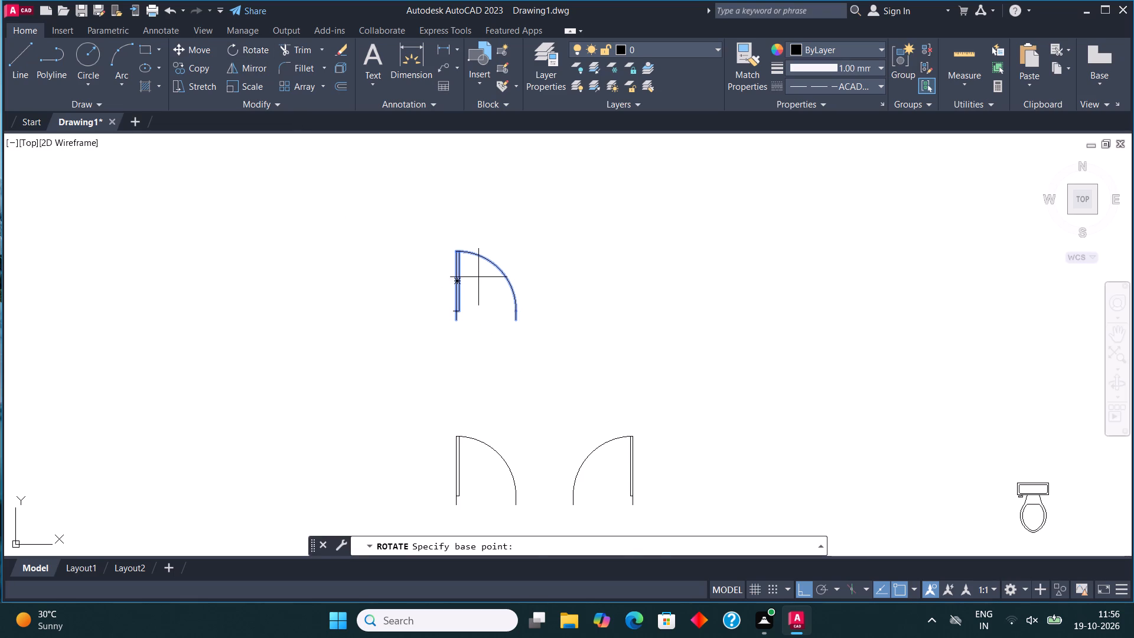
left_click(480, 283)
left_click(475, 215)
Mirror the rotated door across a horizontal line just above it, keeping the original.
left_click(481, 263)
left_click(454, 229)
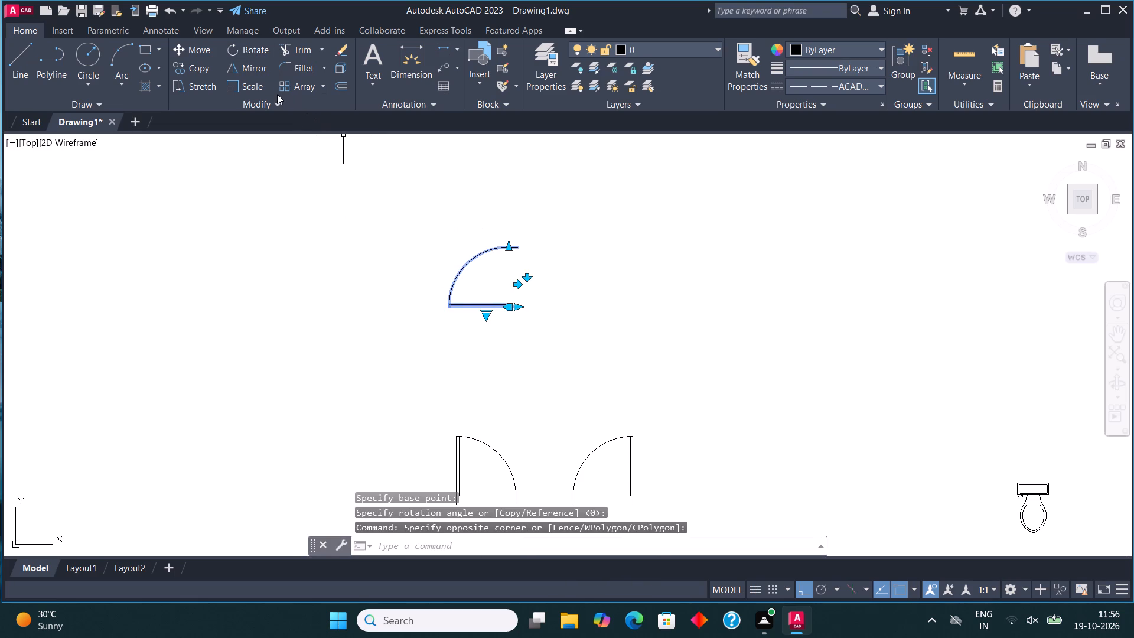
left_click(251, 63)
scroll(471, 389, "down", 2)
scroll(480, 292, "up", 2)
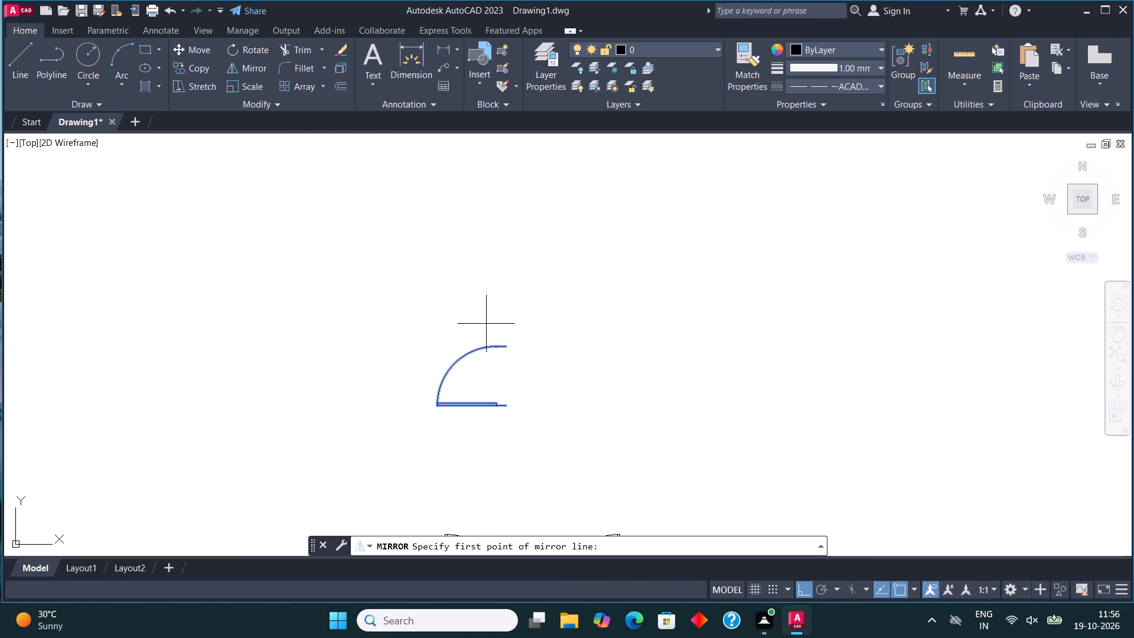
left_click(485, 324)
left_click(419, 276)
left_click(568, 542)
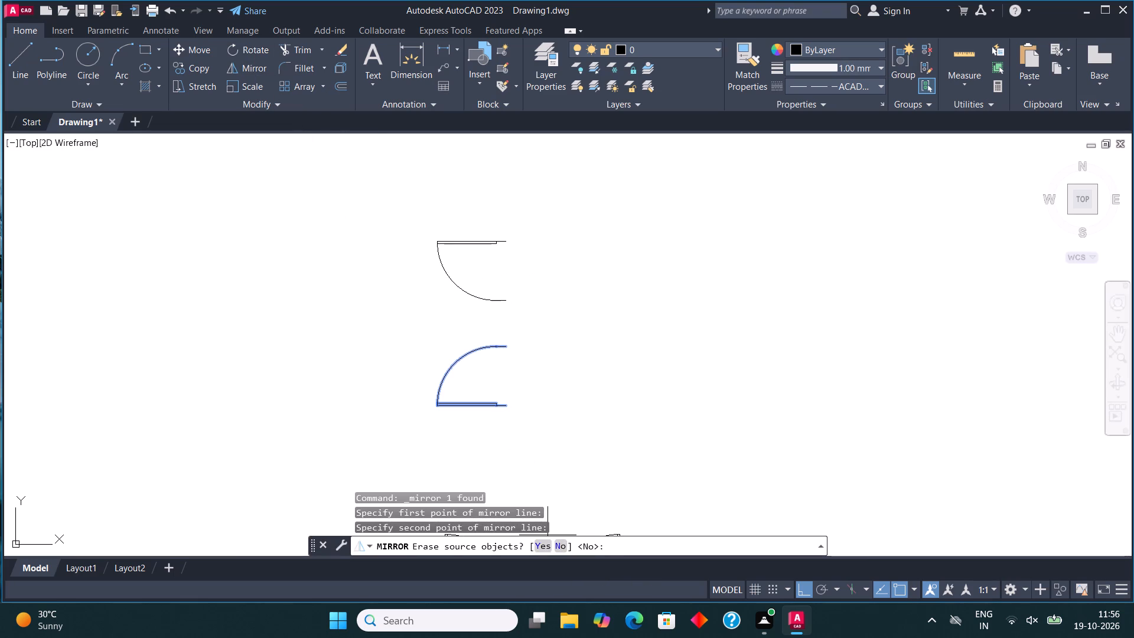
left_click(558, 542)
Mirror both rotated doors across a vertical line just east of them, keeping the originals.
left_click_drag(476, 419, 474, 405)
left_click(435, 232)
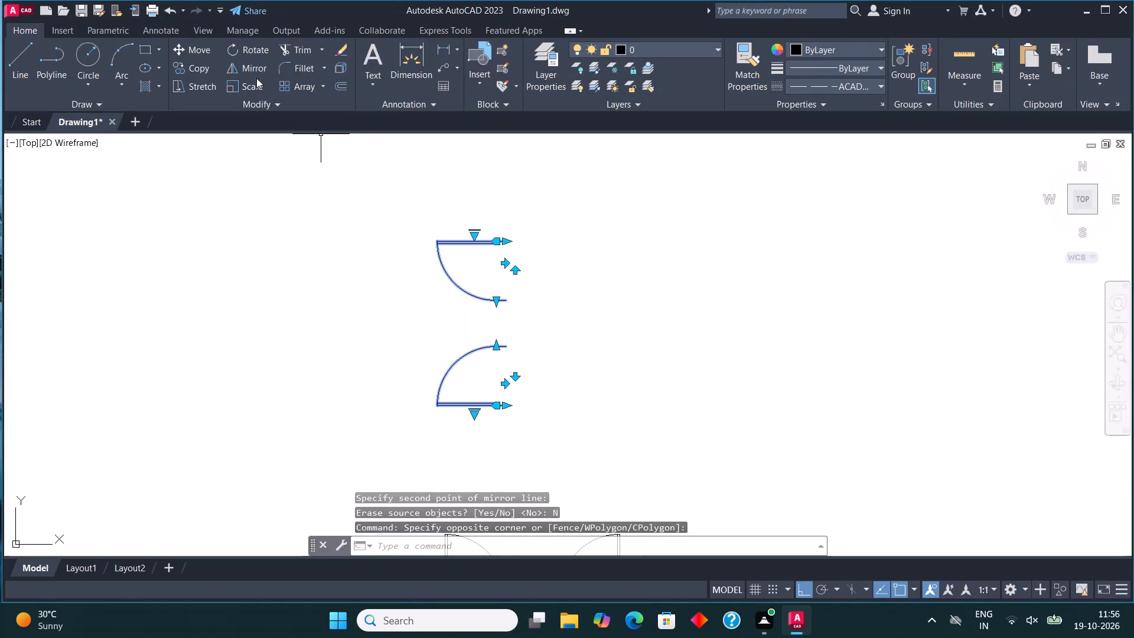
left_click(255, 71)
left_click(539, 321)
left_click(554, 420)
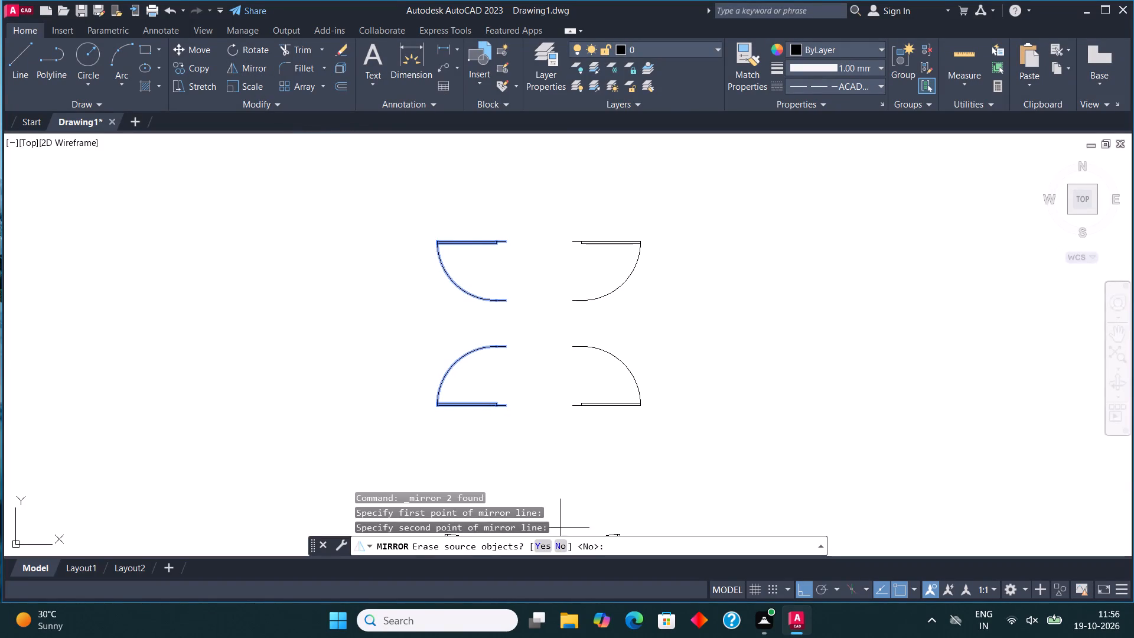
left_click(558, 545)
With Ortho off, copy the northeast door of the lower group onto the northwest room's south wall, near its southeast corner.
scroll(614, 335, "down", 4)
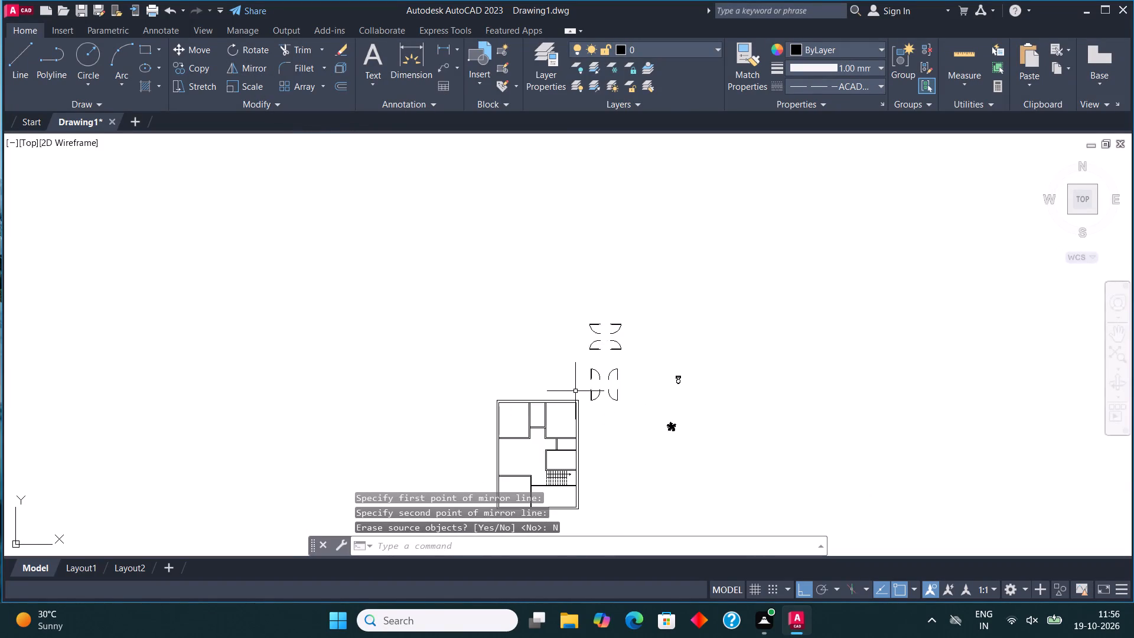
scroll(575, 392, "up", 1)
middle_click_drag(618, 408, 617, 370)
scroll(631, 321, "up", 3)
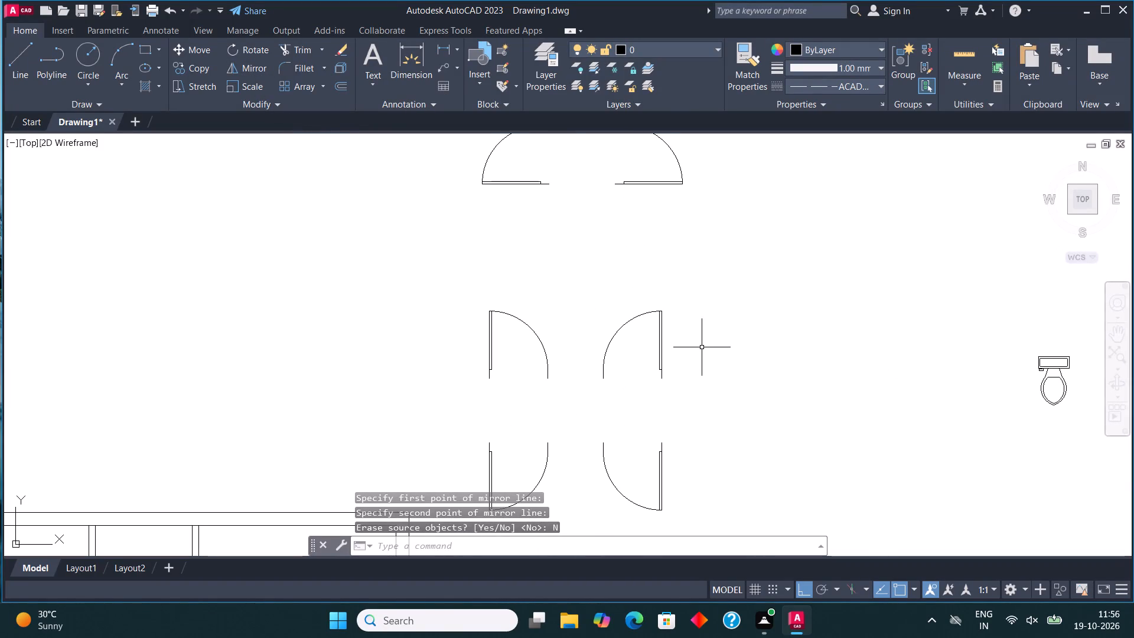
left_click(702, 347)
left_click(624, 344)
left_click(185, 69)
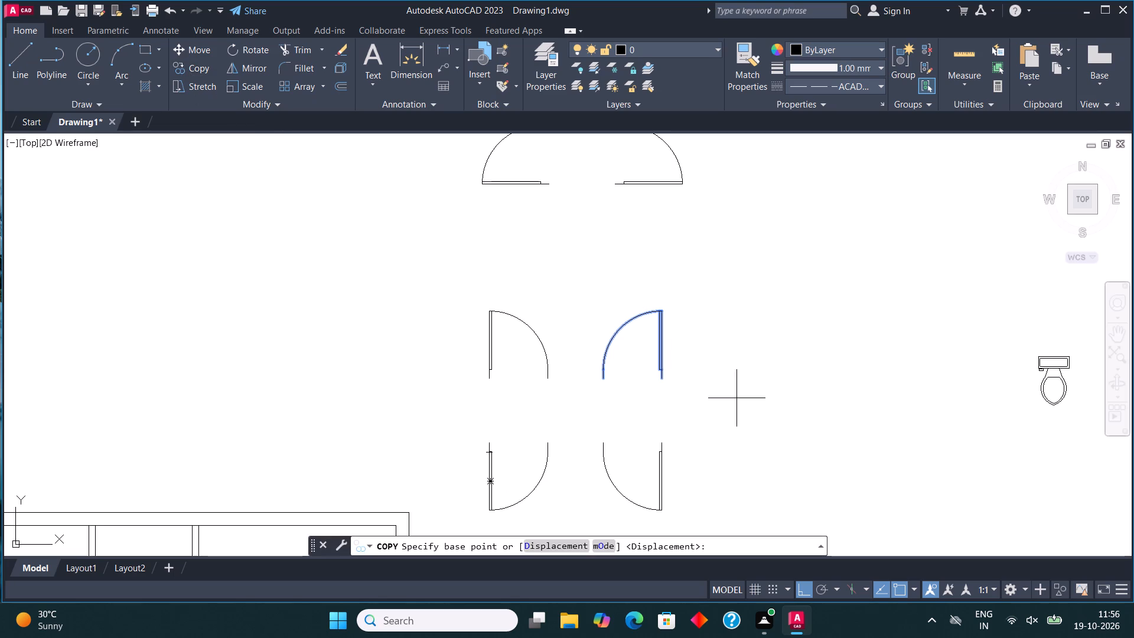
left_click(658, 379)
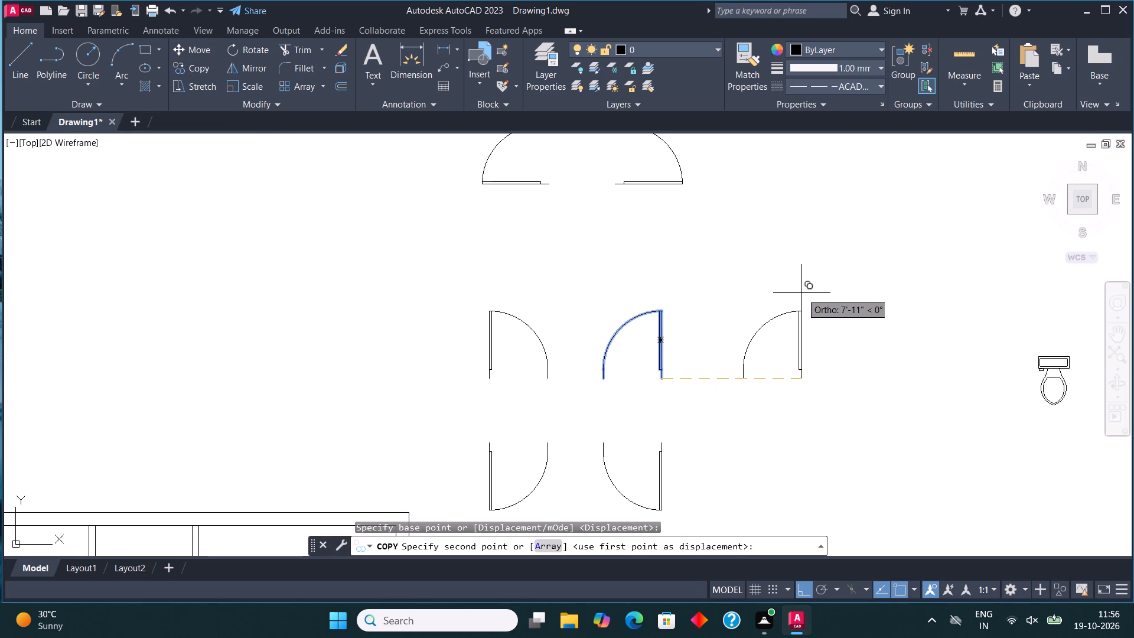
key("F8")
scroll(819, 304, "down", 3)
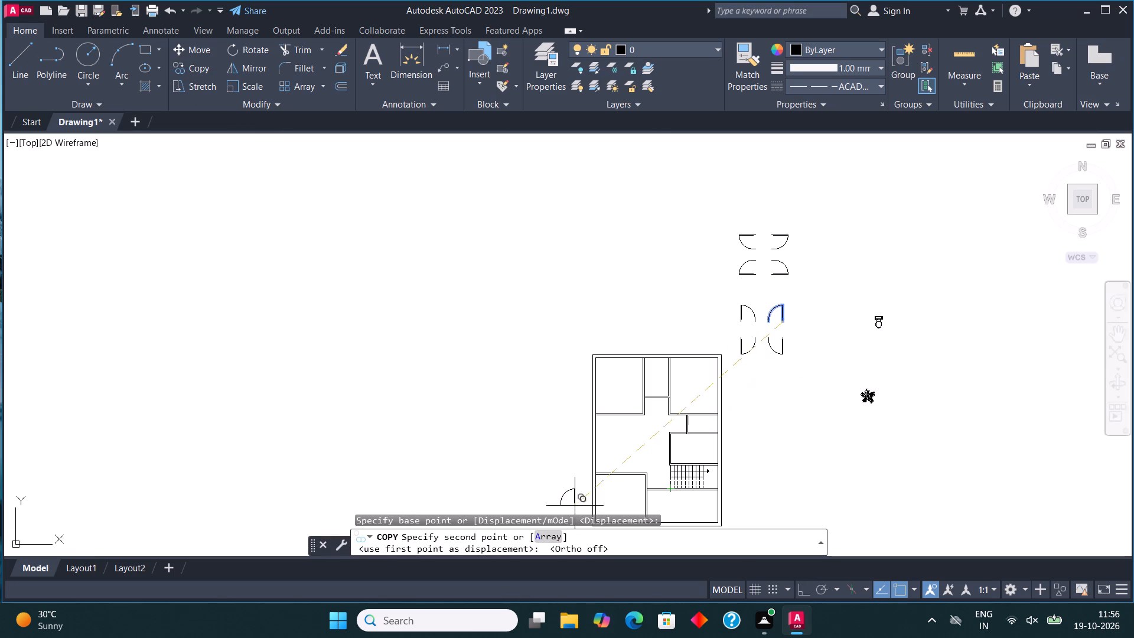
scroll(637, 429, "up", 6)
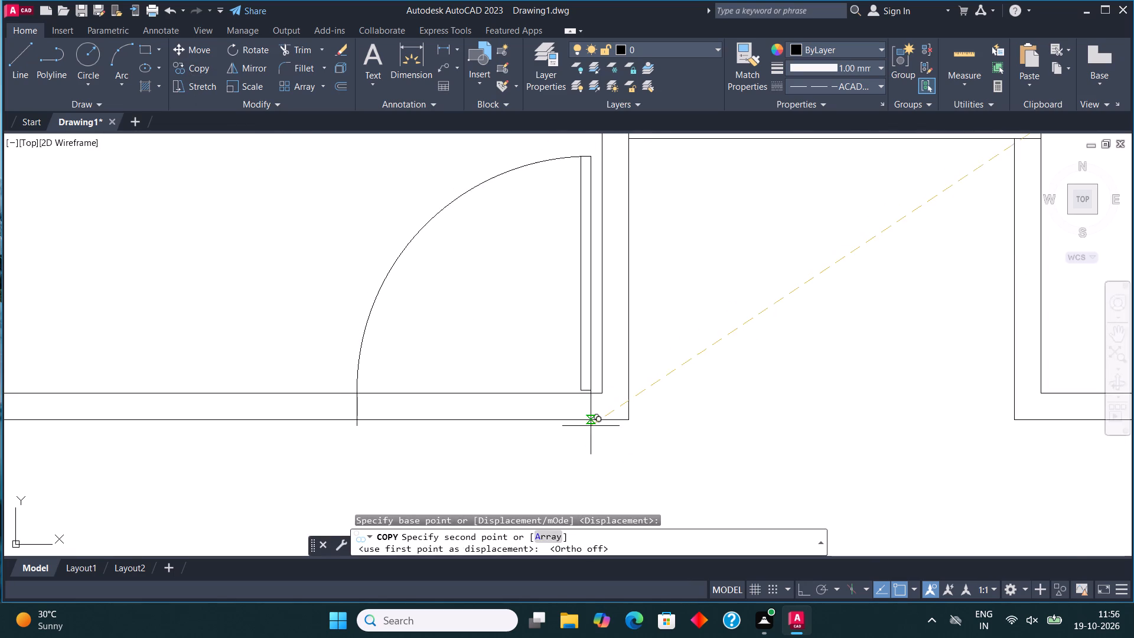
left_click(585, 421)
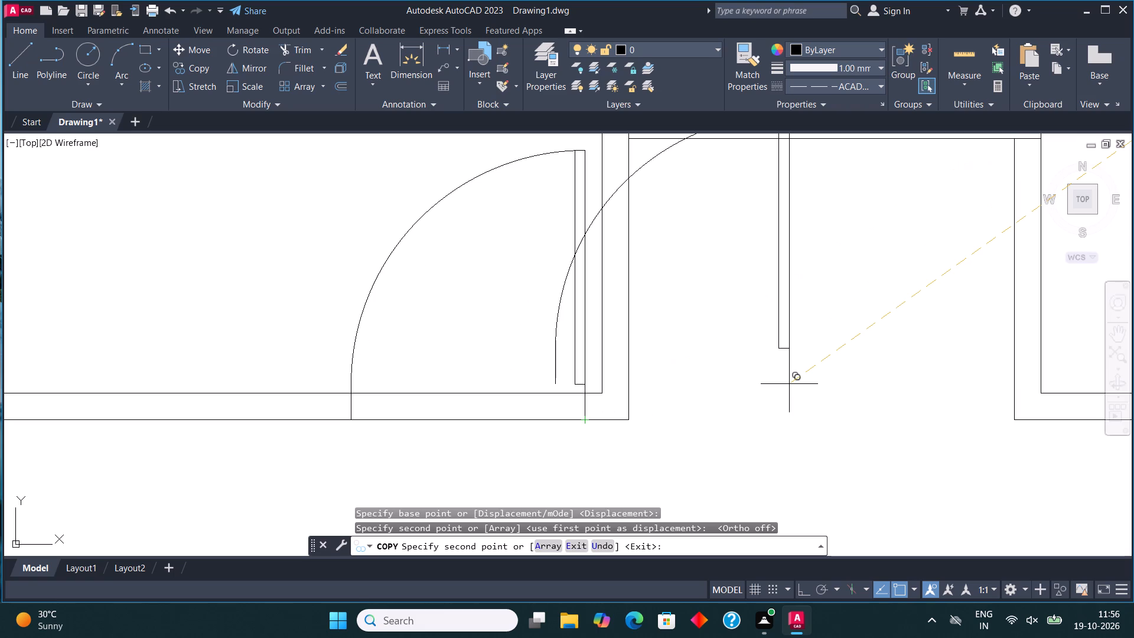
key("Escape")
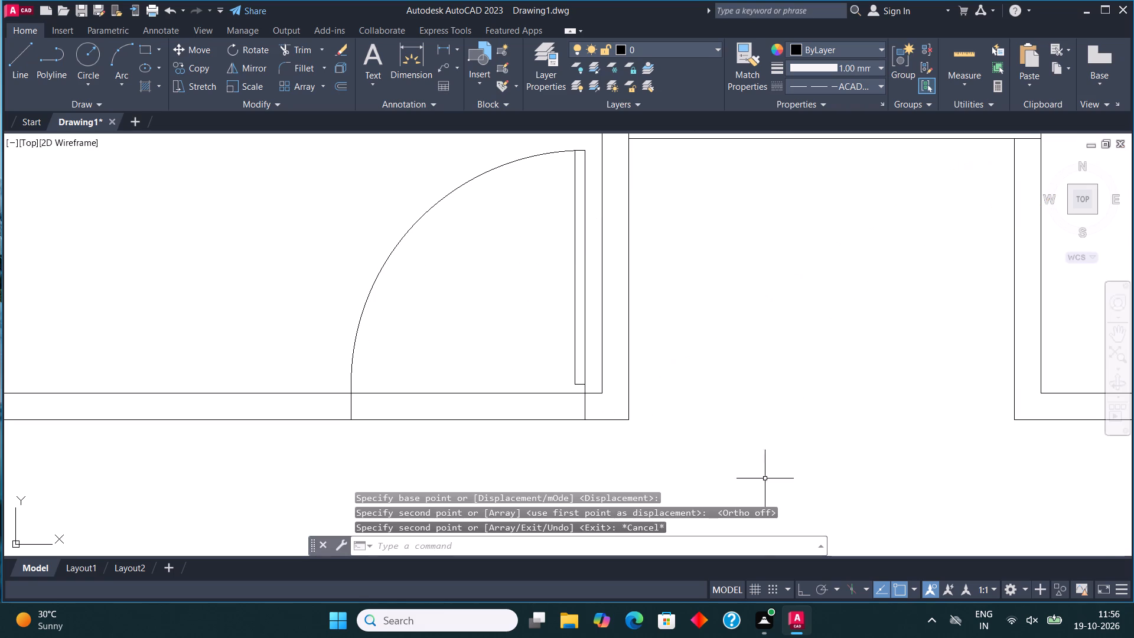
Copy the northwest door of the lower group onto the south wall of the small north-middle room, near its southwest corner.
scroll(759, 530, "down", 5)
middle_click_drag(885, 364, 653, 377)
scroll(715, 336, "up", 2)
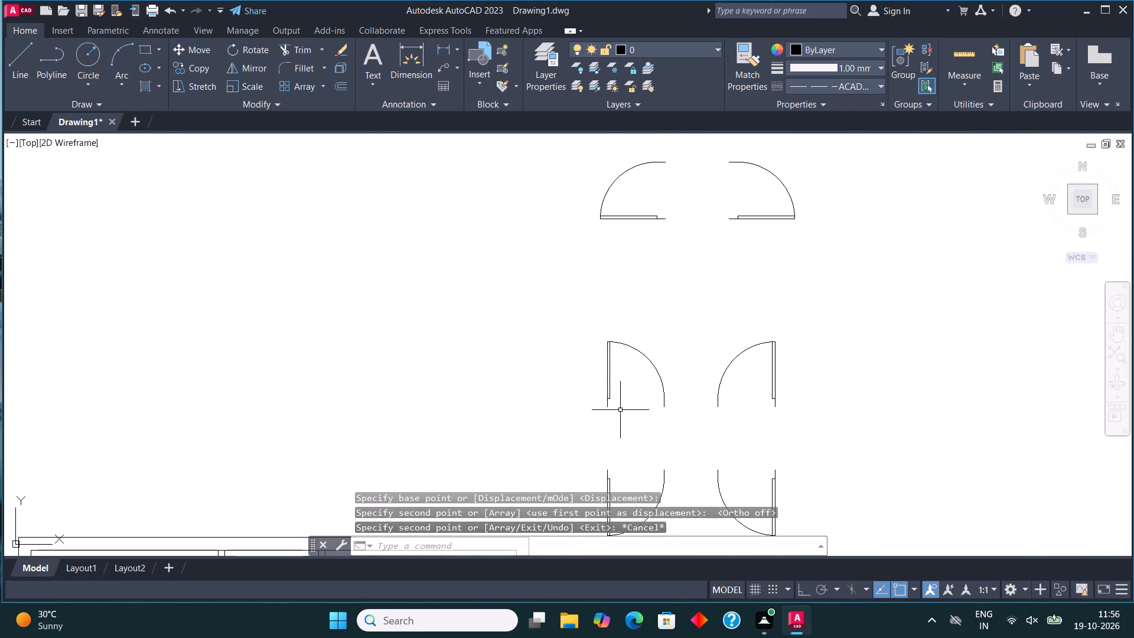
left_click(620, 410)
left_click(556, 357)
left_click(203, 65)
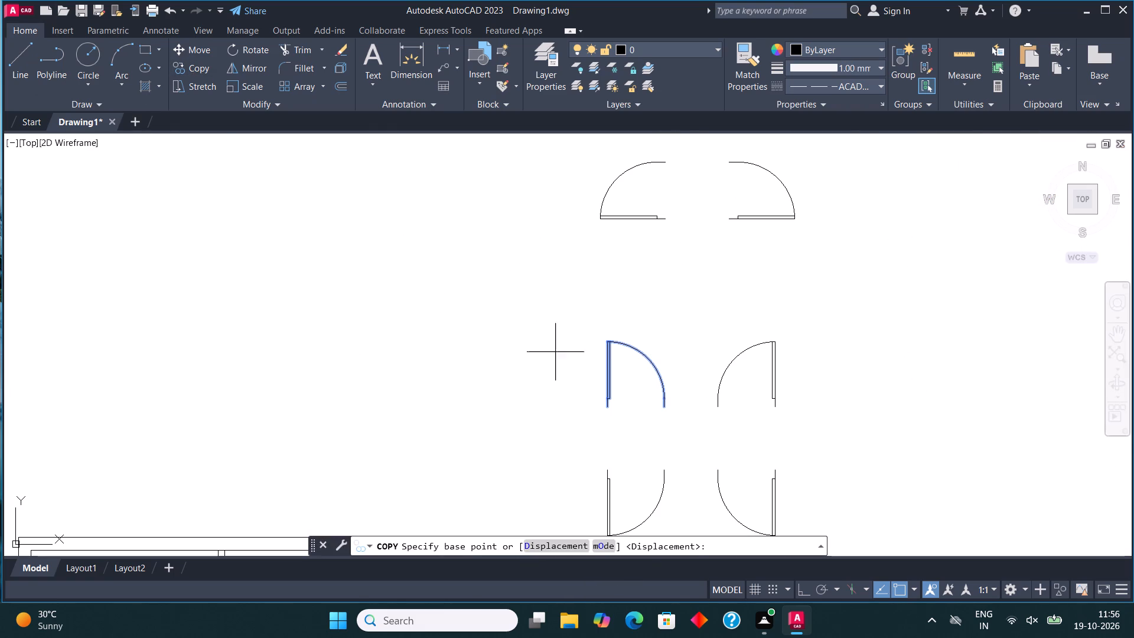
left_click(605, 408)
scroll(663, 326, "down", 2)
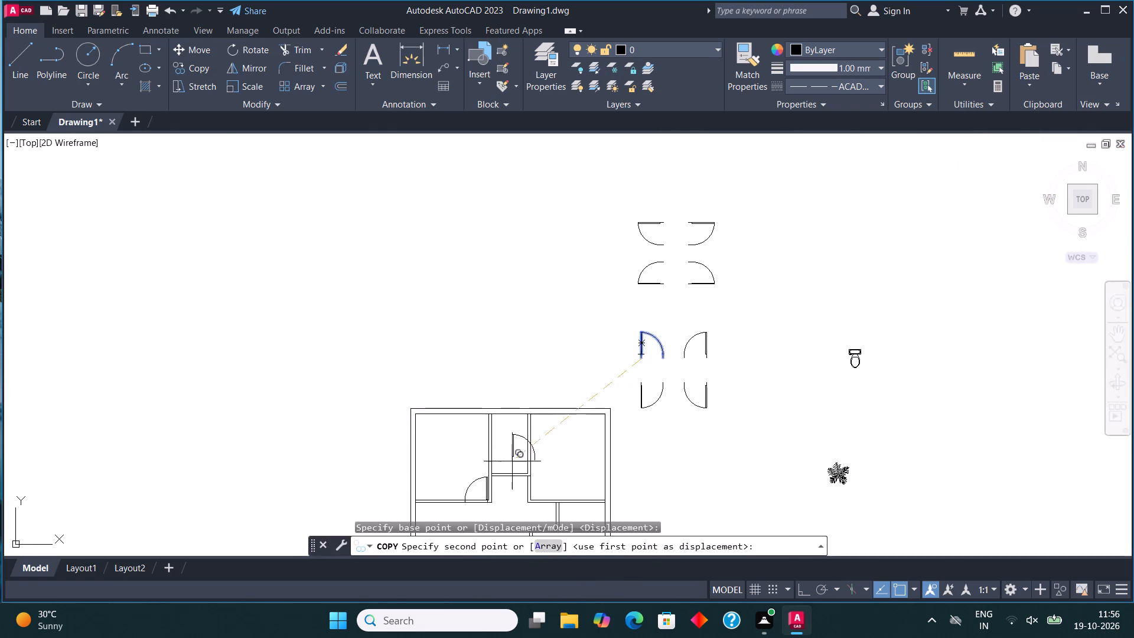
scroll(493, 480, "up", 5)
left_click(462, 441)
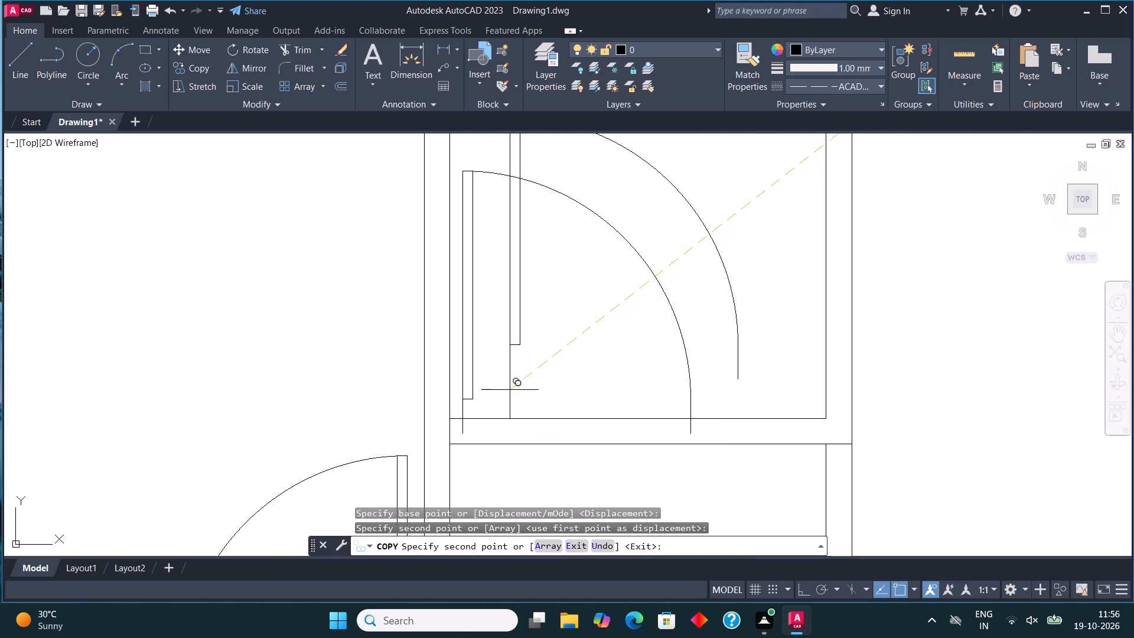
Place another copy of the door on the southeast room's north wall, near its northwest corner, and finish copying.
scroll(520, 402, "down", 5)
middle_click_drag(542, 431, 542, 308)
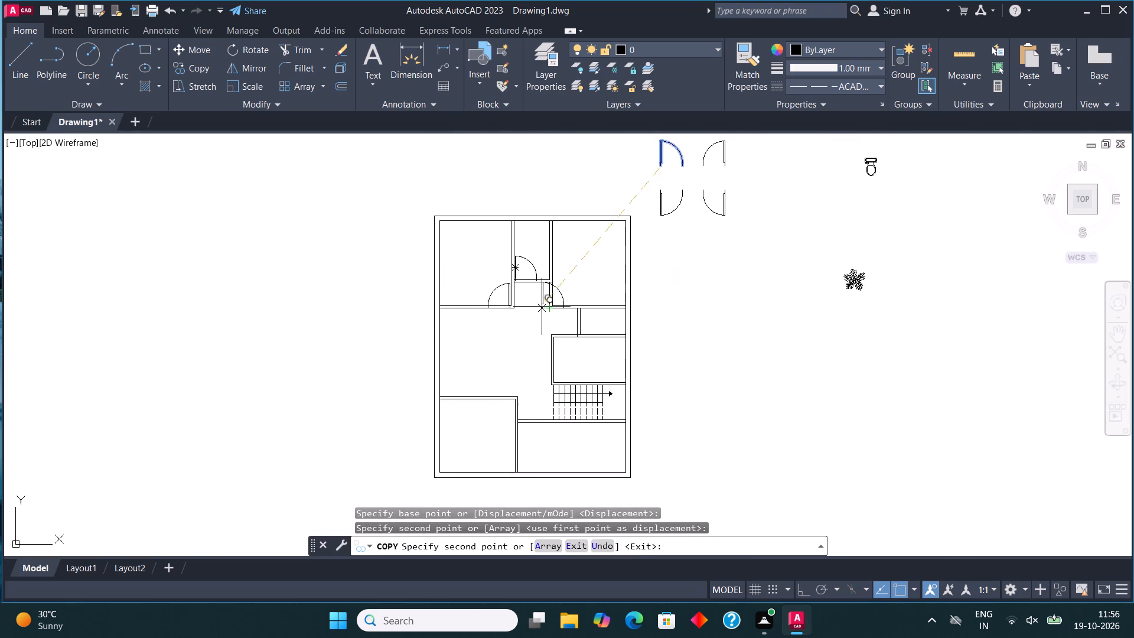
scroll(517, 415, "up", 4)
left_click(521, 466)
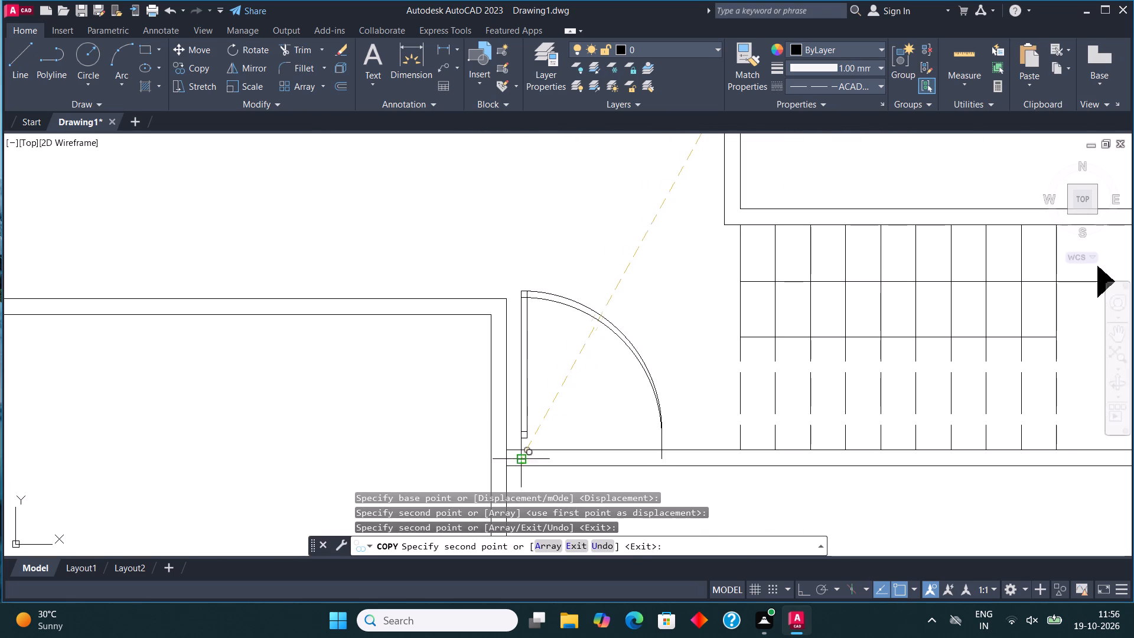
key("Escape")
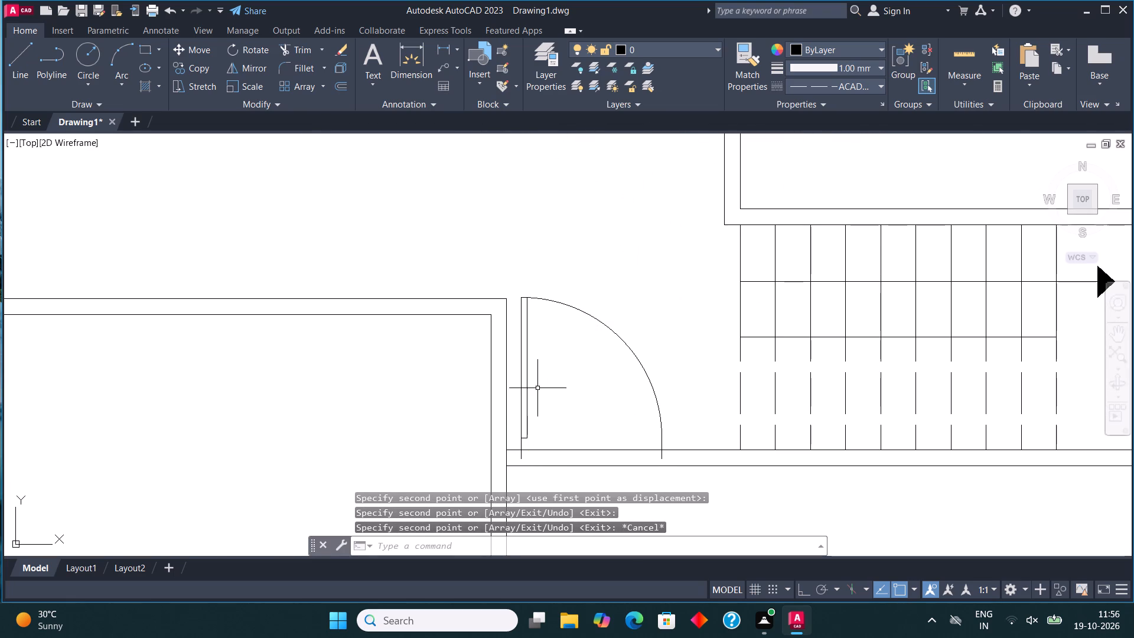
Scale the small north-middle room's door down to a little over half its size, using its hinge end as base point.
scroll(542, 390, "down", 4)
scroll(548, 261, "up", 4)
left_click_drag(542, 226, 534, 210)
left_click(535, 141)
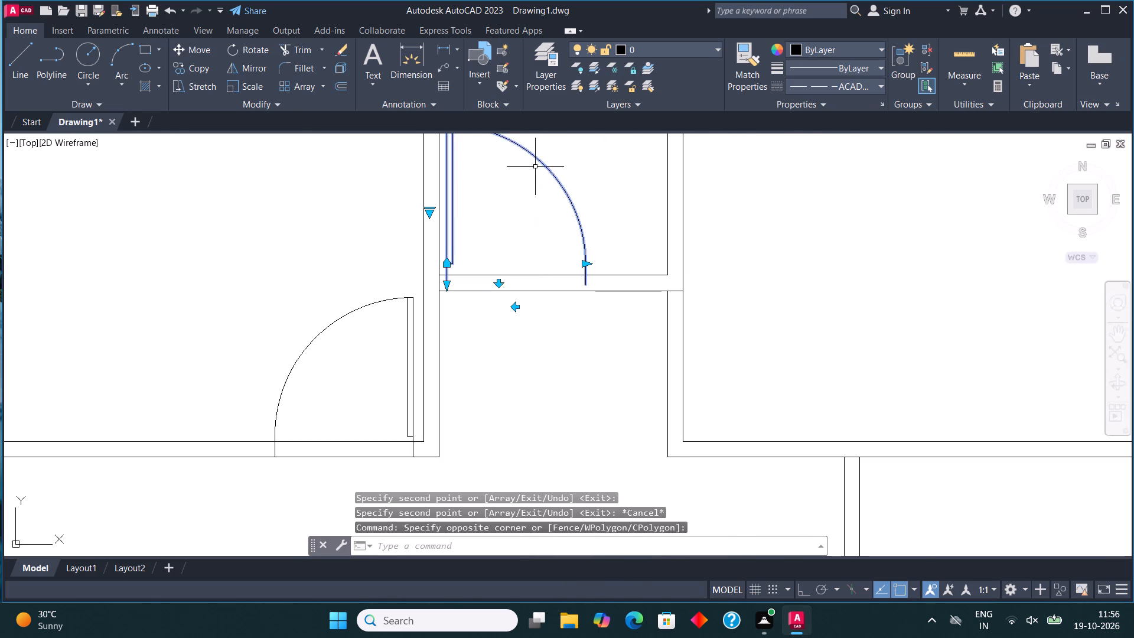
middle_click_drag(533, 202, 533, 267)
left_click(246, 82)
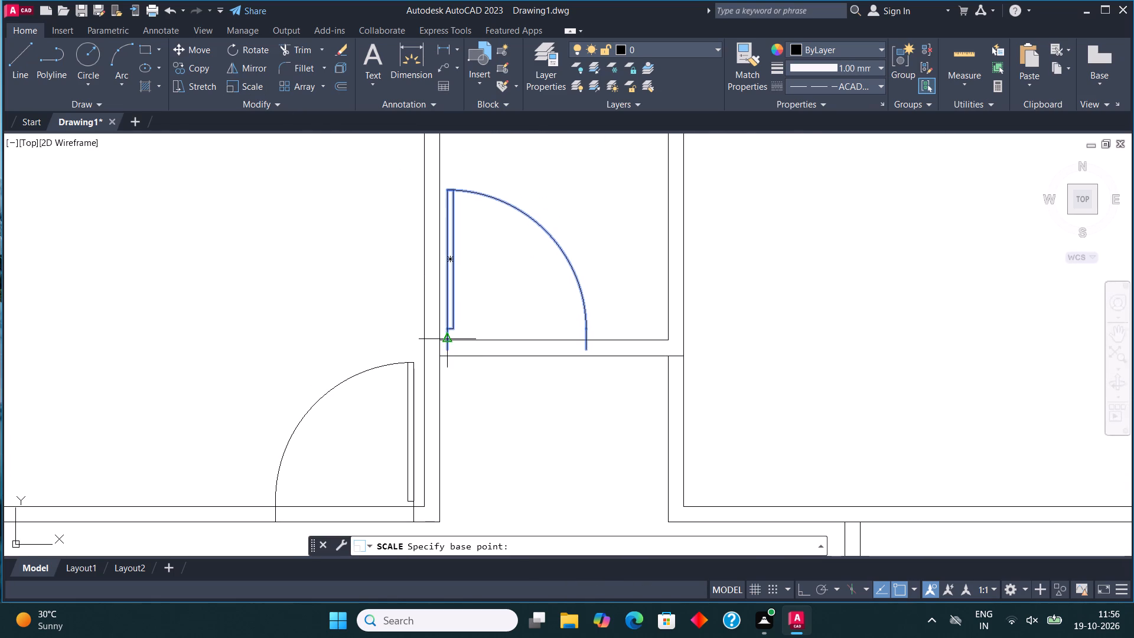
left_click(448, 348)
left_click(461, 305)
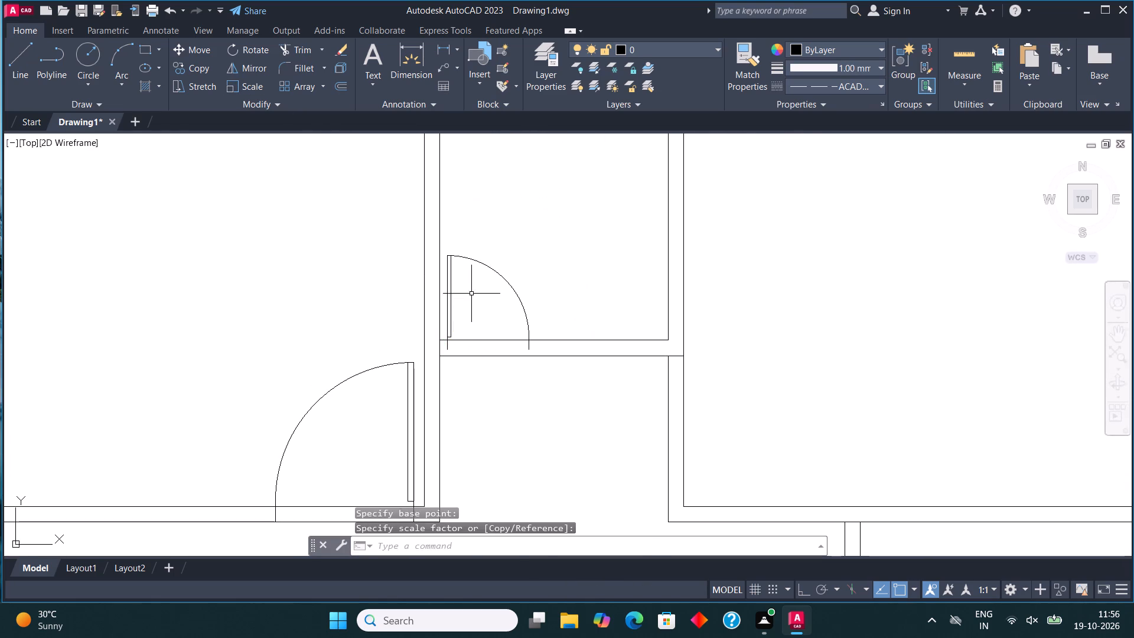
Move the reduced door north so its jamb ends sit on the north face of the room's south wall.
left_click_drag(471, 290, 466, 274)
left_click(454, 223)
left_click(194, 51)
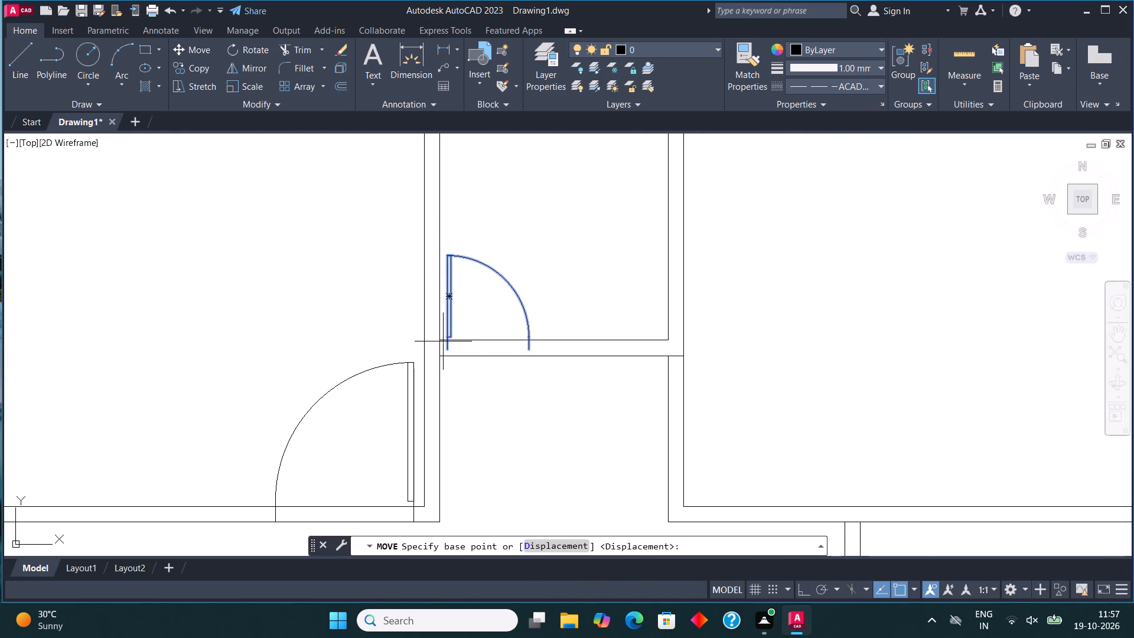
scroll(445, 344, "up", 2)
left_click(448, 359)
left_click(446, 332)
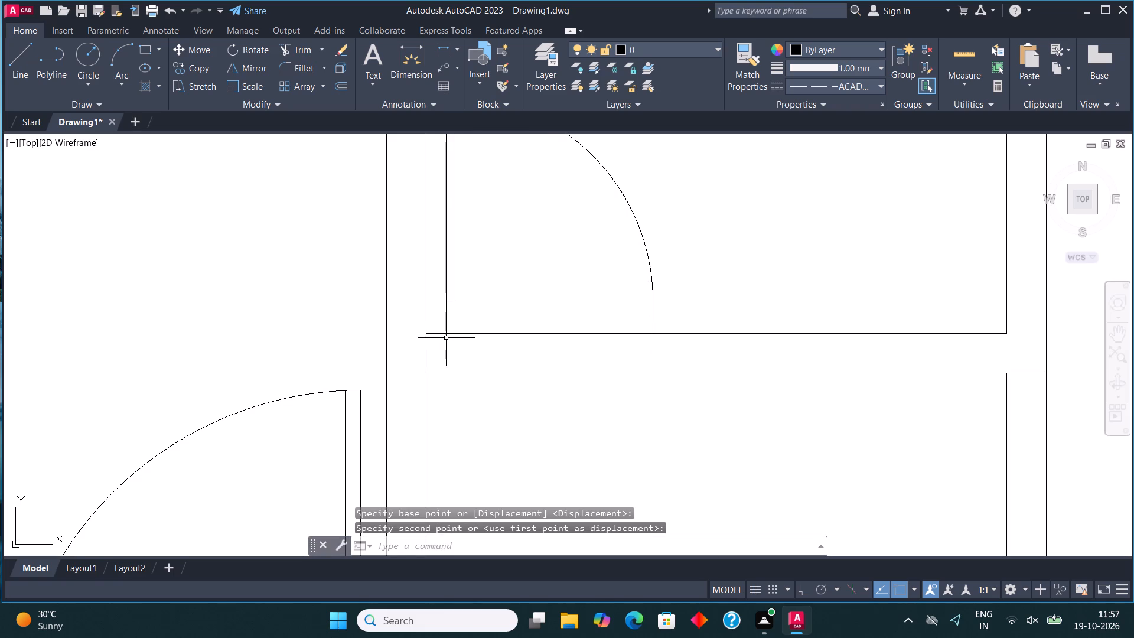
Copy the northwest door of the lower group onto the northeast room's south wall, near its southwest corner.
scroll(449, 347, "down", 7)
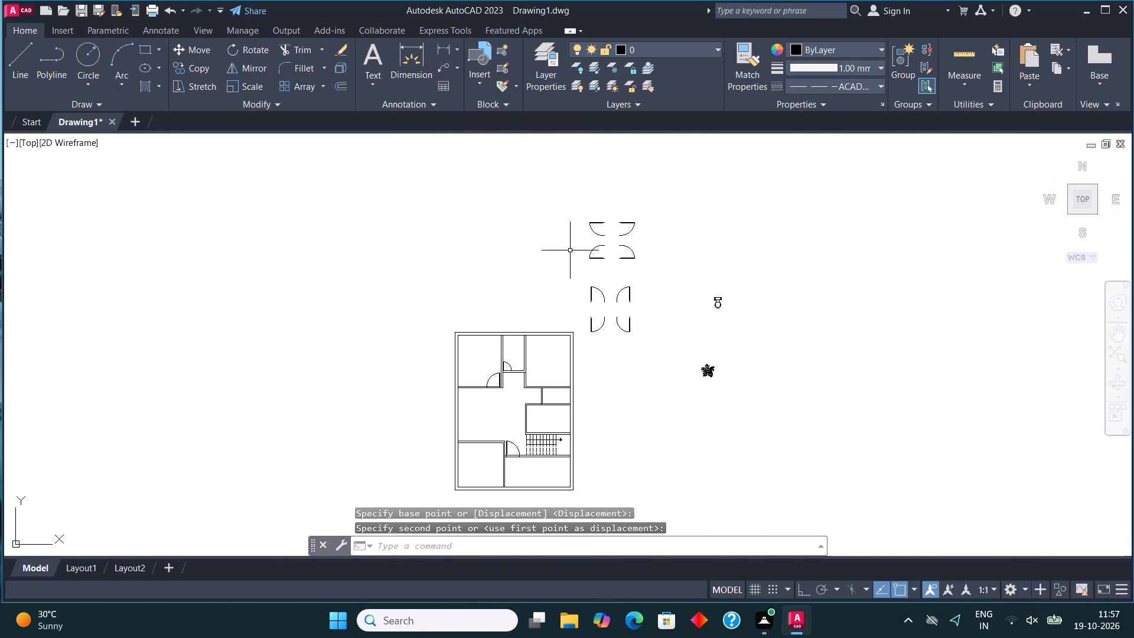
scroll(625, 296, "up", 2)
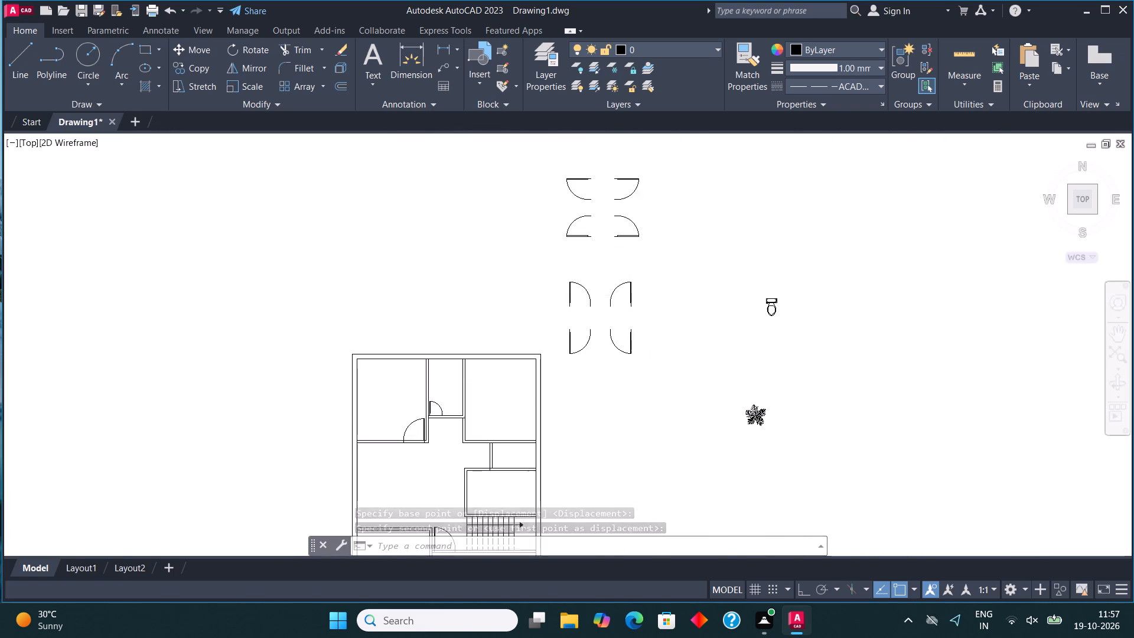
scroll(625, 296, "up", 1)
left_click_drag(483, 303, 477, 295)
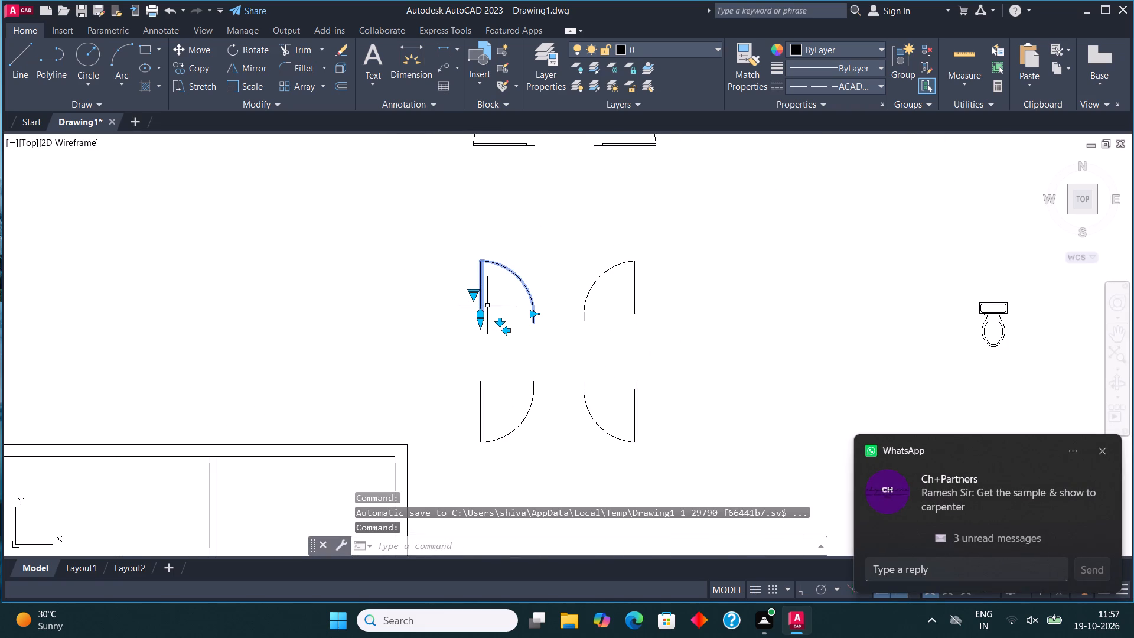
left_click(193, 66)
left_click(476, 323)
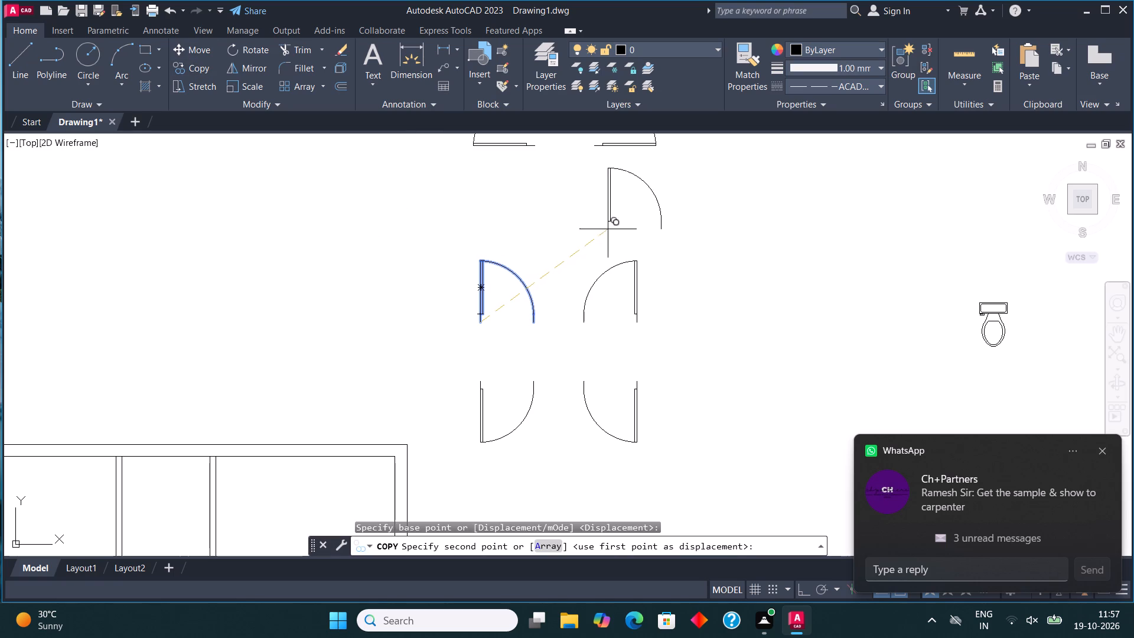
scroll(595, 239, "down", 1)
middle_click_drag(420, 432, 452, 374)
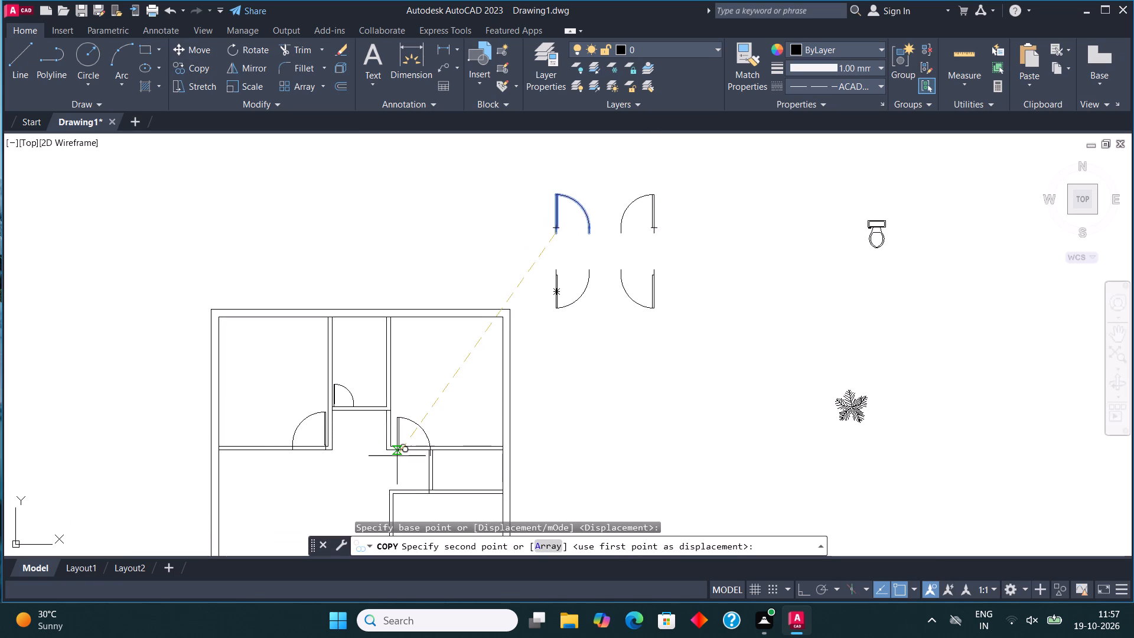
scroll(396, 456, "up", 4)
left_click(355, 416)
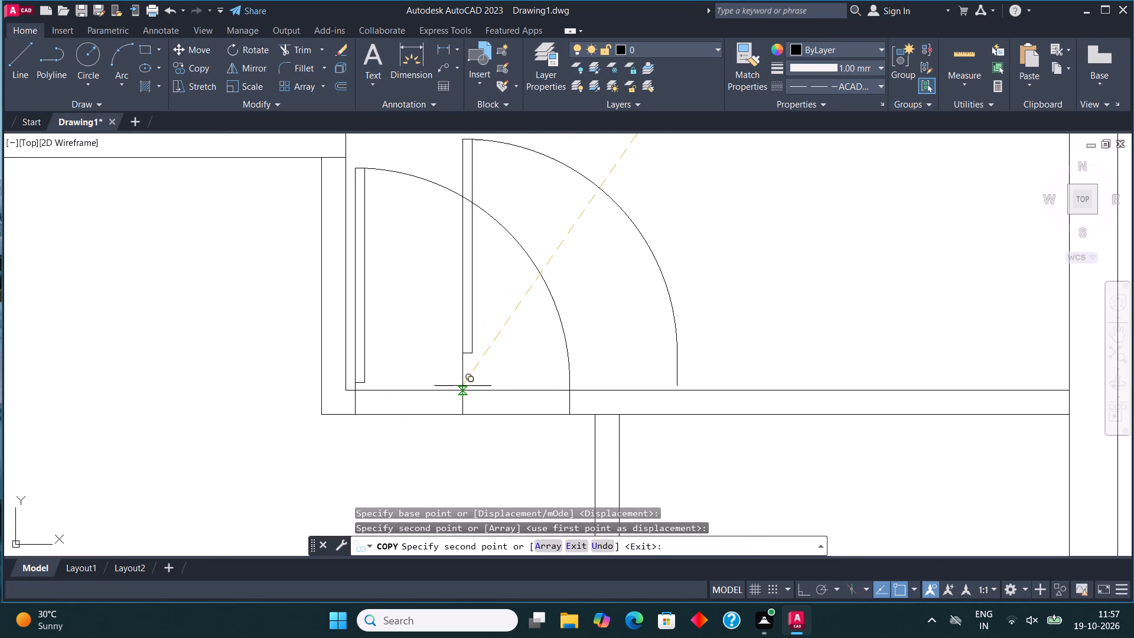
key("Escape")
Copy the northeast door of the upper group onto the west wall of the room north of the stairs, near its northwest corner.
scroll(465, 391, "down", 3)
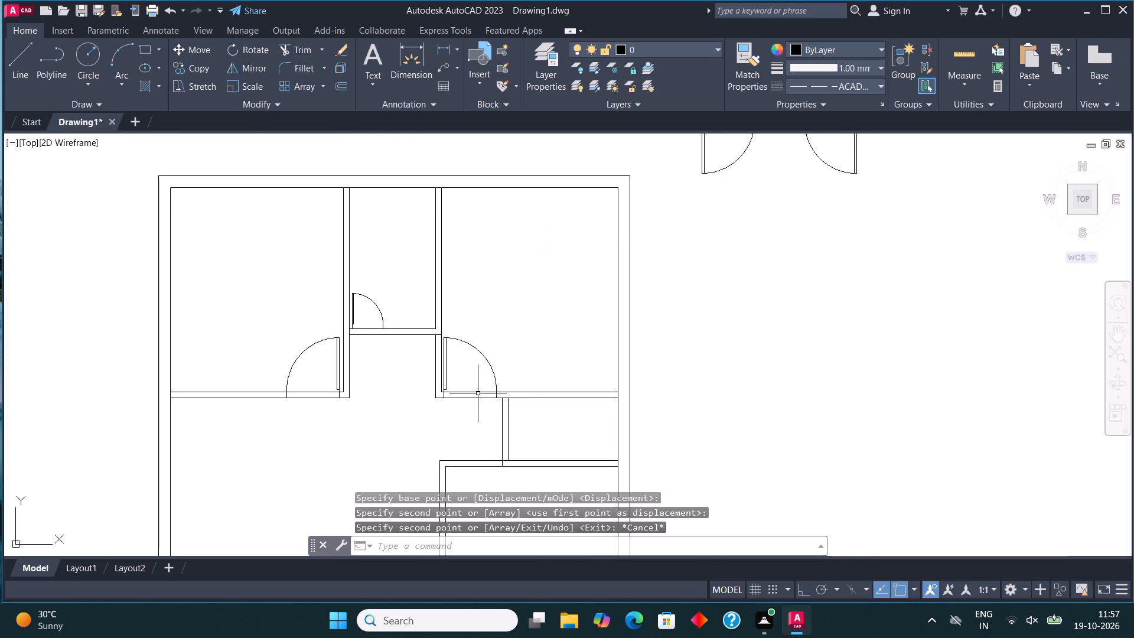
scroll(481, 393, "down", 3)
scroll(568, 226, "up", 4)
left_click_drag(589, 249, 584, 261)
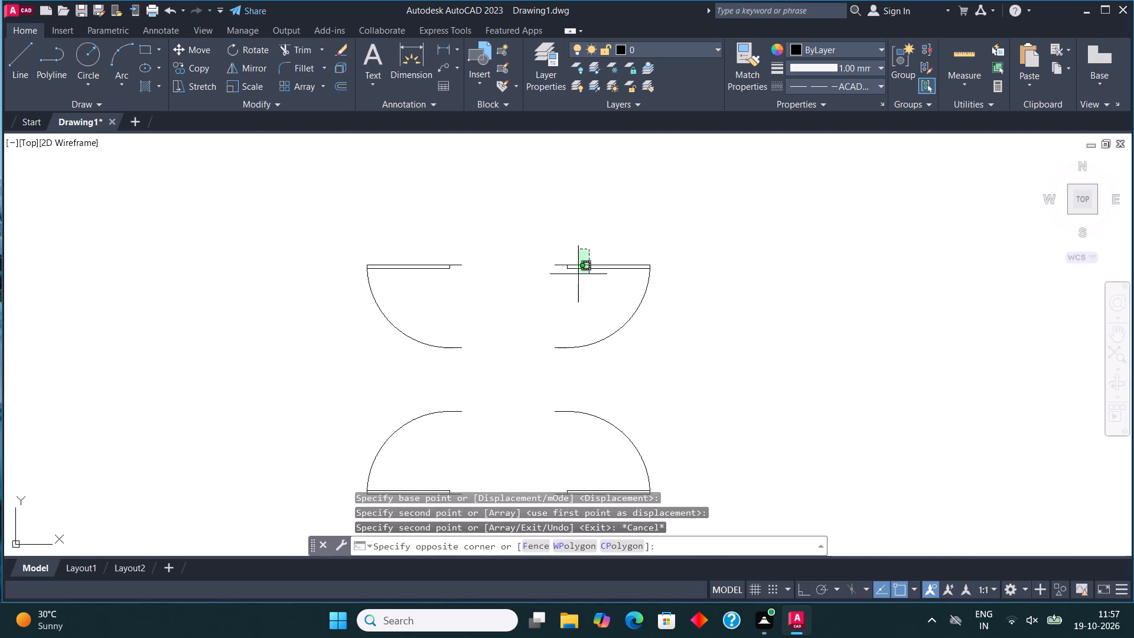
left_click(573, 300)
left_click(193, 69)
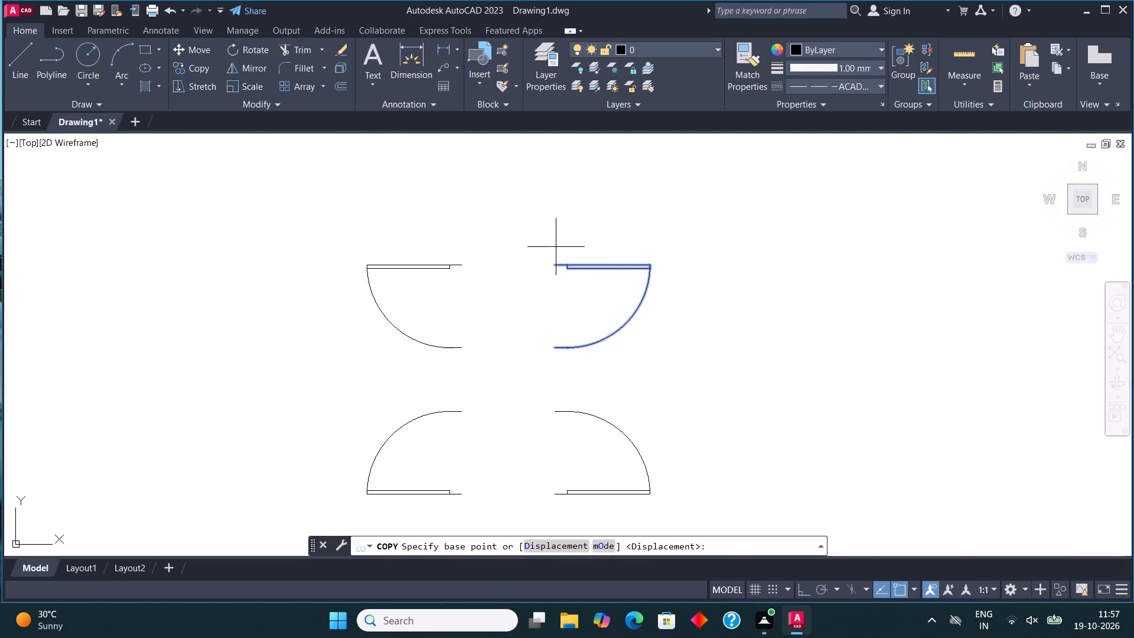
left_click(549, 265)
scroll(724, 221, "down", 3)
scroll(662, 360, "down", 1)
middle_click_drag(661, 362, 633, 236)
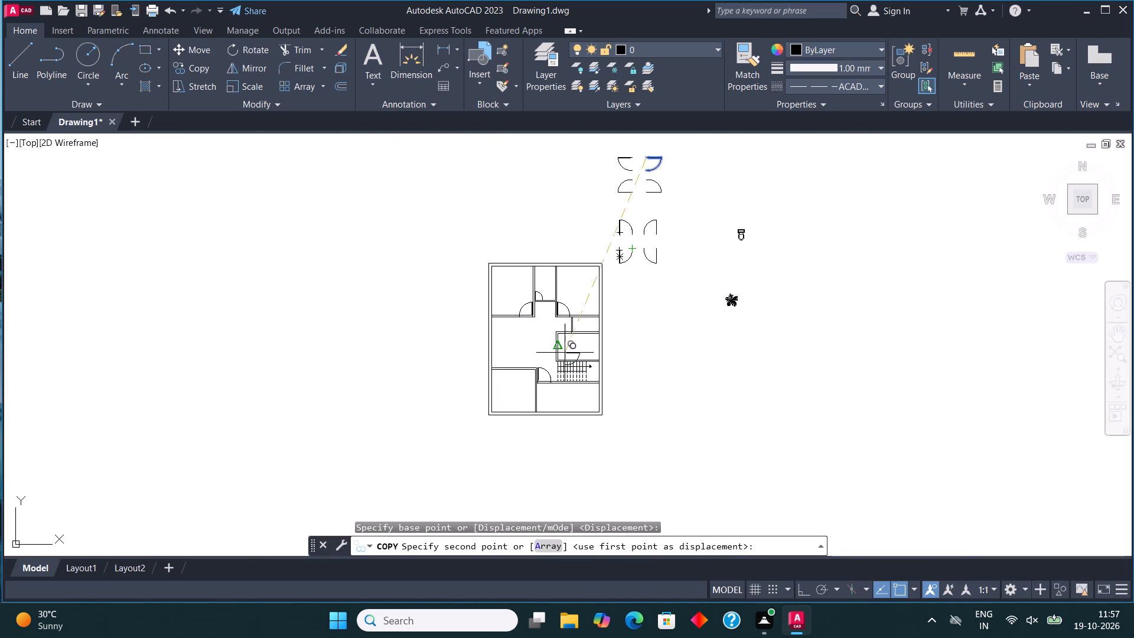
scroll(584, 320, "up", 6)
scroll(542, 342, "down", 2)
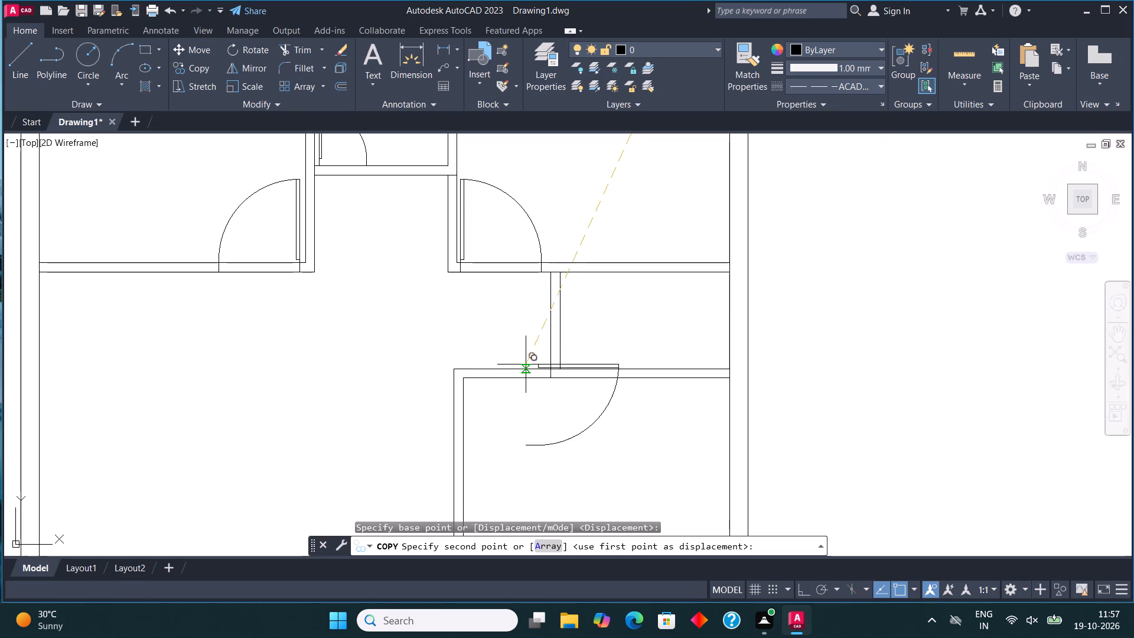
scroll(476, 390, "up", 2)
left_click(421, 379)
scroll(505, 307, "down", 3)
key("Escape")
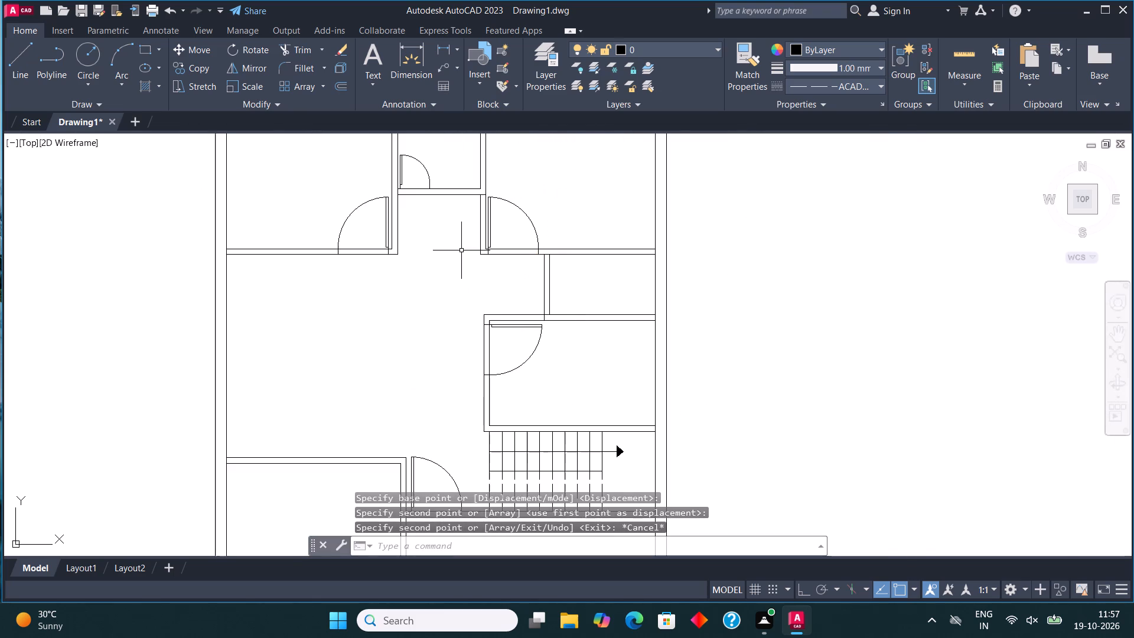
Copy the southeast door of the lower group onto the southwest room's north wall, near its northeast corner.
scroll(461, 250, "down", 3)
middle_click_drag(513, 232, 586, 294)
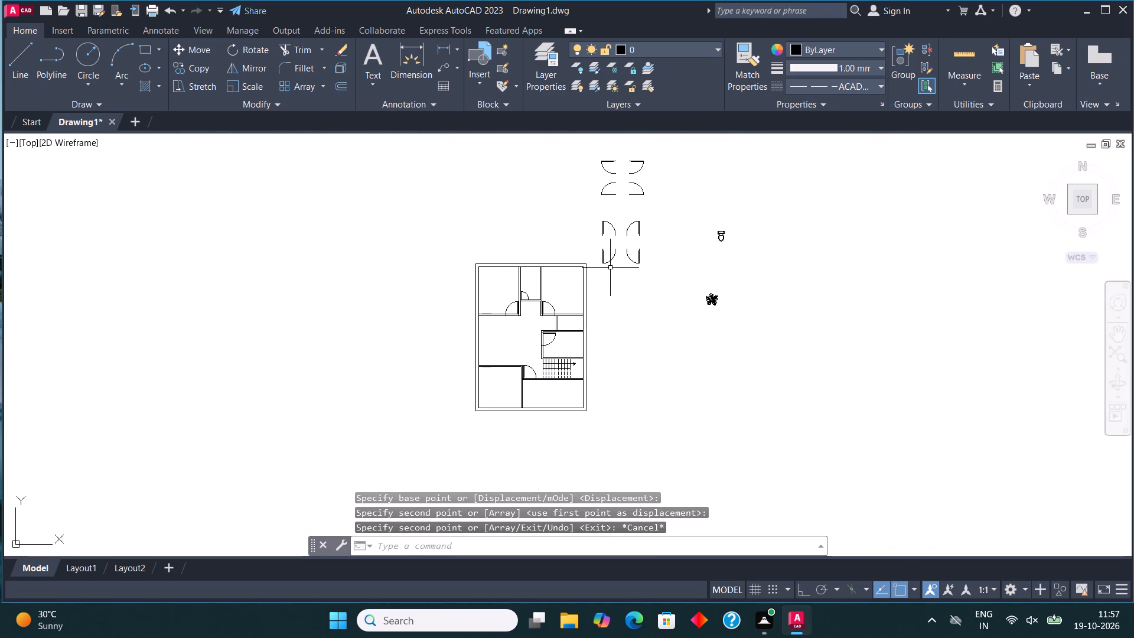
scroll(640, 256, "up", 5)
left_click(637, 252)
left_click(554, 227)
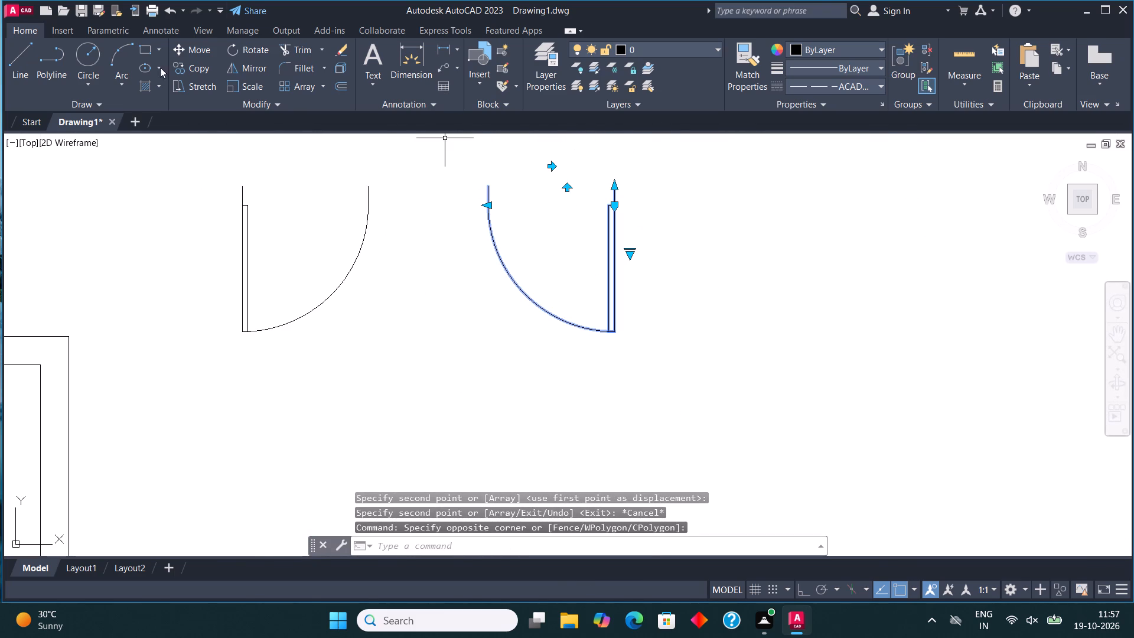
left_click(186, 69)
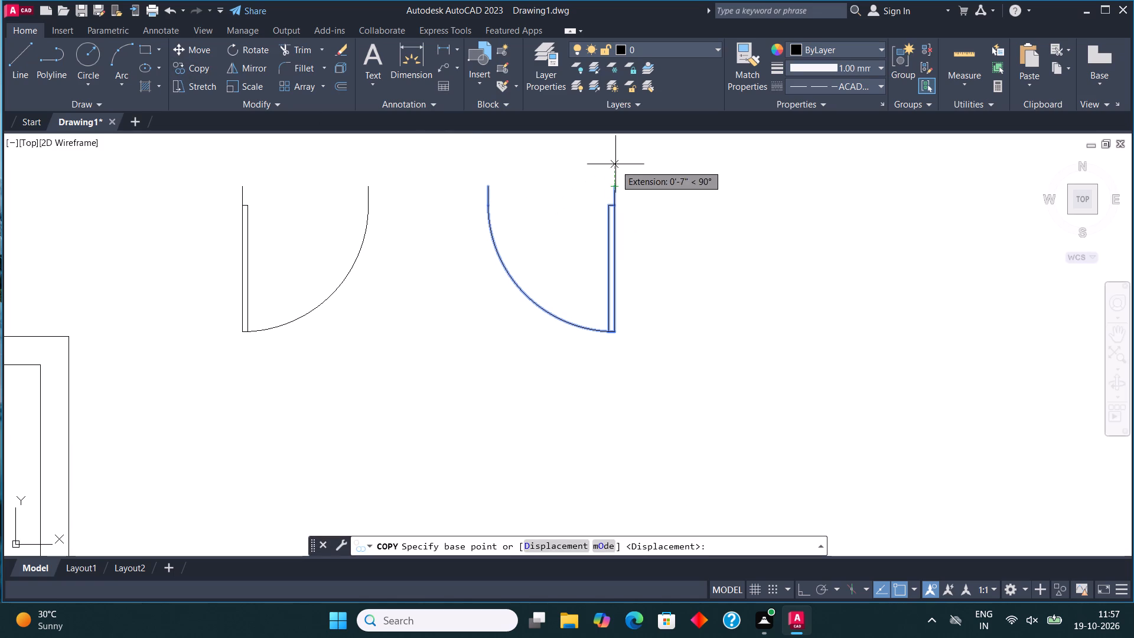
left_click(615, 184)
scroll(657, 184, "down", 4)
scroll(442, 382, "up", 5)
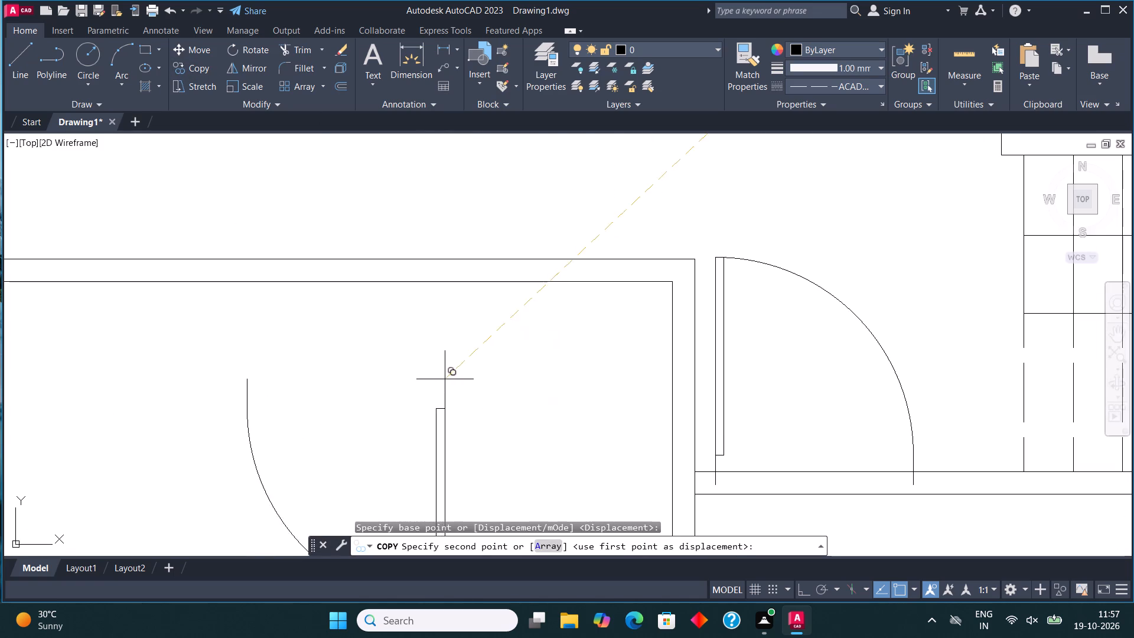
left_click(644, 261)
scroll(540, 317, "down", 4)
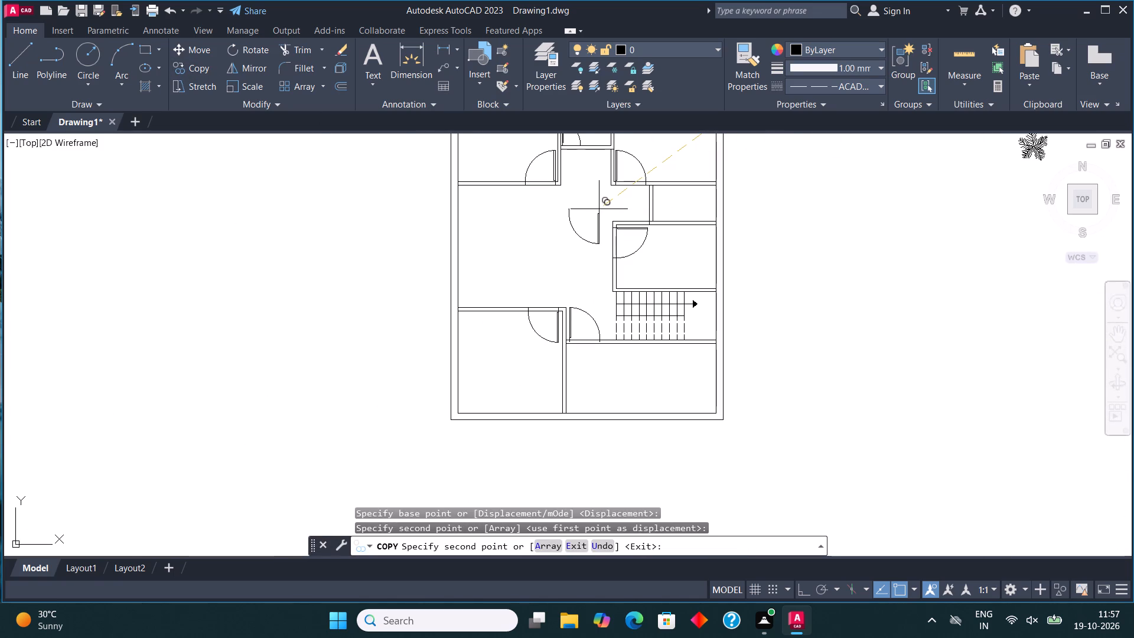
key("Escape")
Trim both lines of the southwest room's north wall across the door opening.
scroll(481, 240, "down", 1)
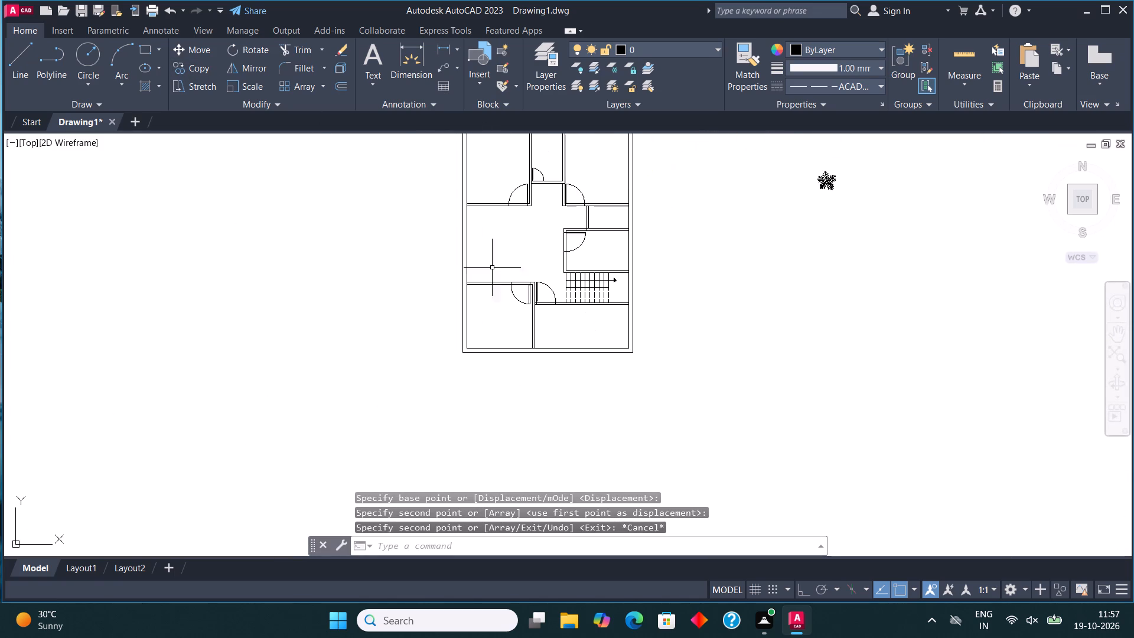
middle_click_drag(543, 219, 529, 315)
left_click(294, 54)
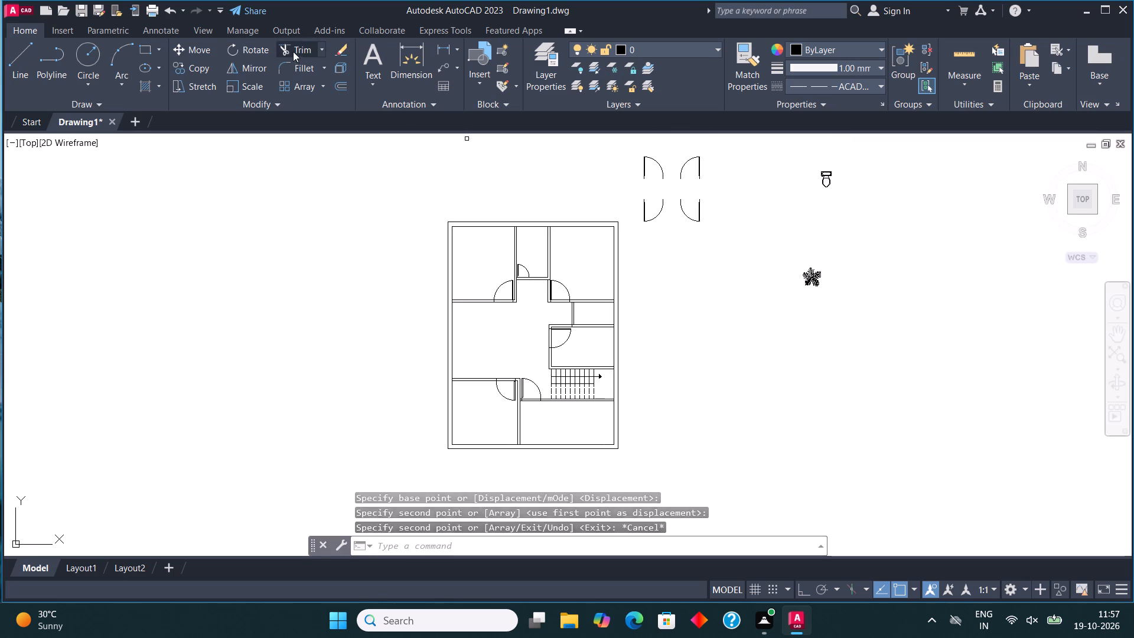
left_click_drag(507, 389, 506, 341)
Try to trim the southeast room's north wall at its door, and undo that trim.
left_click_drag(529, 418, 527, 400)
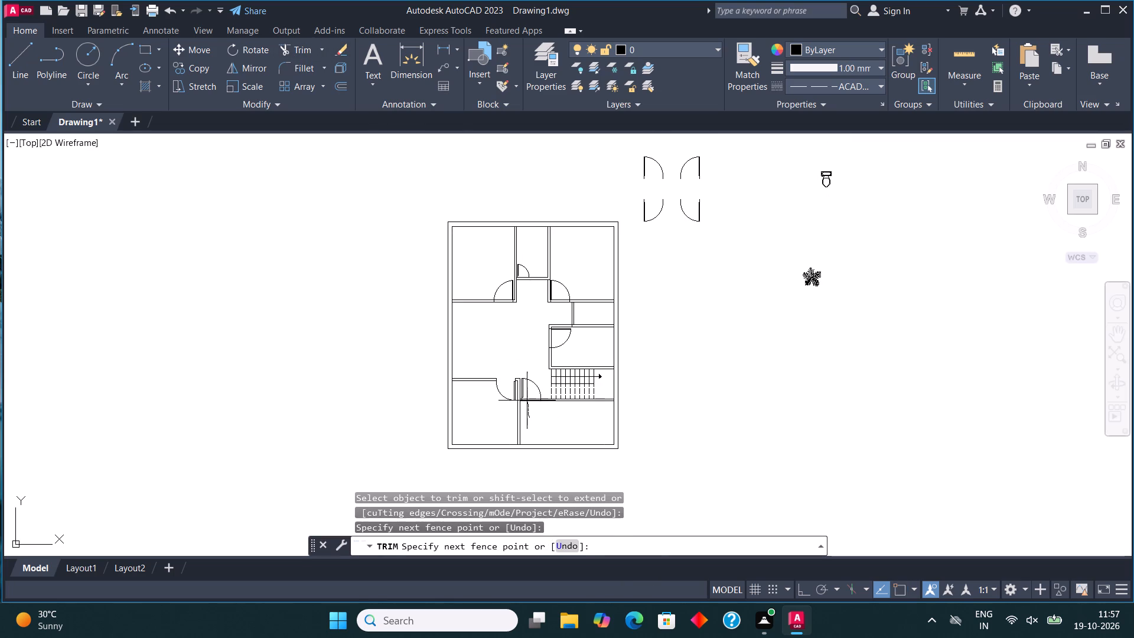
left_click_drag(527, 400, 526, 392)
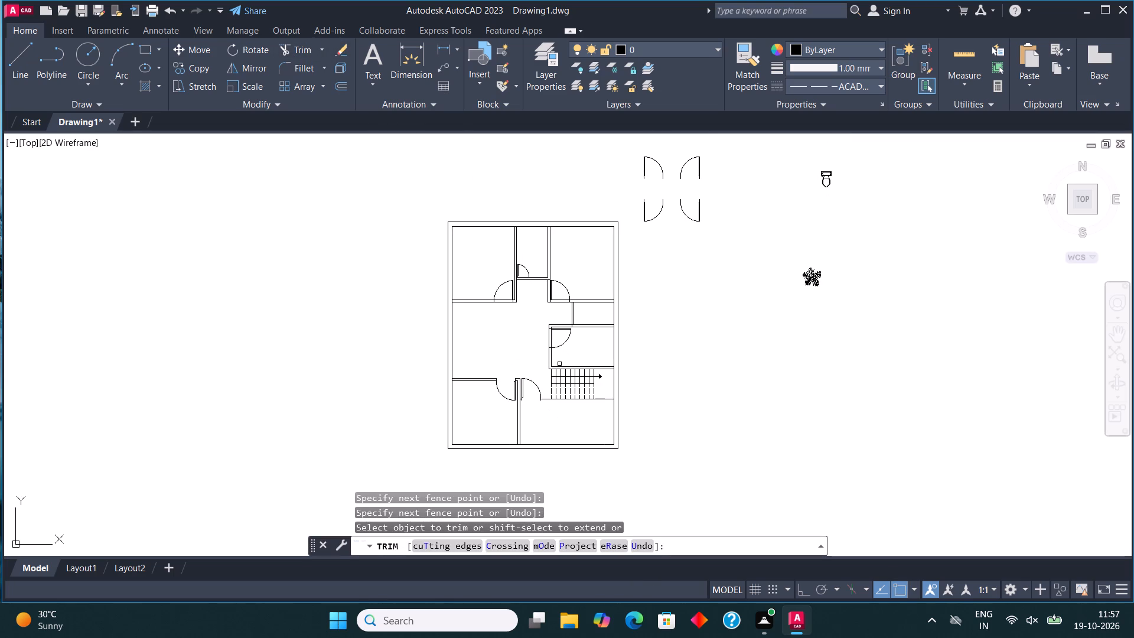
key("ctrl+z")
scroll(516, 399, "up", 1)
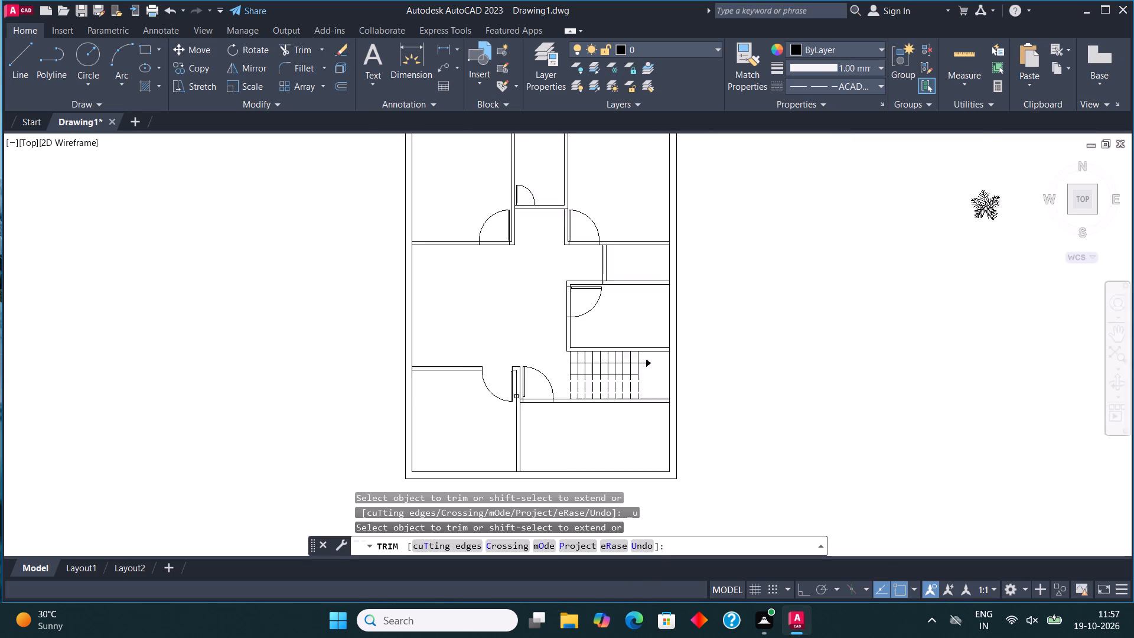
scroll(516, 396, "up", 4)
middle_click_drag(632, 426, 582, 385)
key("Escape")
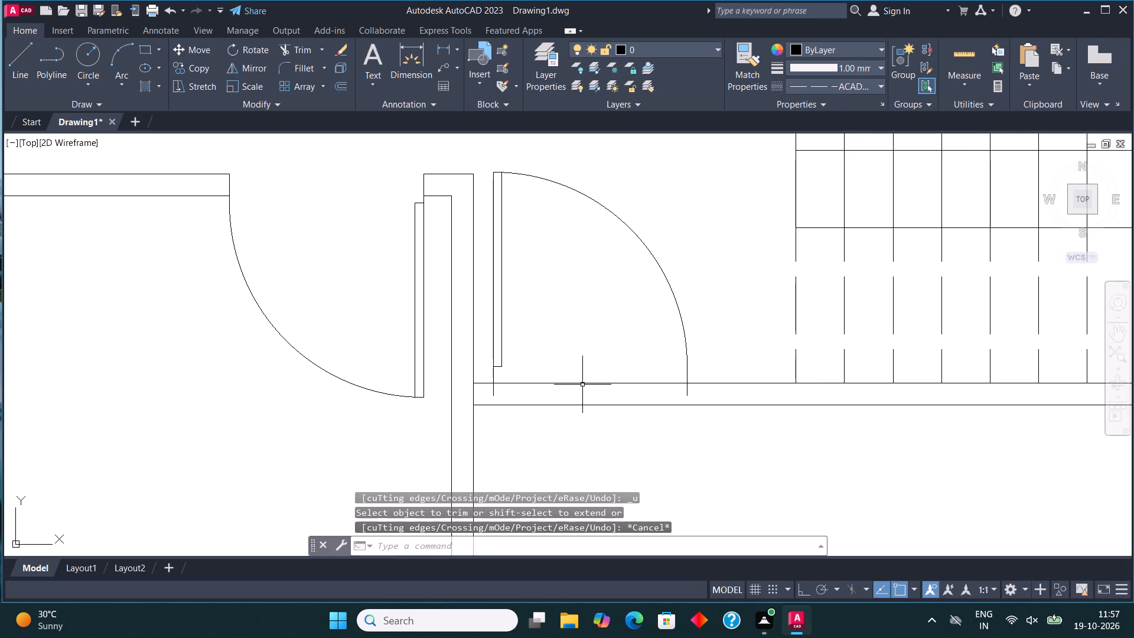
Move the southeast room's door south so its jamb ends meet the south face of the north wall.
left_click(499, 267)
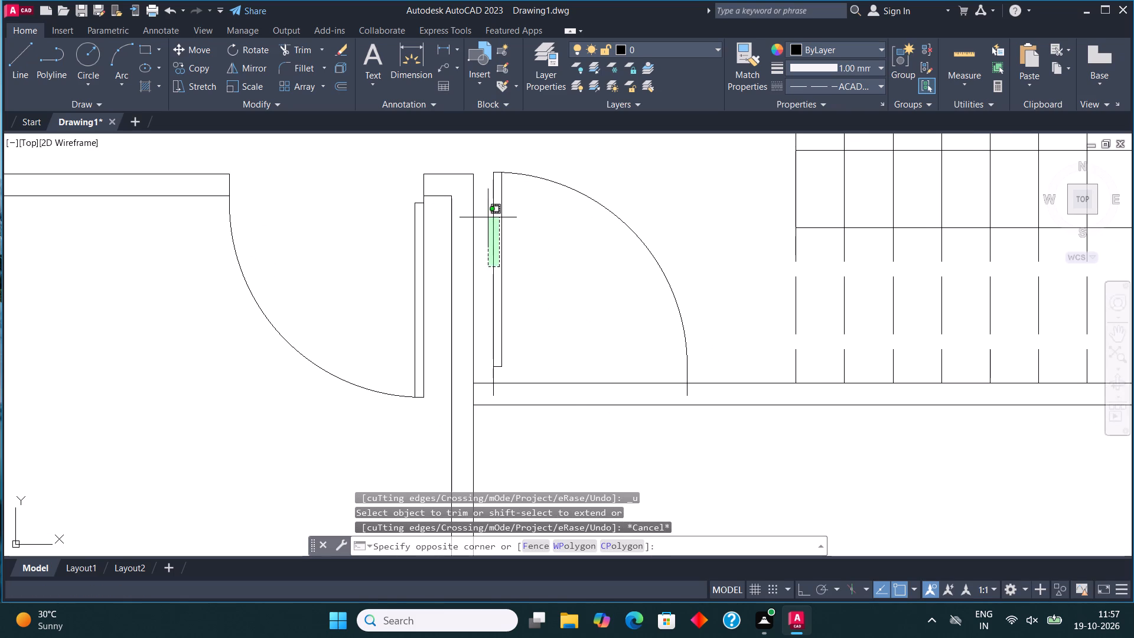
left_click(488, 217)
left_click(194, 50)
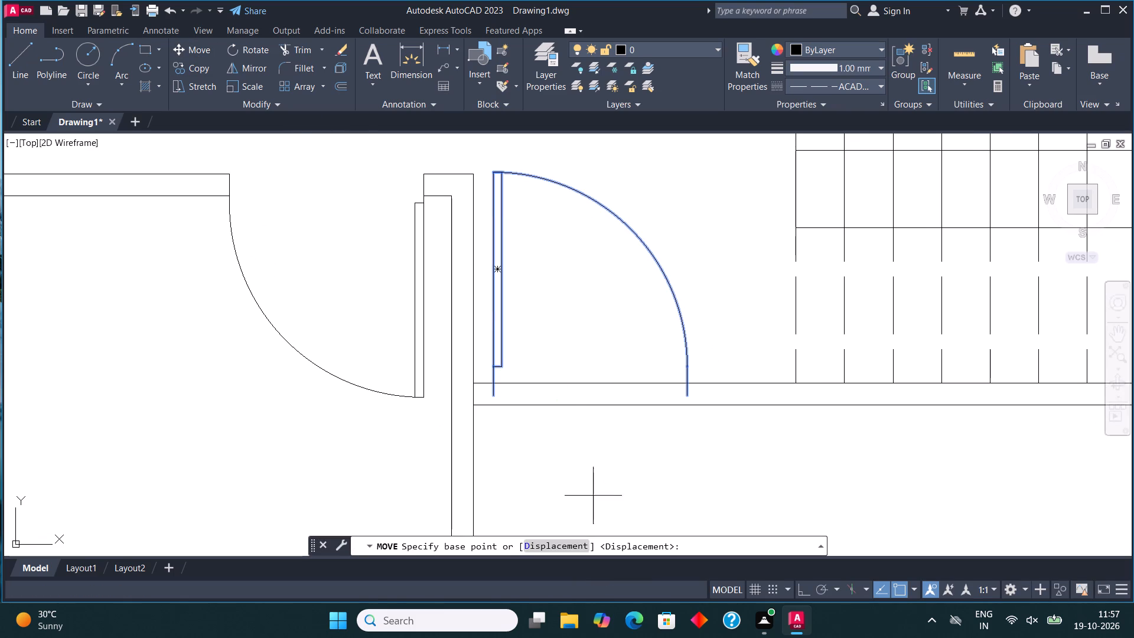
left_click(491, 395)
left_click(491, 409)
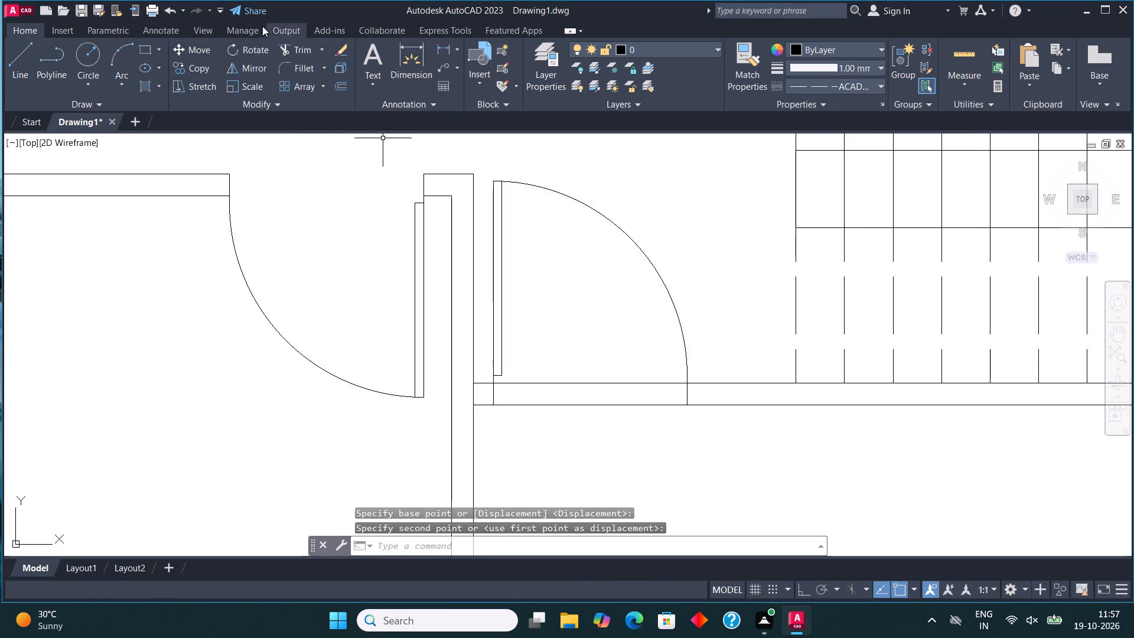
Trim both wall lines across the door openings in the southeast room's north wall and the northwest room's south wall.
left_click(307, 45)
left_click_drag(576, 436, 581, 337)
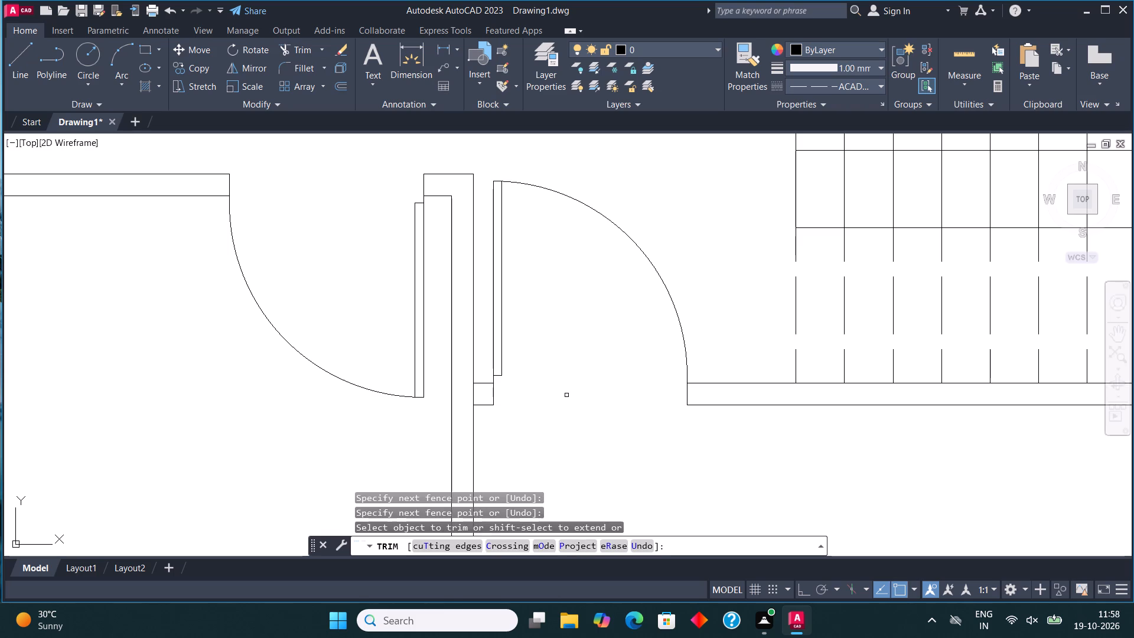
scroll(575, 448, "down", 4)
scroll(530, 275, "up", 2)
left_click_drag(545, 287, 546, 343)
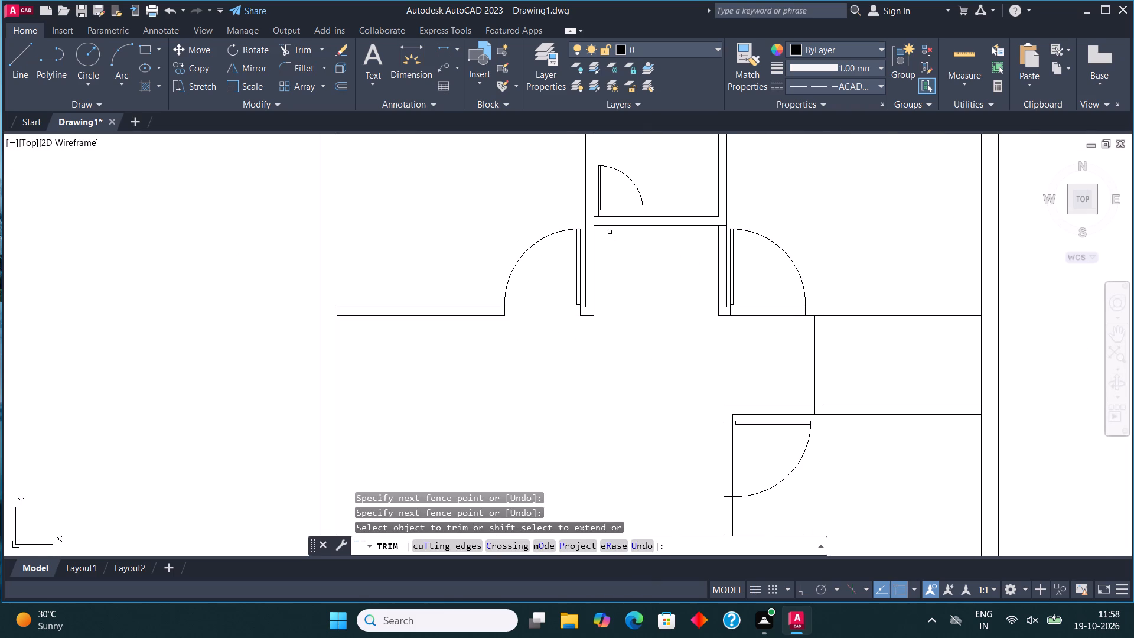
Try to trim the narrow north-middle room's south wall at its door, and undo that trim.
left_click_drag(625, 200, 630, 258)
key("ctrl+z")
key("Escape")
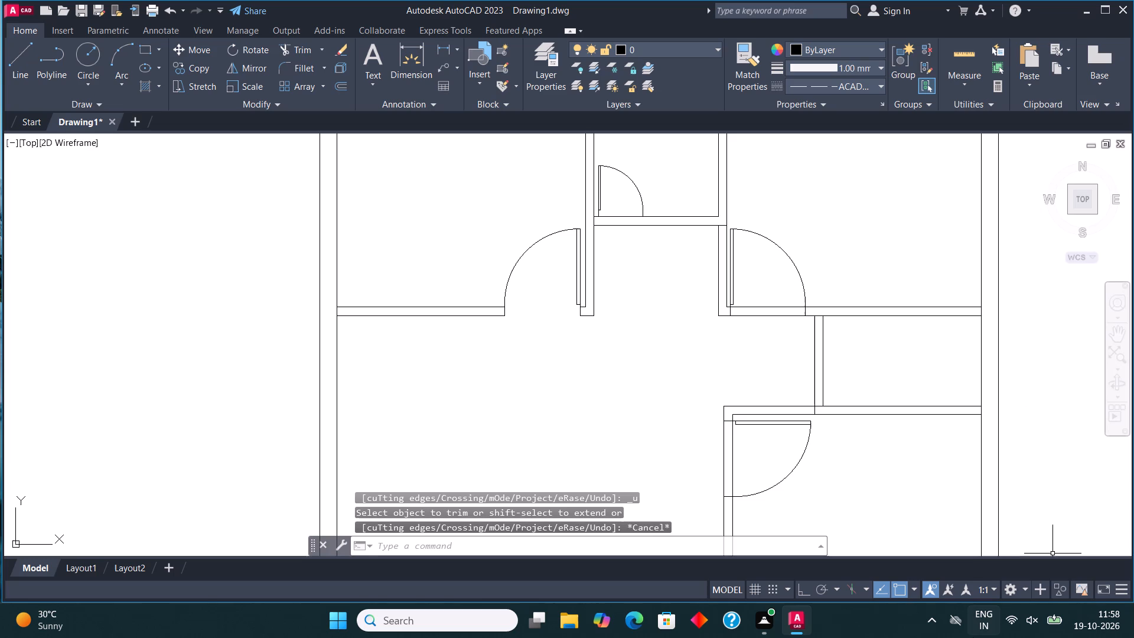
Move the narrow north-middle room's door south so its jamb ends meet the south face of the room's south wall.
scroll(653, 209, "up", 3)
middle_click_drag(648, 207, 679, 367)
left_click_drag(675, 359, 655, 337)
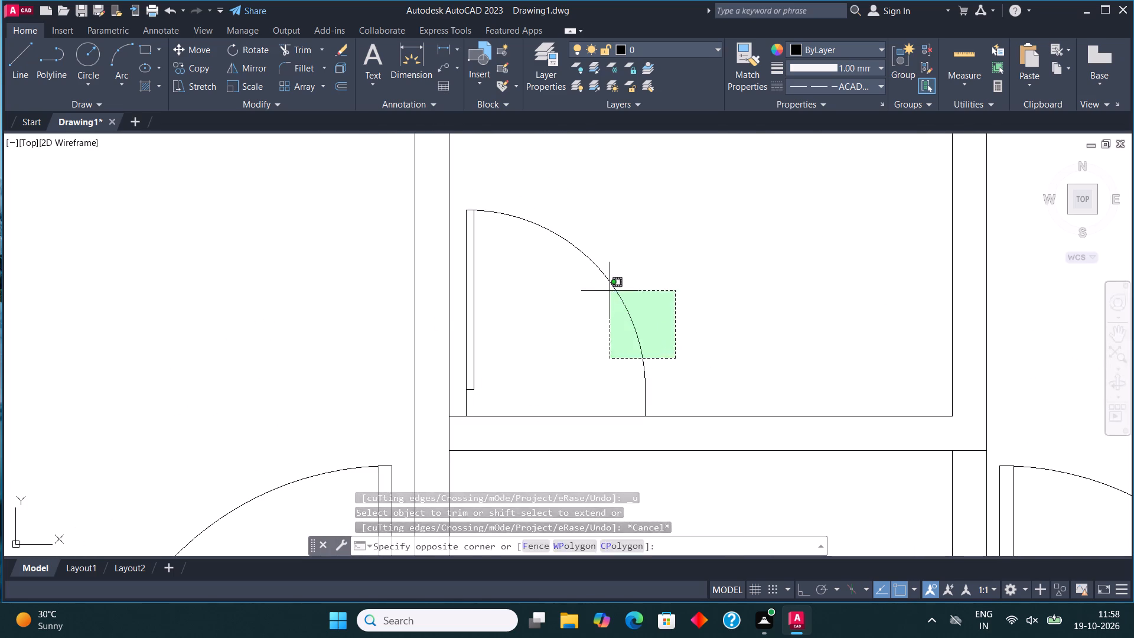
left_click(610, 291)
scroll(610, 468, "down", 2)
left_click(193, 47)
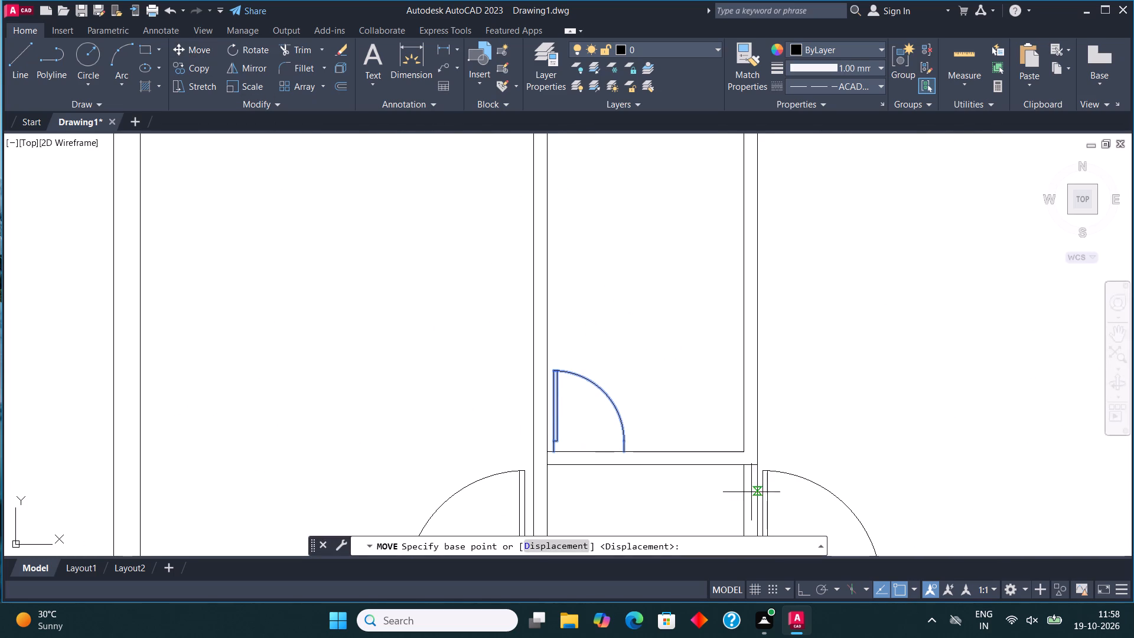
scroll(543, 455, "up", 3)
left_click(573, 444)
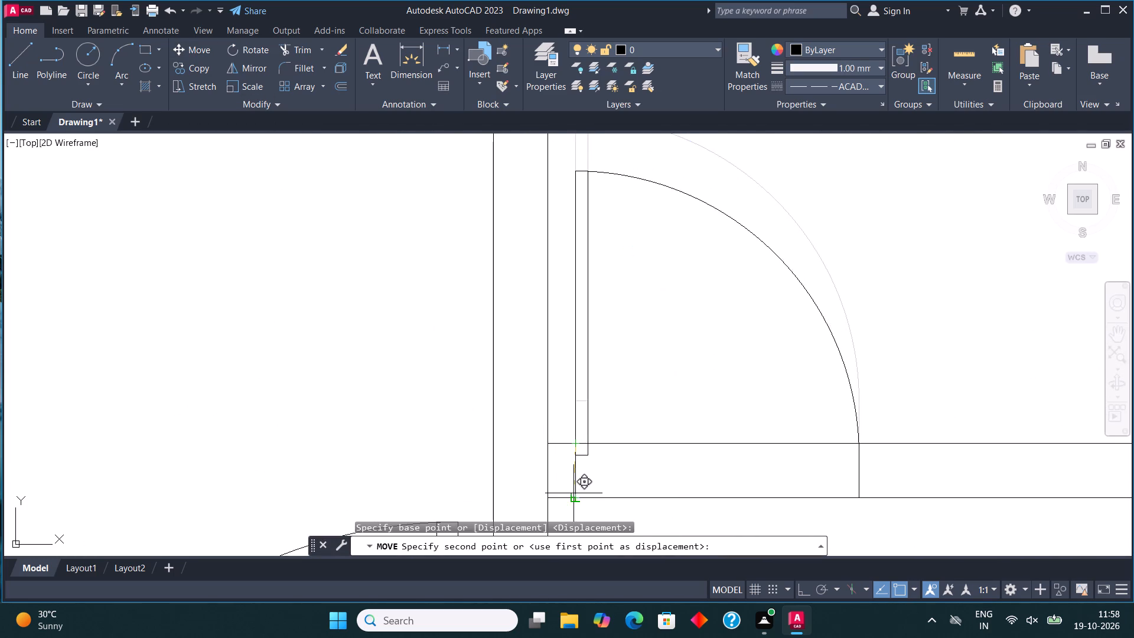
left_click(575, 493)
Trim both lines of the south walls of the narrow north-middle room and the northeast room across their door openings.
scroll(484, 444, "down", 3)
middle_click_drag(593, 502, 586, 432)
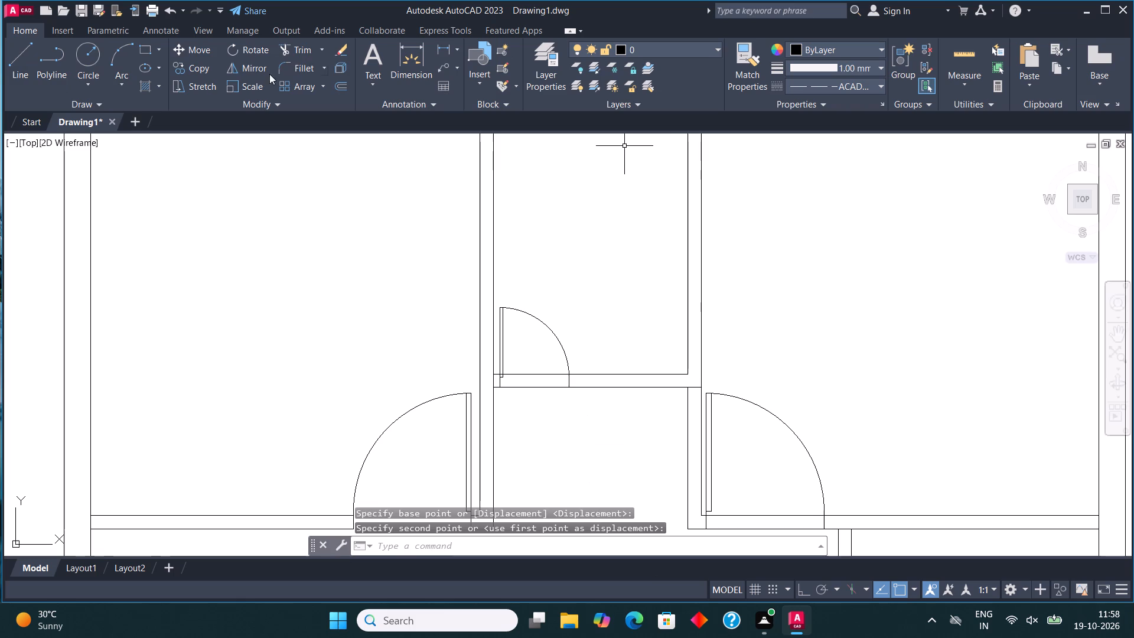
left_click(296, 47)
left_click_drag(529, 408, 533, 335)
scroll(522, 401, "down", 2)
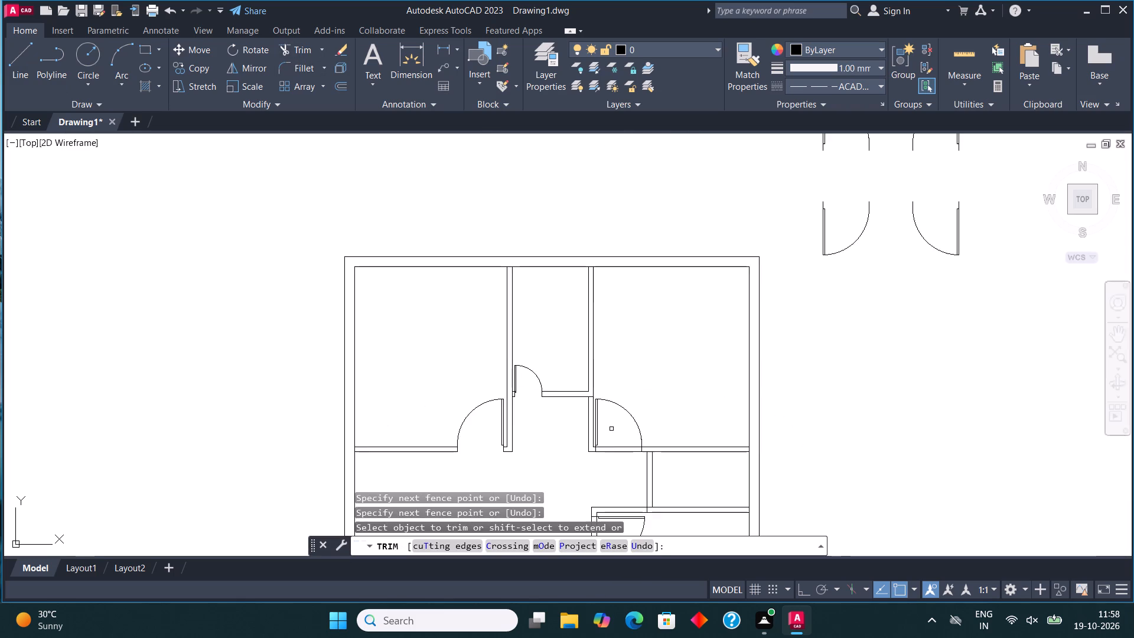
scroll(623, 426, "up", 2)
left_click_drag(601, 448, 621, 529)
Trim both lines of the west wall of the room north of the staircase across its door opening.
scroll(598, 369, "down", 4)
scroll(608, 434, "up", 1)
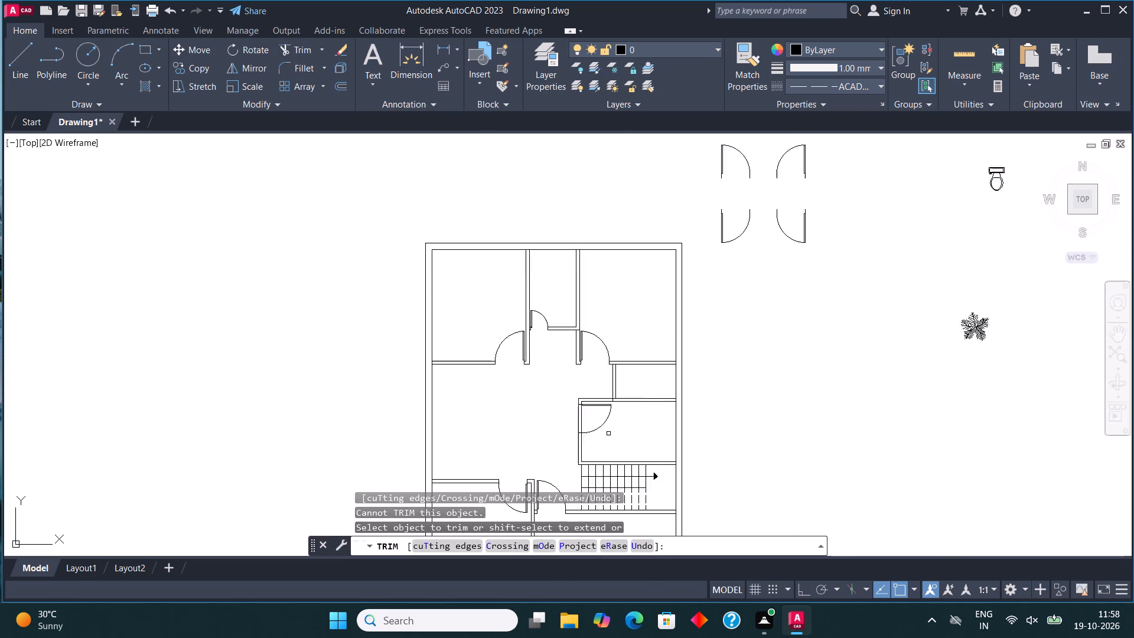
scroll(608, 434, "up", 2)
left_click_drag(483, 395, 554, 384)
scroll(566, 416, "down", 1)
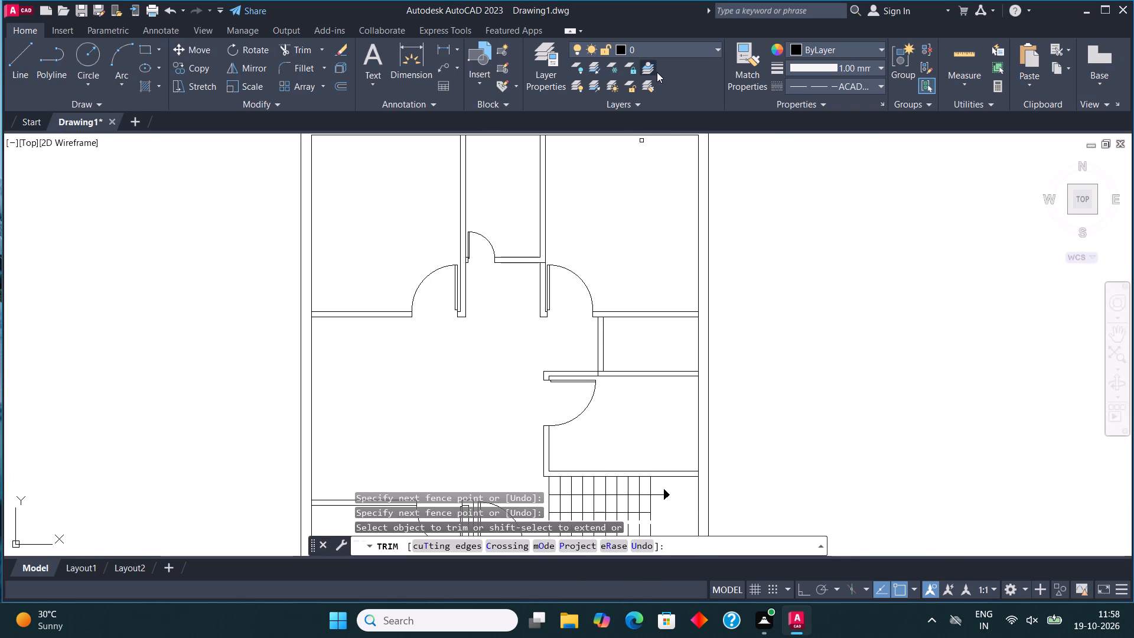
key("Escape")
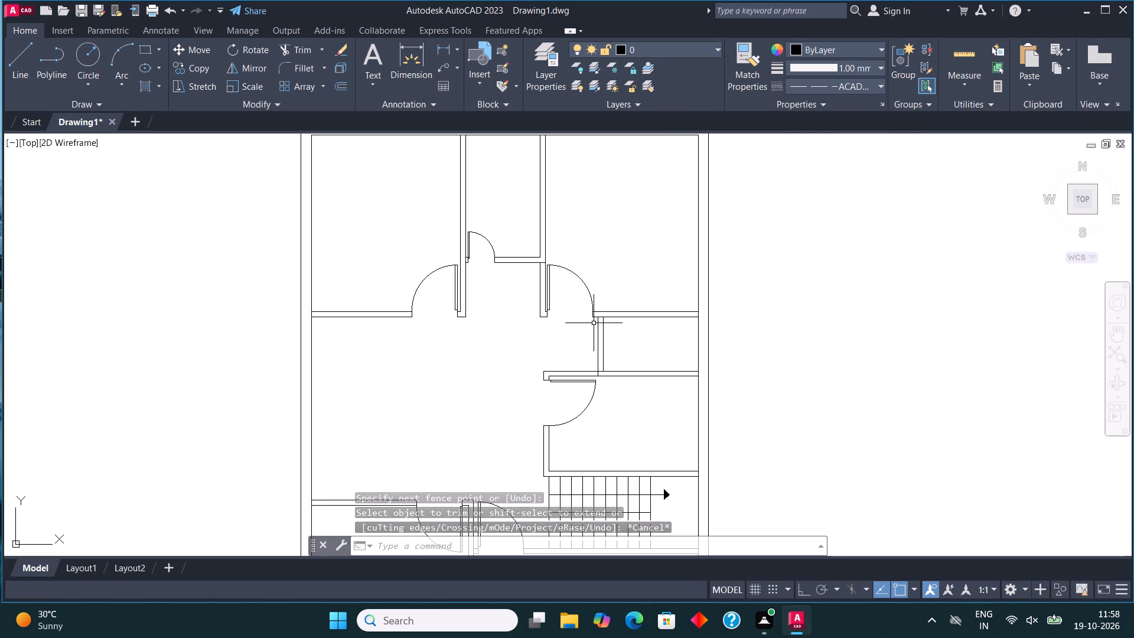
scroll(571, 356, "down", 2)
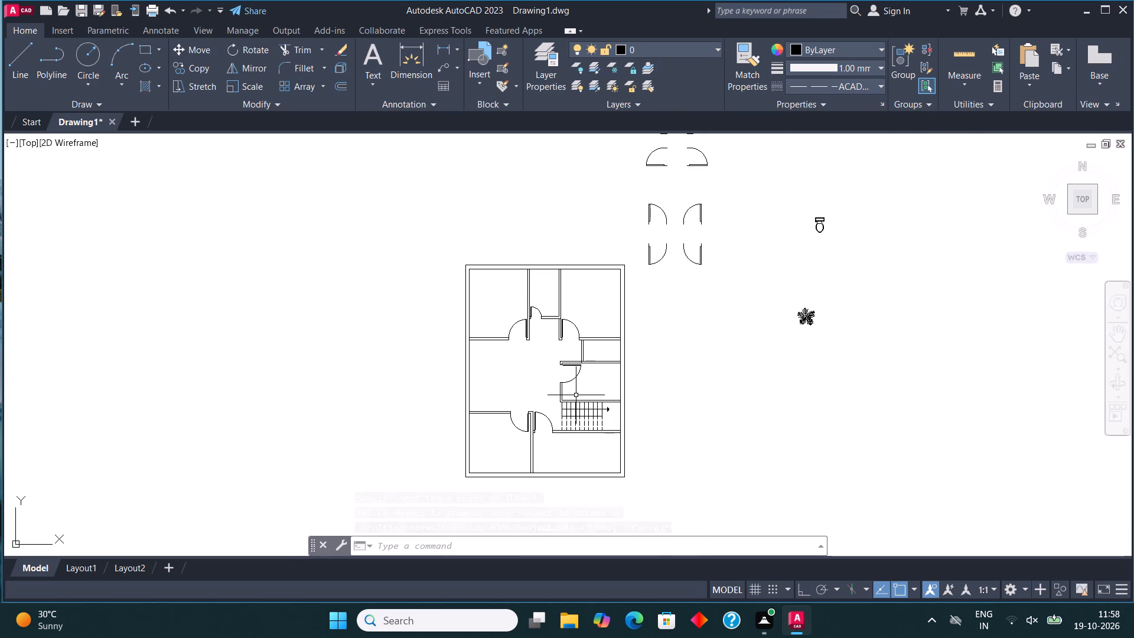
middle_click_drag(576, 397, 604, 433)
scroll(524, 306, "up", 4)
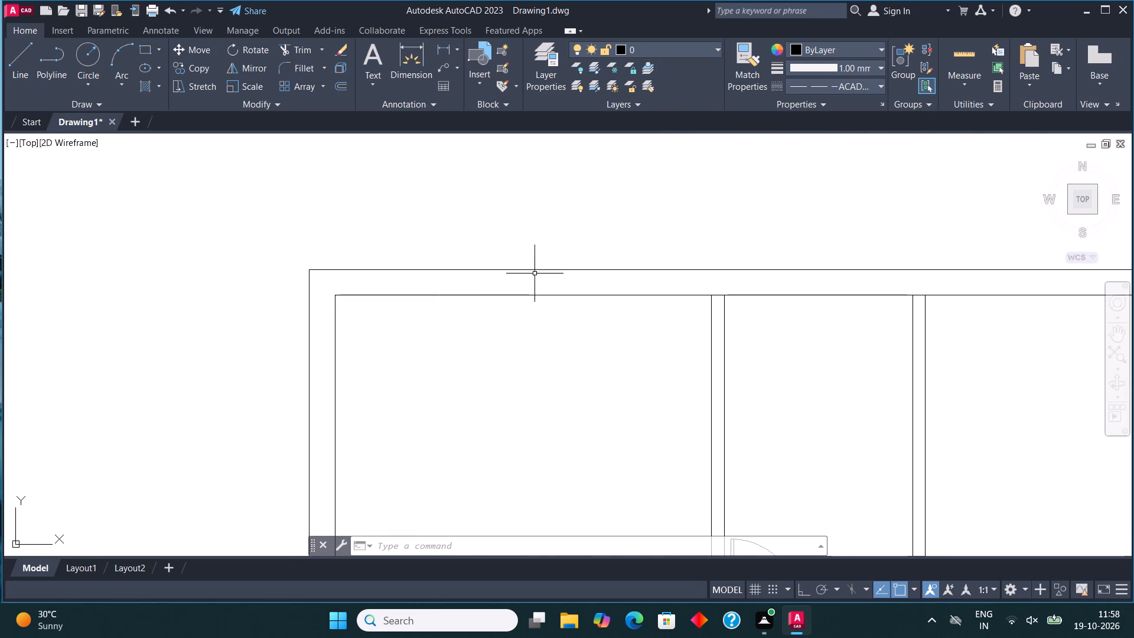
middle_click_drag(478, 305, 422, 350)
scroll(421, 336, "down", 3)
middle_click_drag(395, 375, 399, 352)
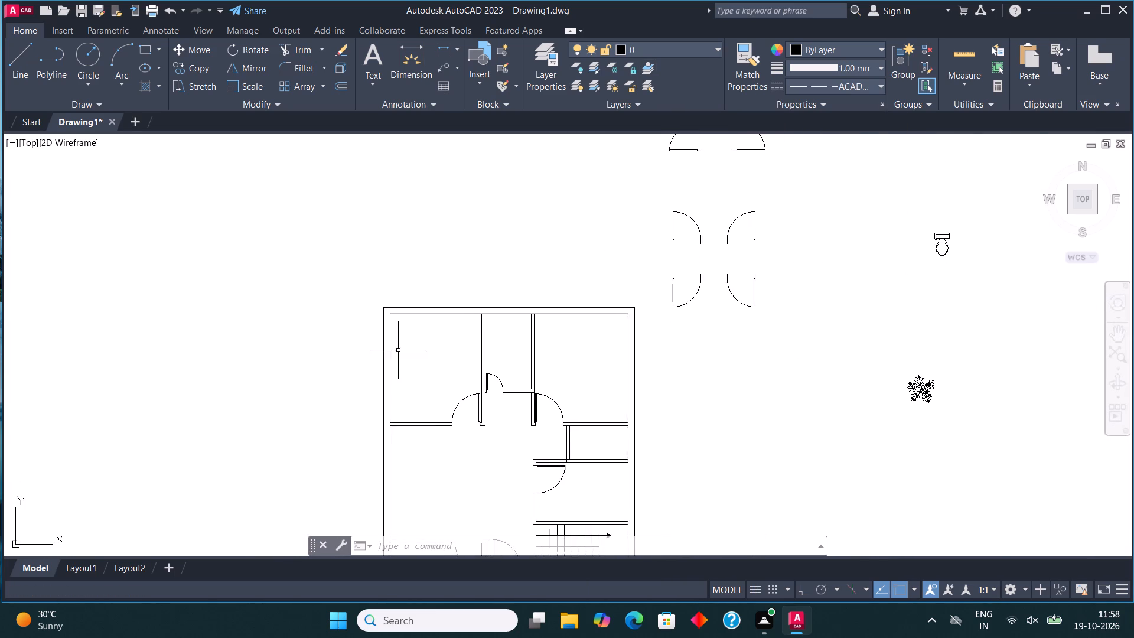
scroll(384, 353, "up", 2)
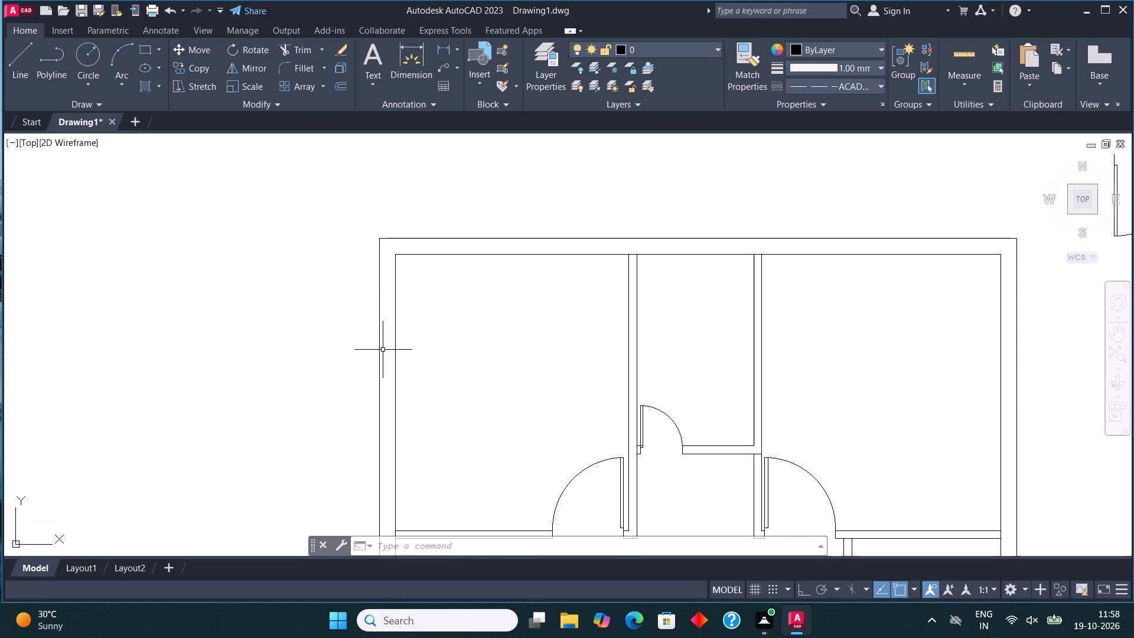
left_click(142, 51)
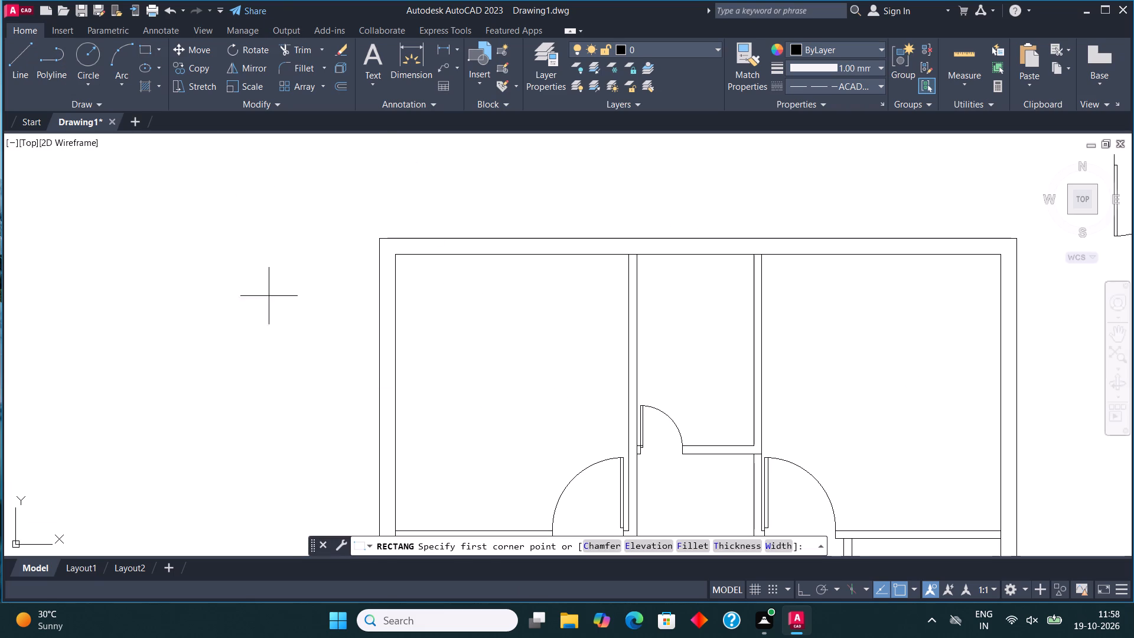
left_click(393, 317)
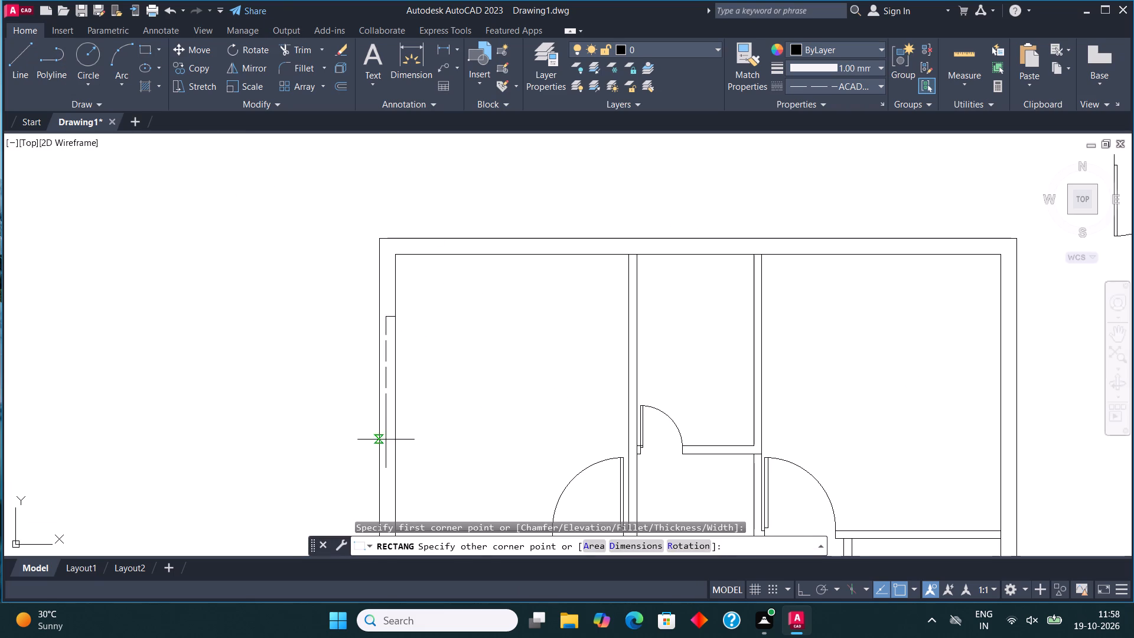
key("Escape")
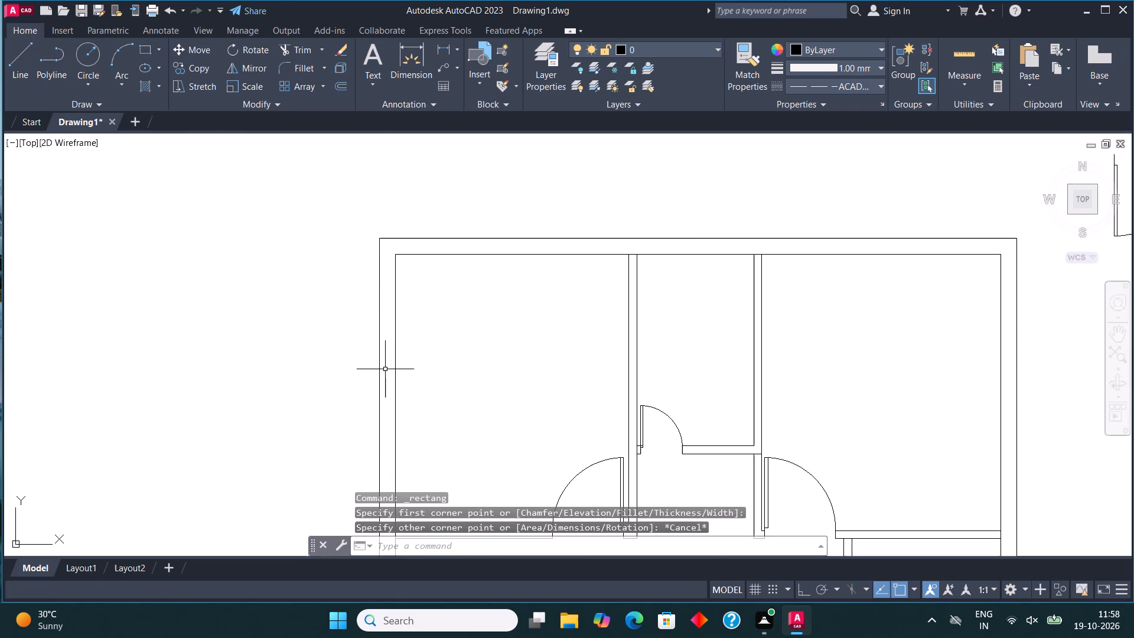
Set ByLayer as the current linetype in the Linetype Manager.
scroll(393, 367, "down", 4)
scroll(426, 373, "up", 2)
middle_click_drag(415, 367, 403, 360)
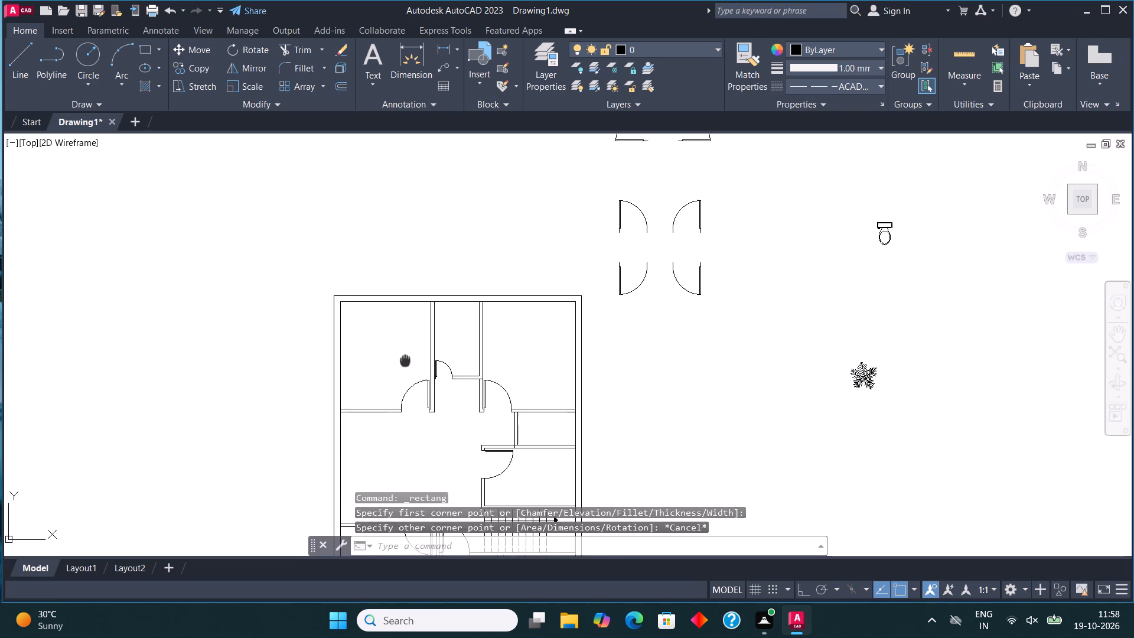
middle_click_drag(403, 360, 389, 350)
type("lin")
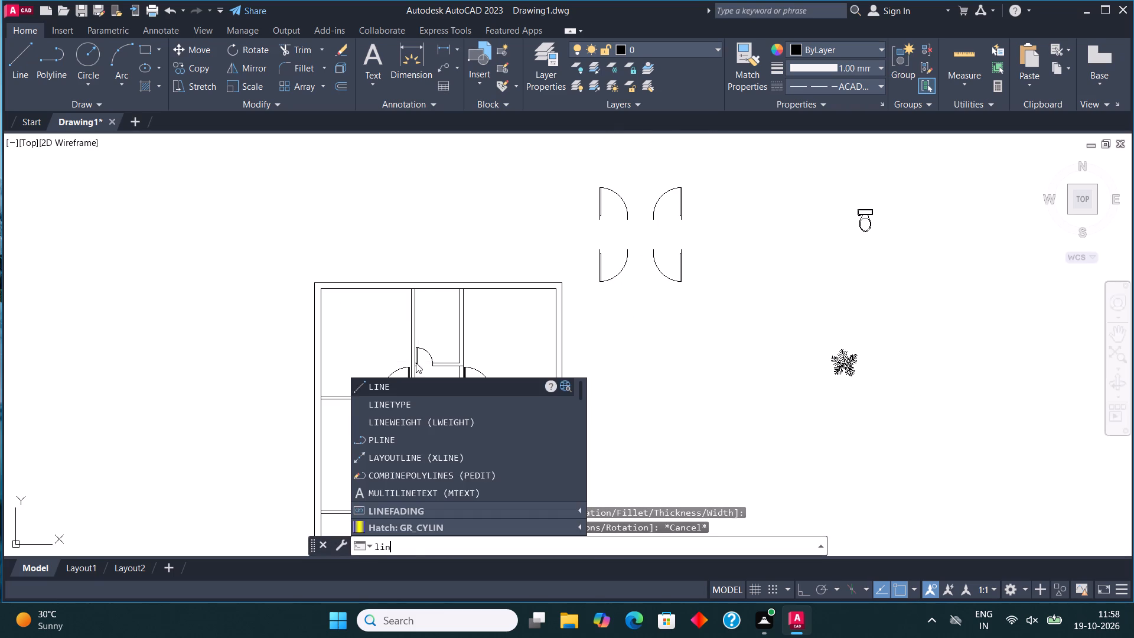
left_click(404, 402)
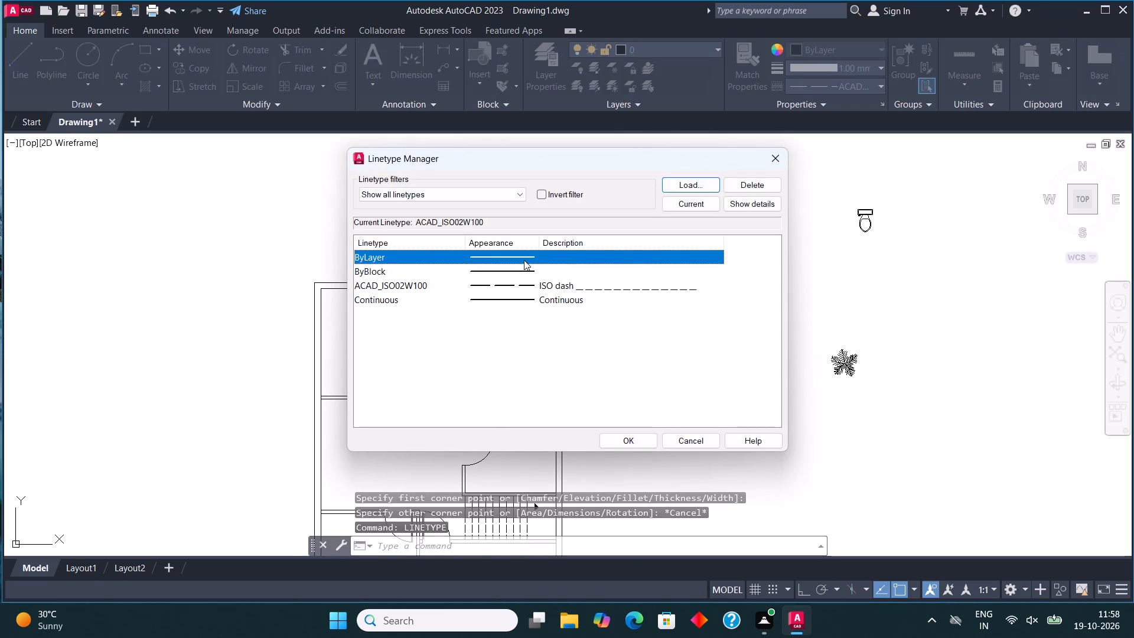
left_click(524, 260)
left_click(699, 203)
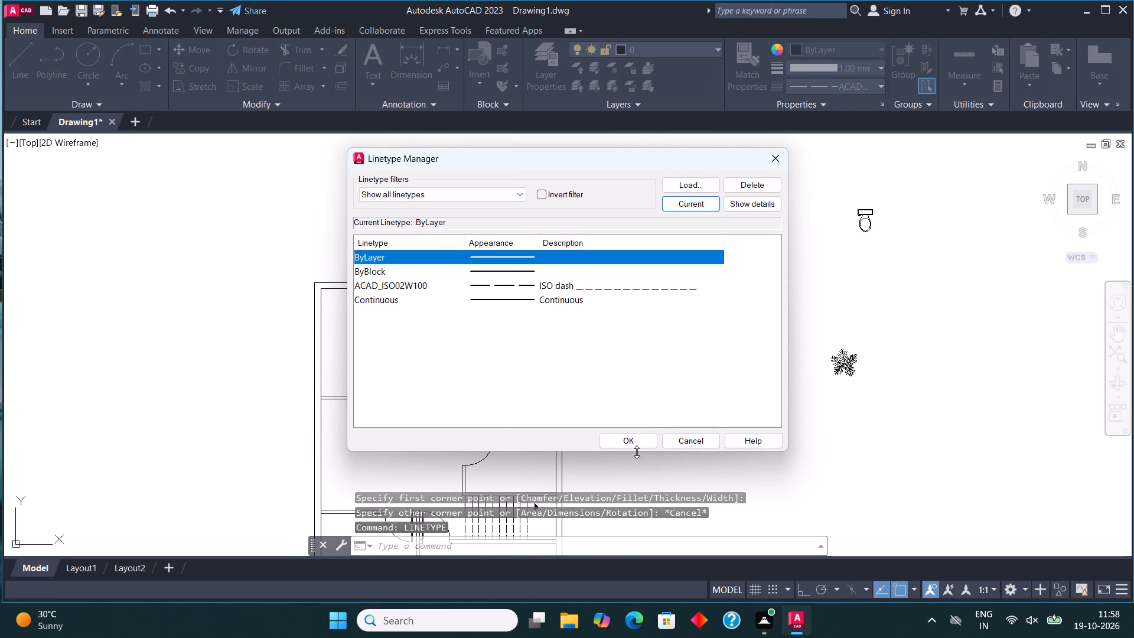
left_click(634, 454)
left_click(629, 445)
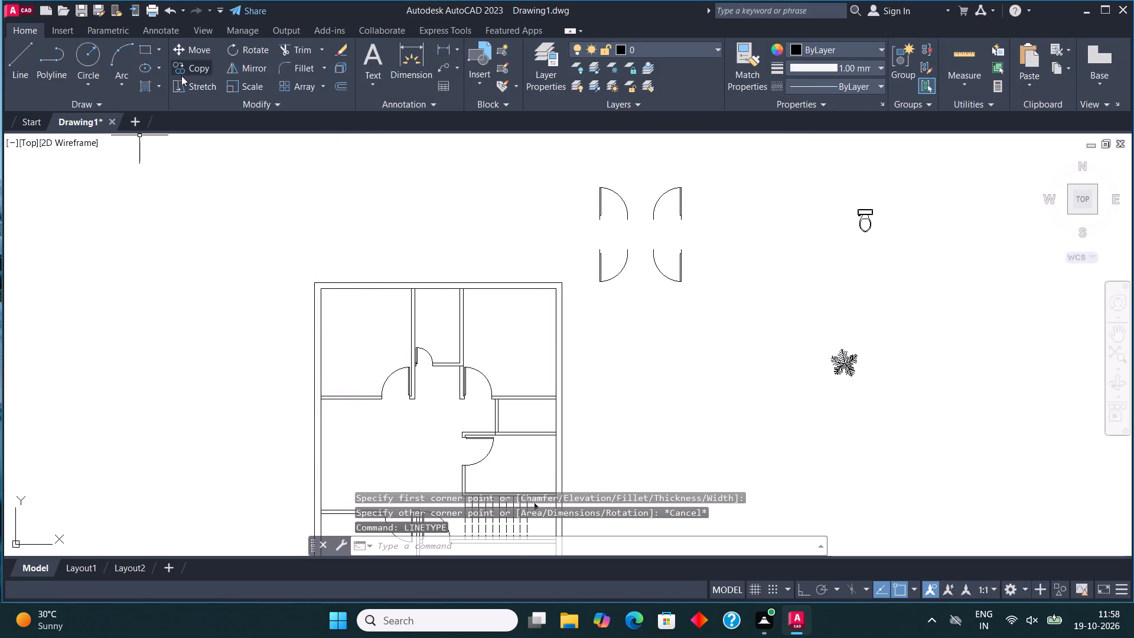
Draw a window in the northwest room's west wall as a rectangle spanning the wall thickness with a lengthwise centre line.
left_click(146, 46)
scroll(333, 327, "up", 3)
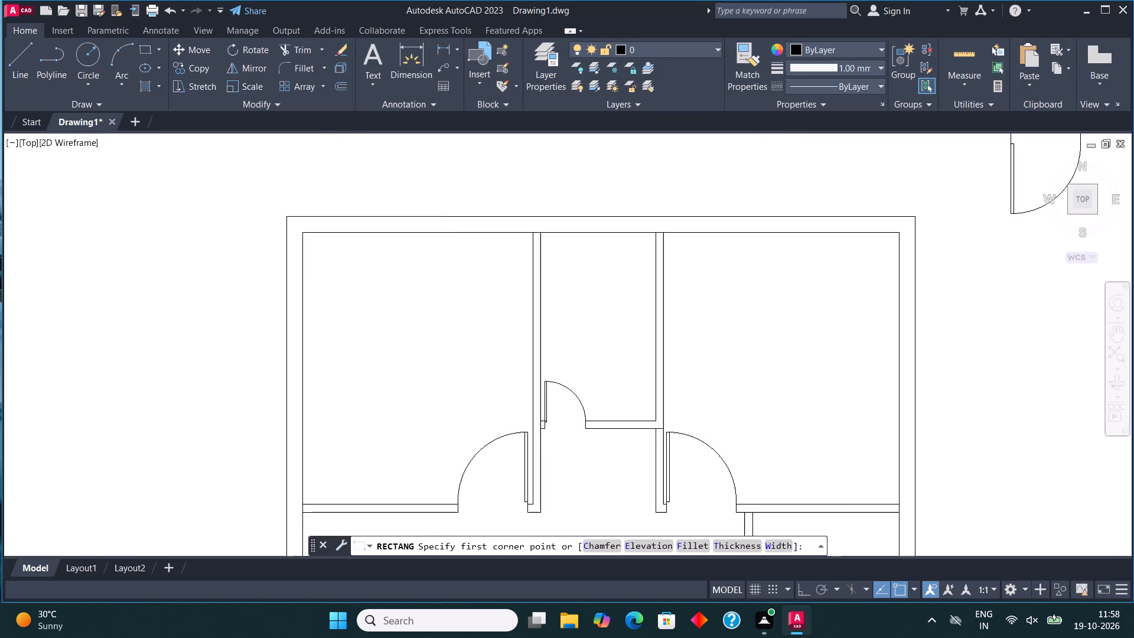
left_click(286, 299)
scroll(284, 308, "down", 1)
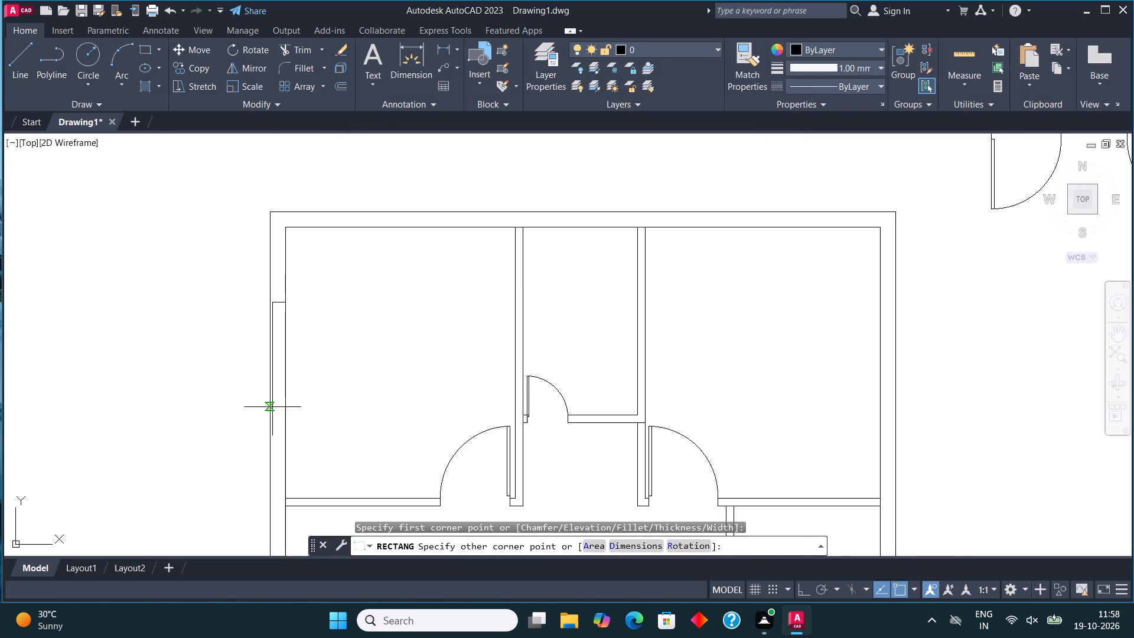
left_click(270, 434)
left_click(18, 50)
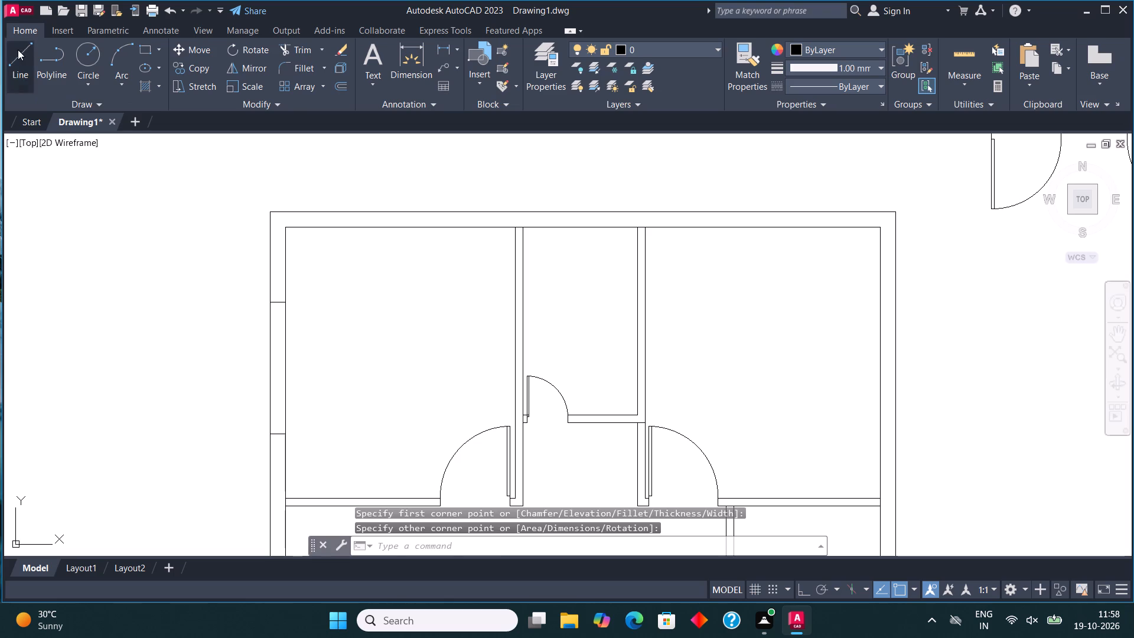
left_click(279, 435)
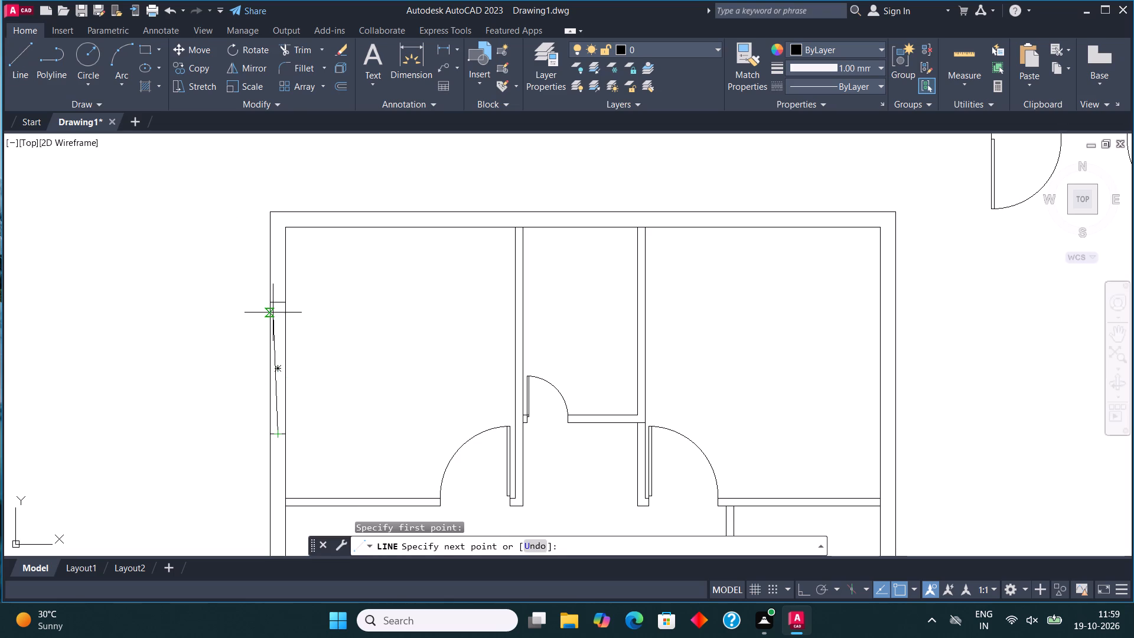
left_click(279, 305)
key("Escape")
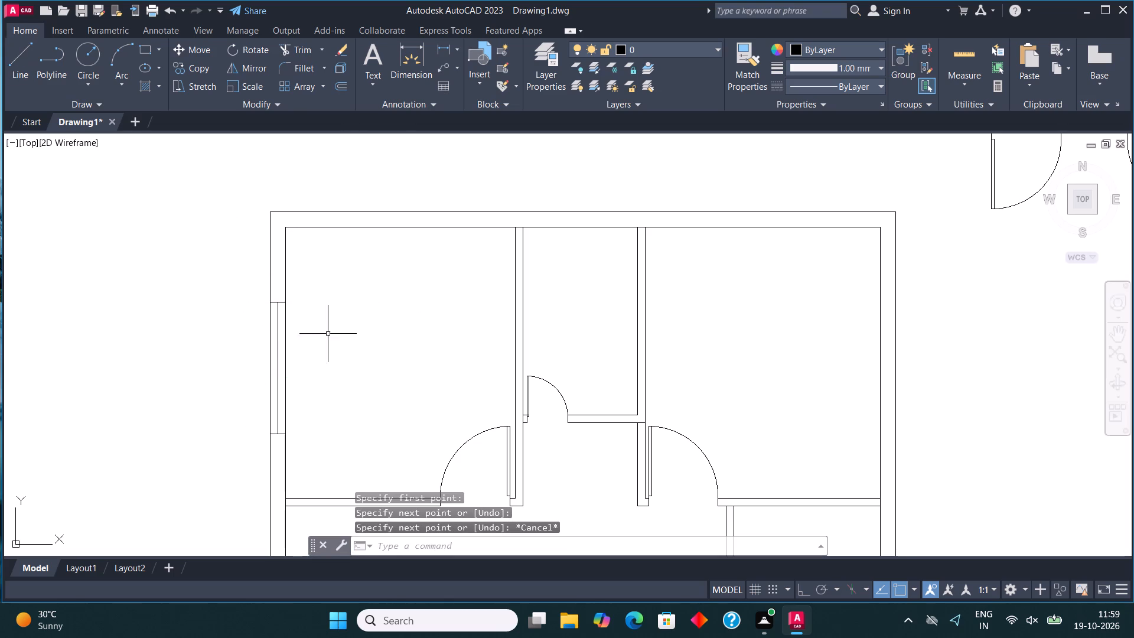
Copy the northwest room's window into the northeast room's east wall and into the west wall of the large middle room.
left_click(266, 446)
left_click(306, 268)
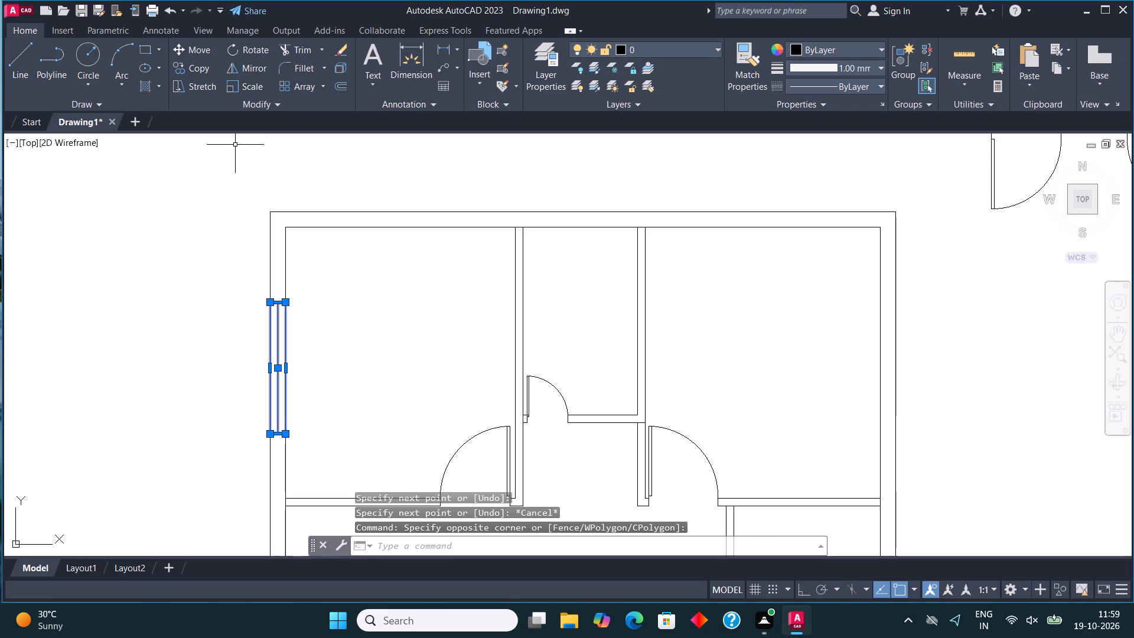
left_click(195, 65)
left_click(286, 299)
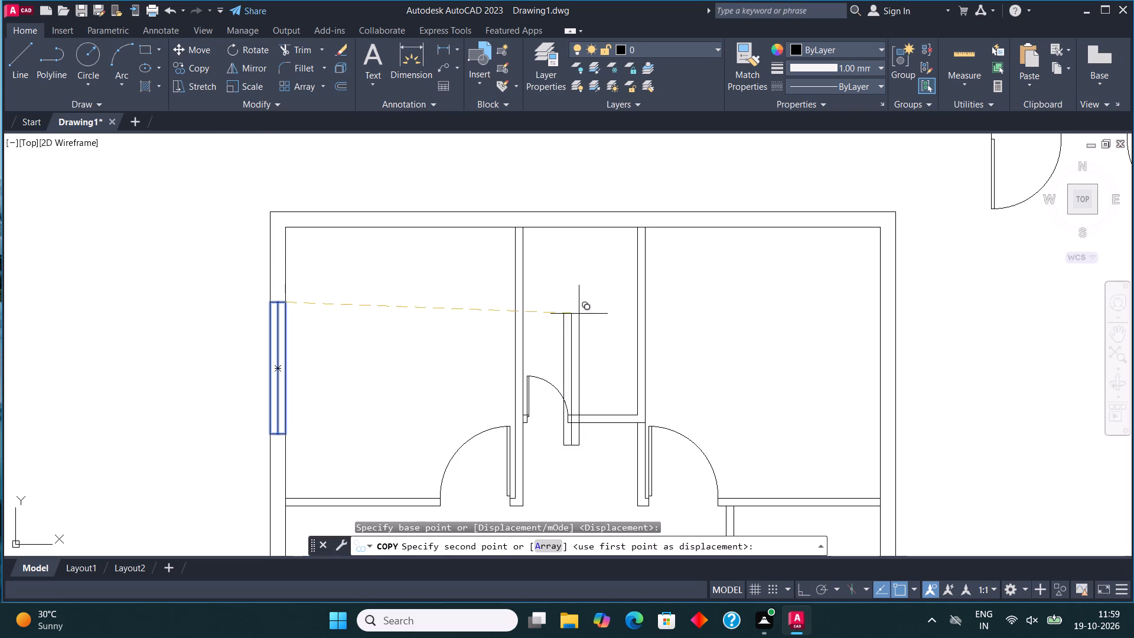
left_click(894, 302)
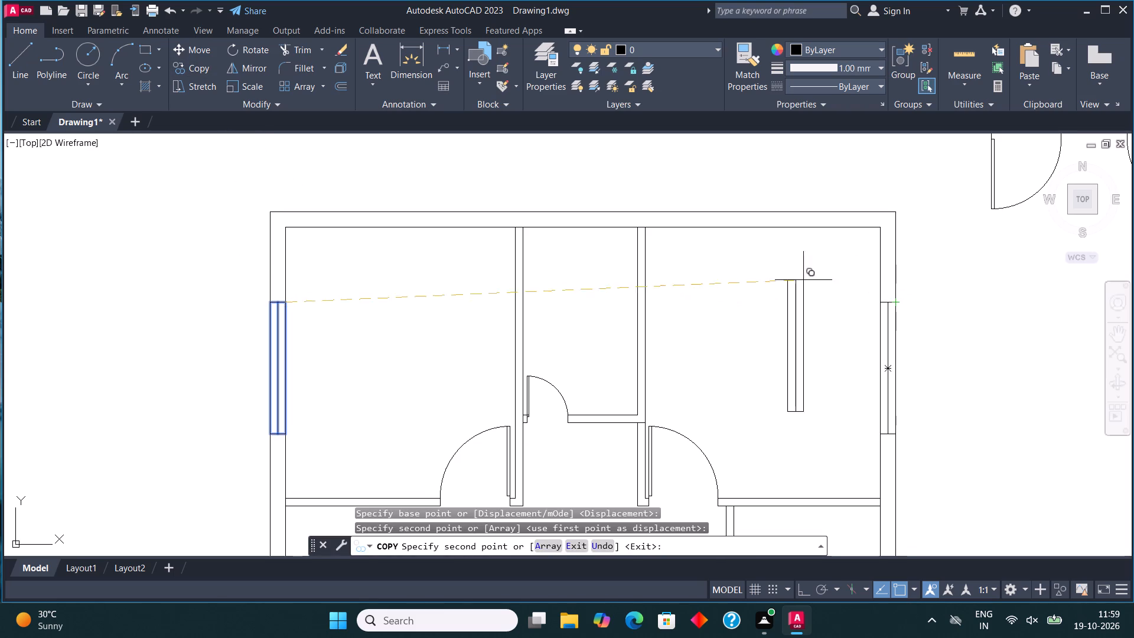
scroll(706, 261, "down", 3)
scroll(624, 328, "up", 2)
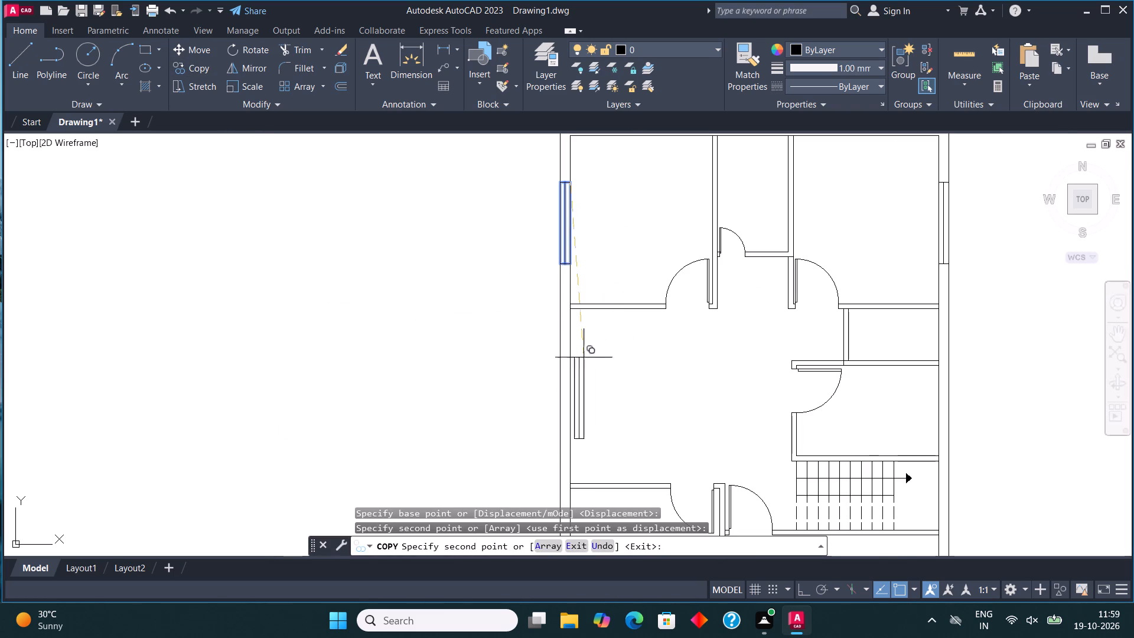
left_click(571, 363)
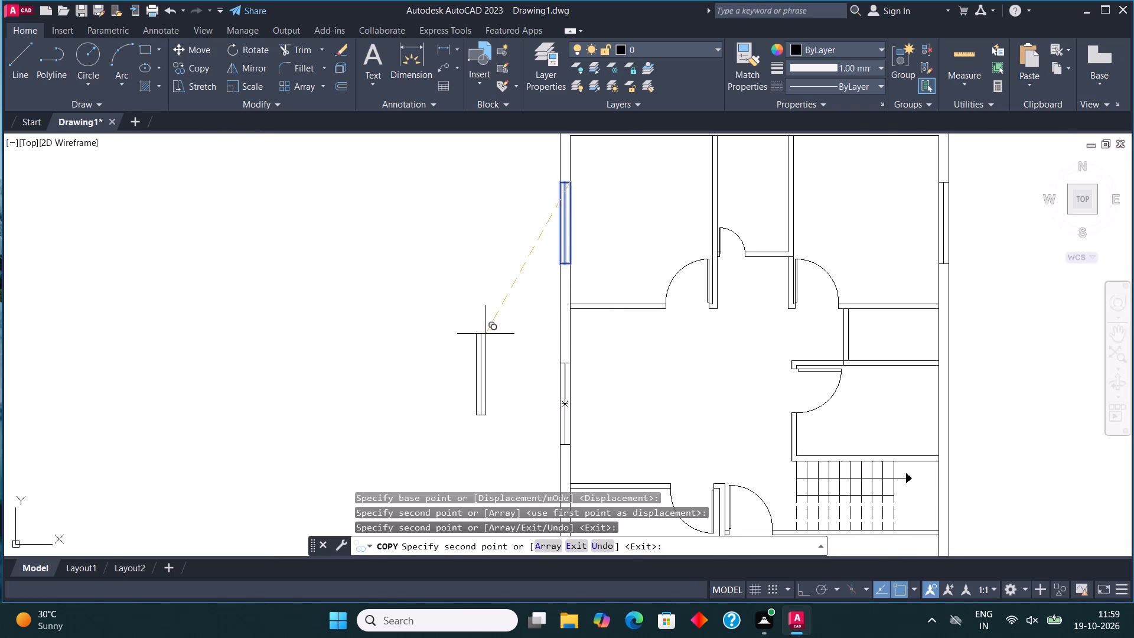
scroll(487, 327, "down", 2)
scroll(663, 342, "up", 2)
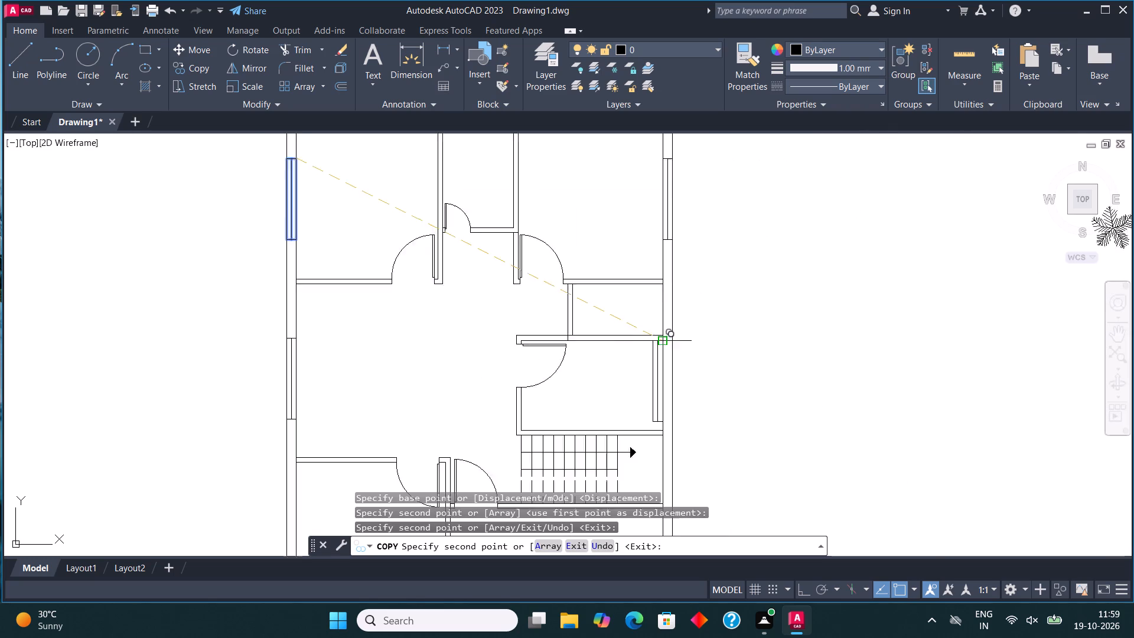
scroll(664, 342, "up", 1)
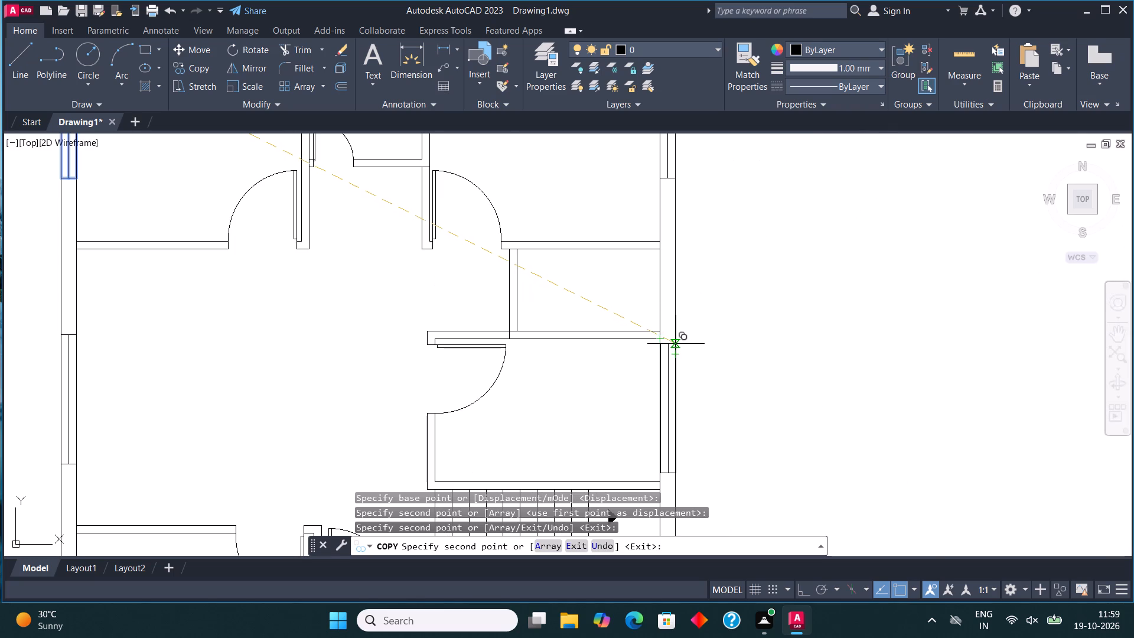
key("Escape")
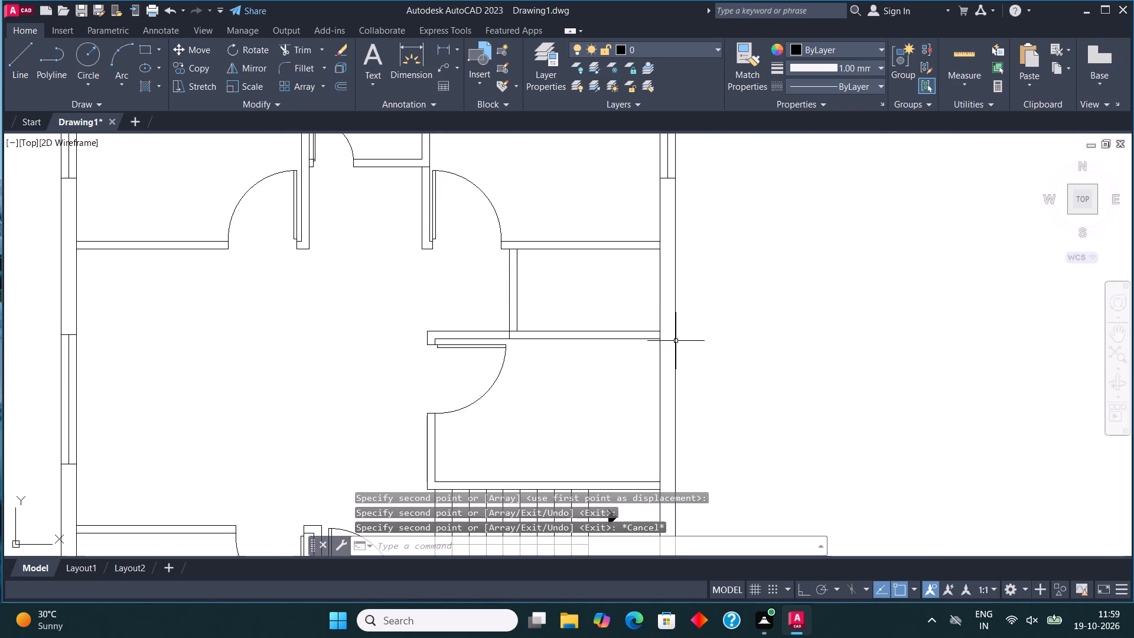
Draw a shorter window in the east wall of the small room south of the northeast room, as a wall-thick rectangle with a lengthwise centre line.
left_click(145, 47)
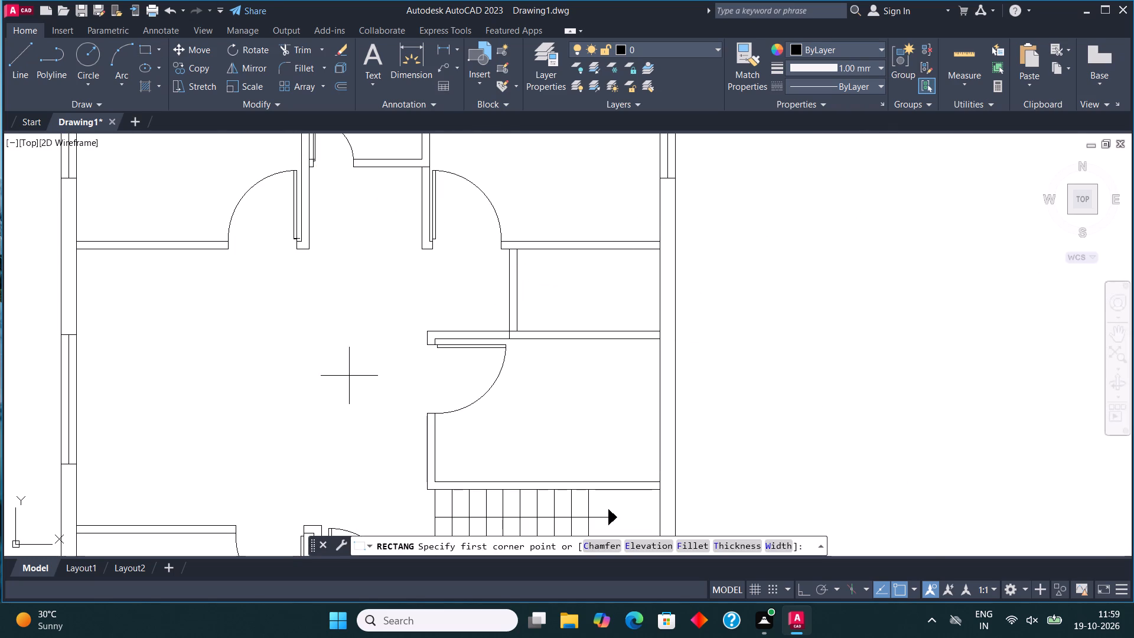
scroll(398, 401, "down", 2)
scroll(513, 360, "up", 1)
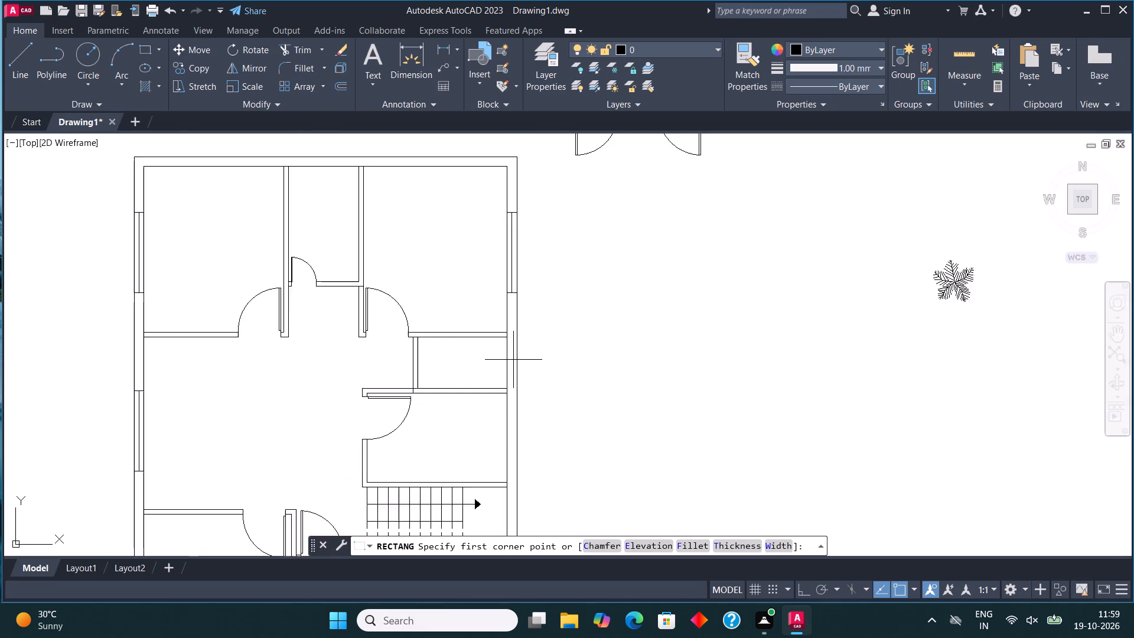
scroll(513, 360, "up", 3)
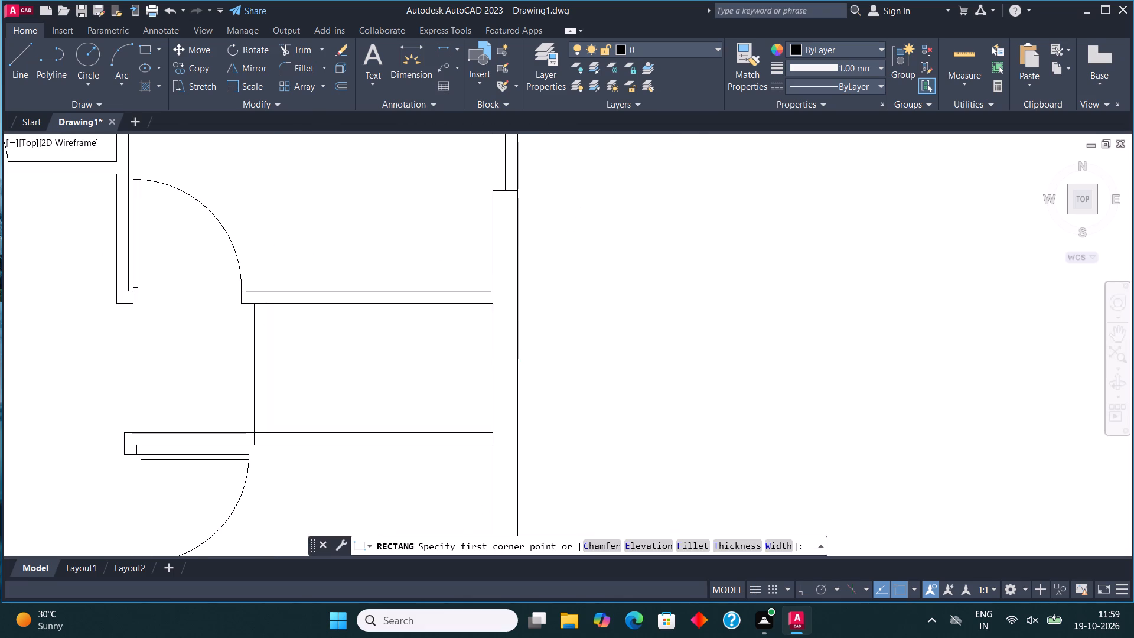
left_click(480, 308)
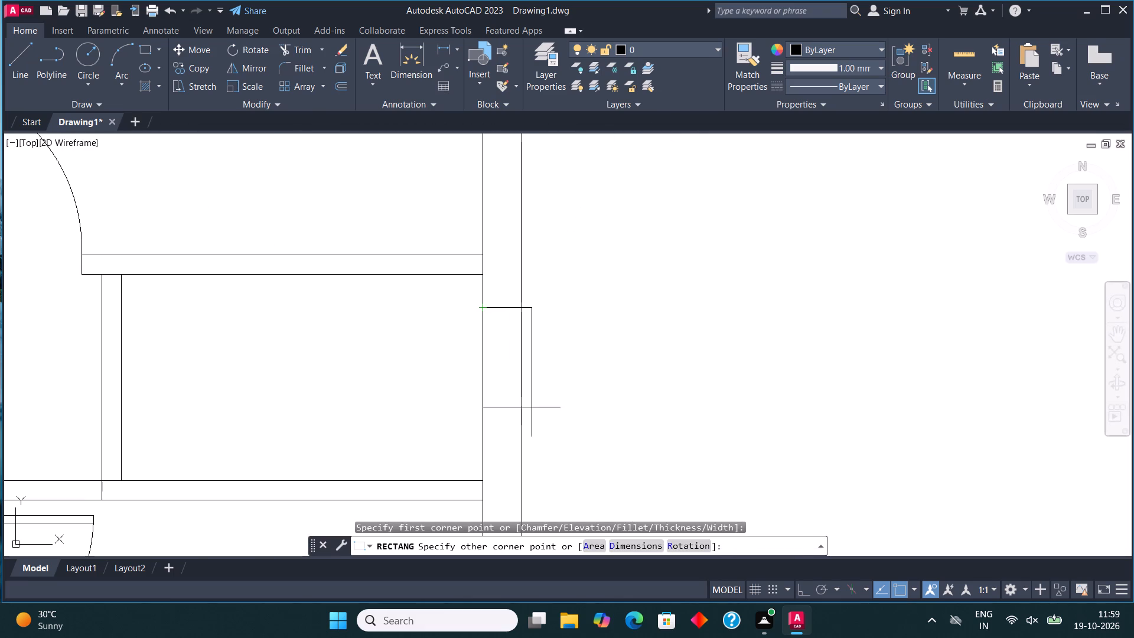
left_click(521, 445)
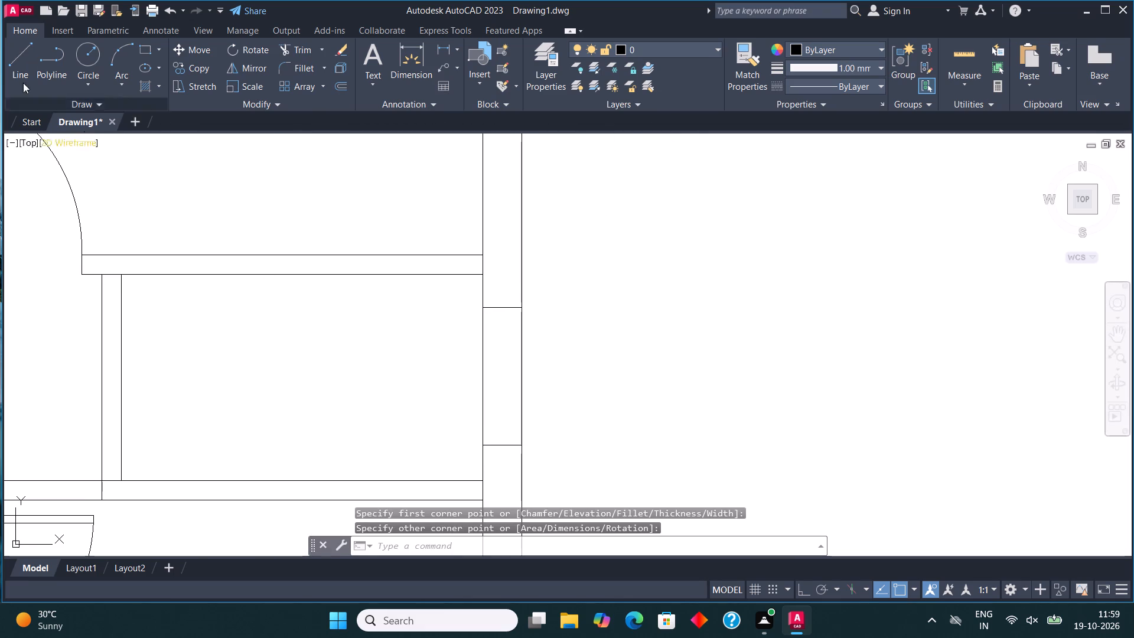
left_click(18, 54)
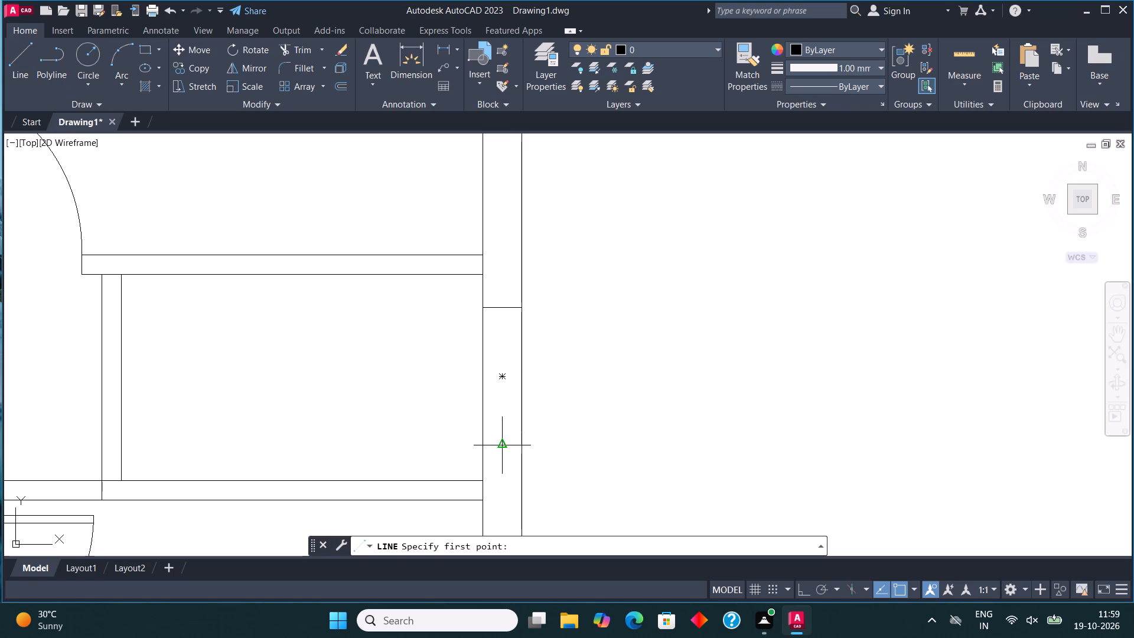
left_click(505, 448)
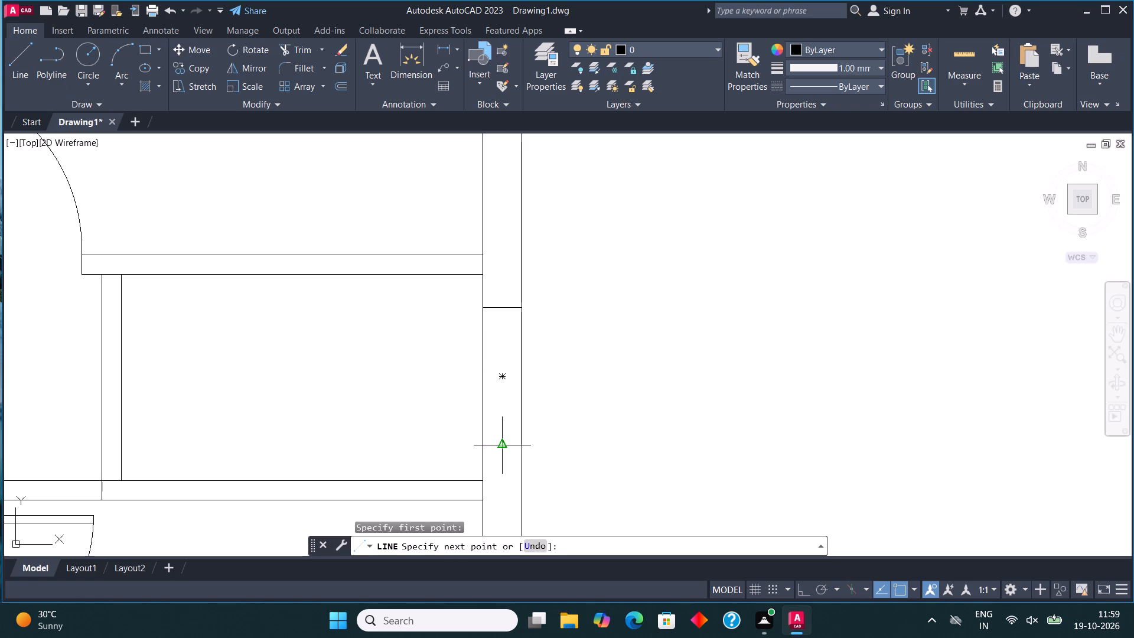
left_click(503, 311)
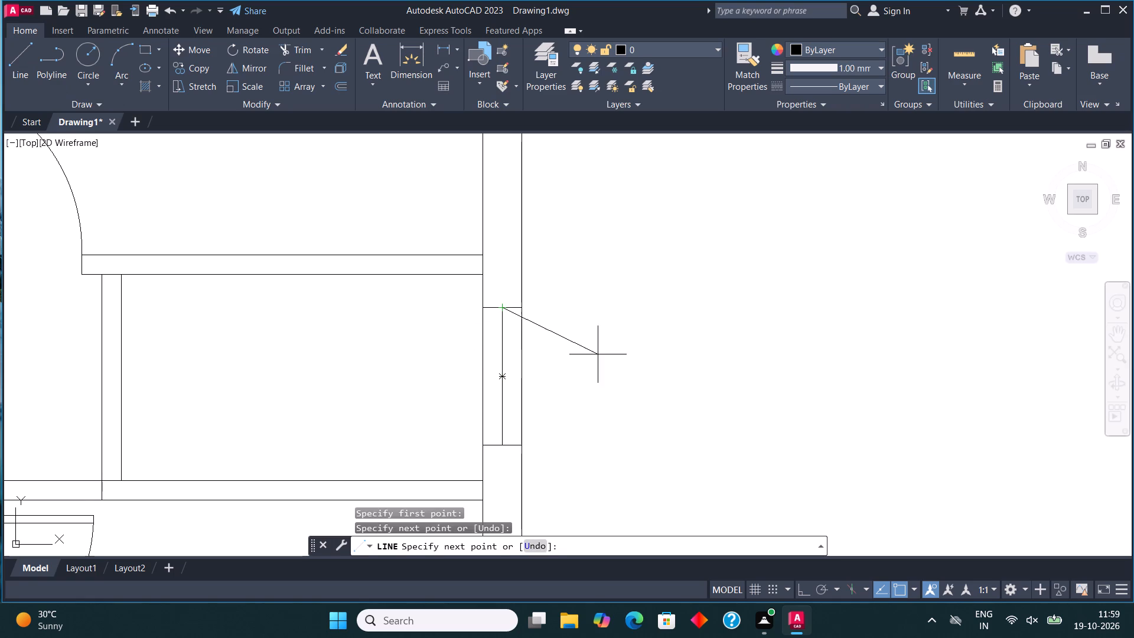
key("Escape")
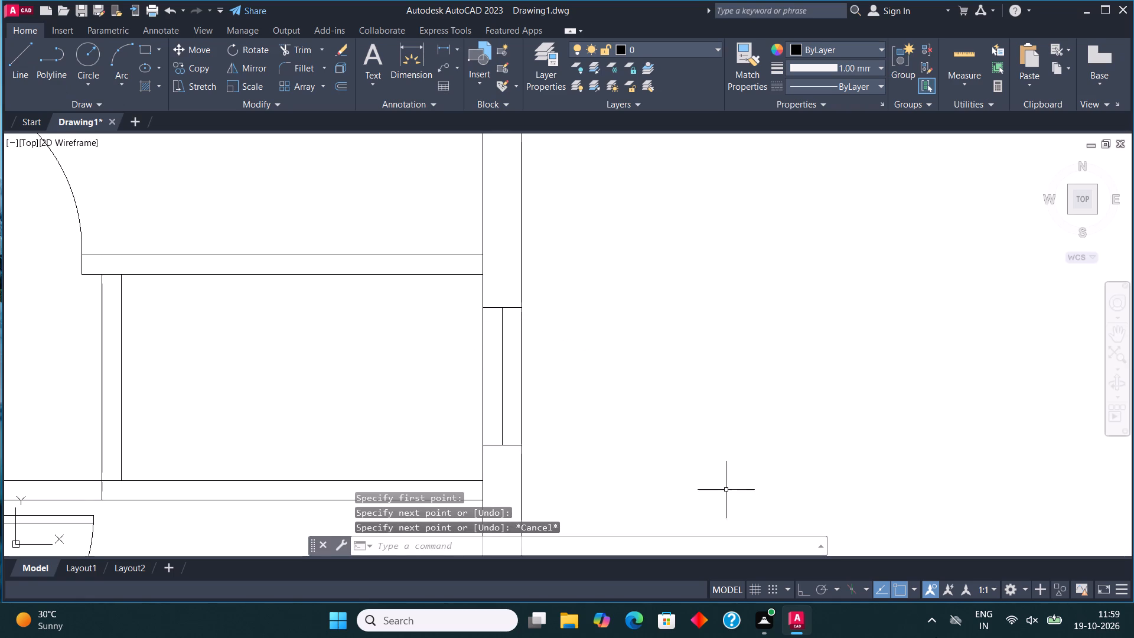
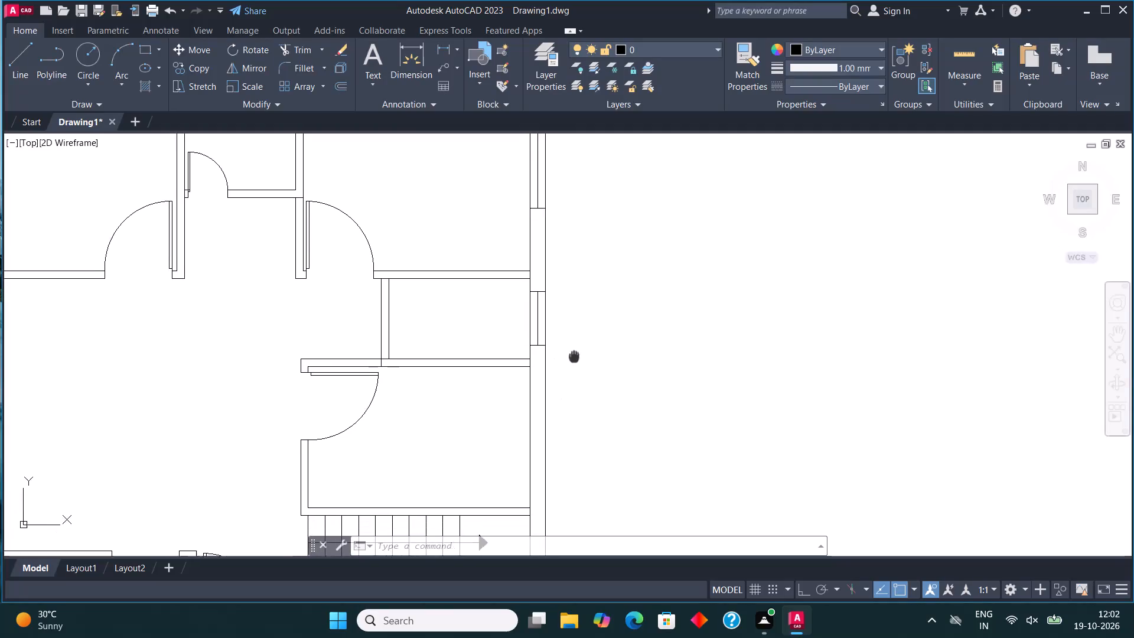
Draw a window in the east exterior wall of the room above the staircase, as a rectangle across the wall with a centre line.
scroll(539, 390, "up", 1)
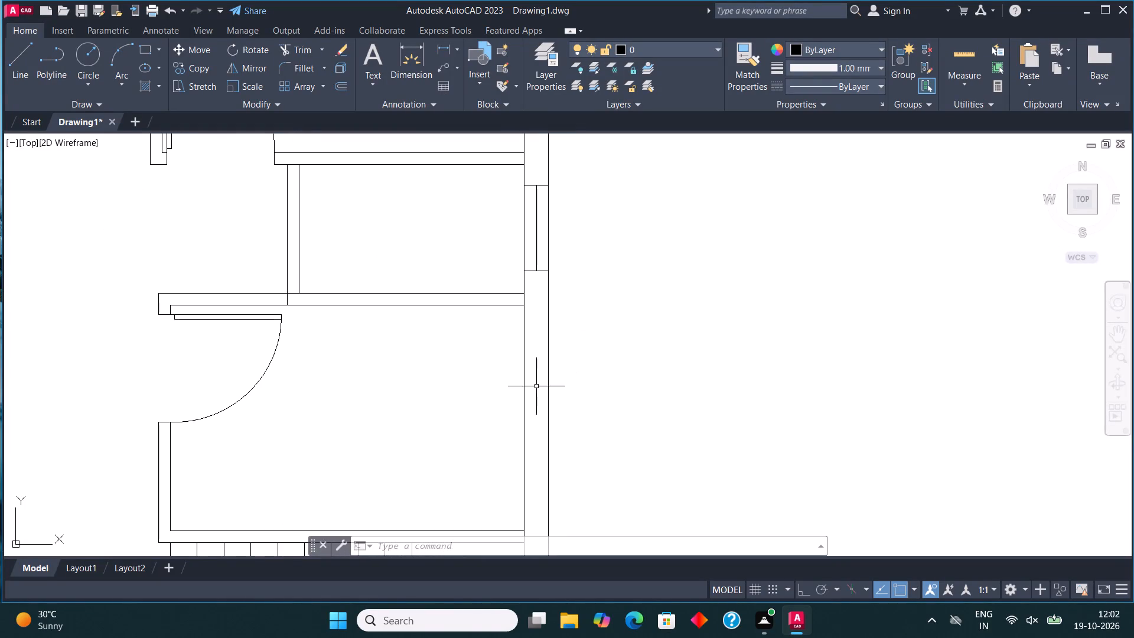
left_click(143, 43)
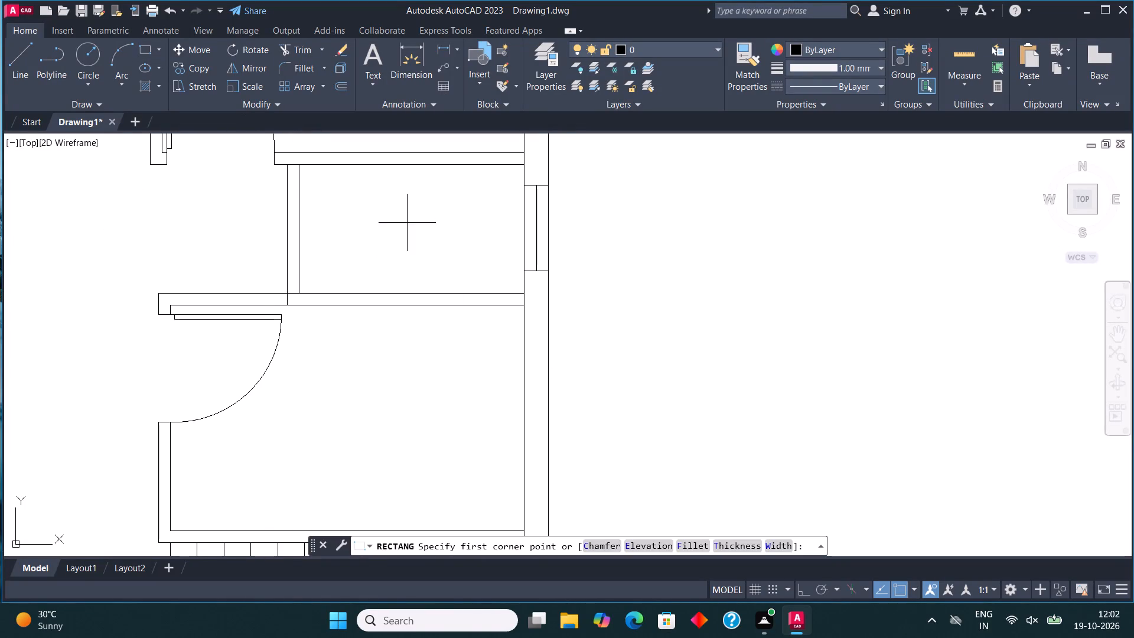
scroll(412, 230, "down", 1)
scroll(488, 362, "up", 1)
left_click(482, 400)
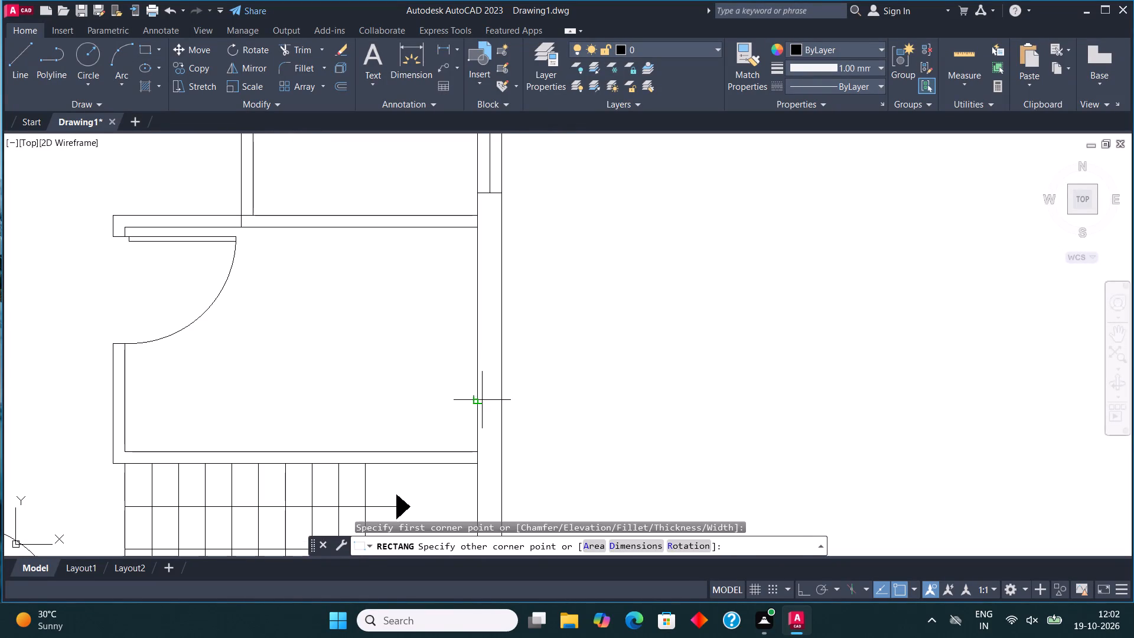
left_click(501, 275)
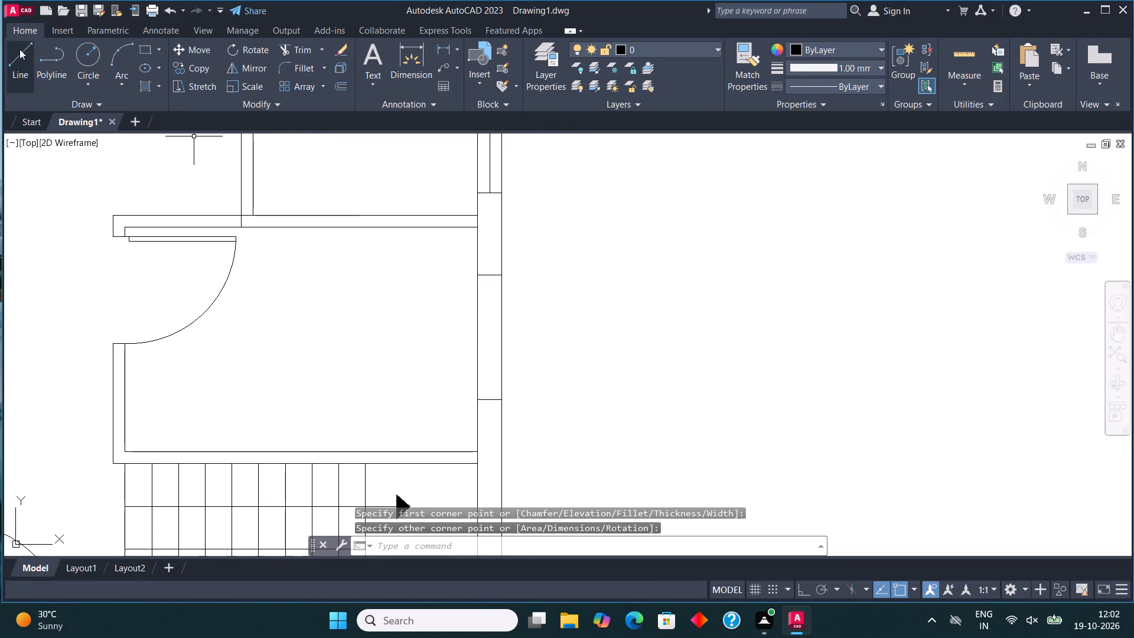
left_click(26, 57)
left_click(491, 398)
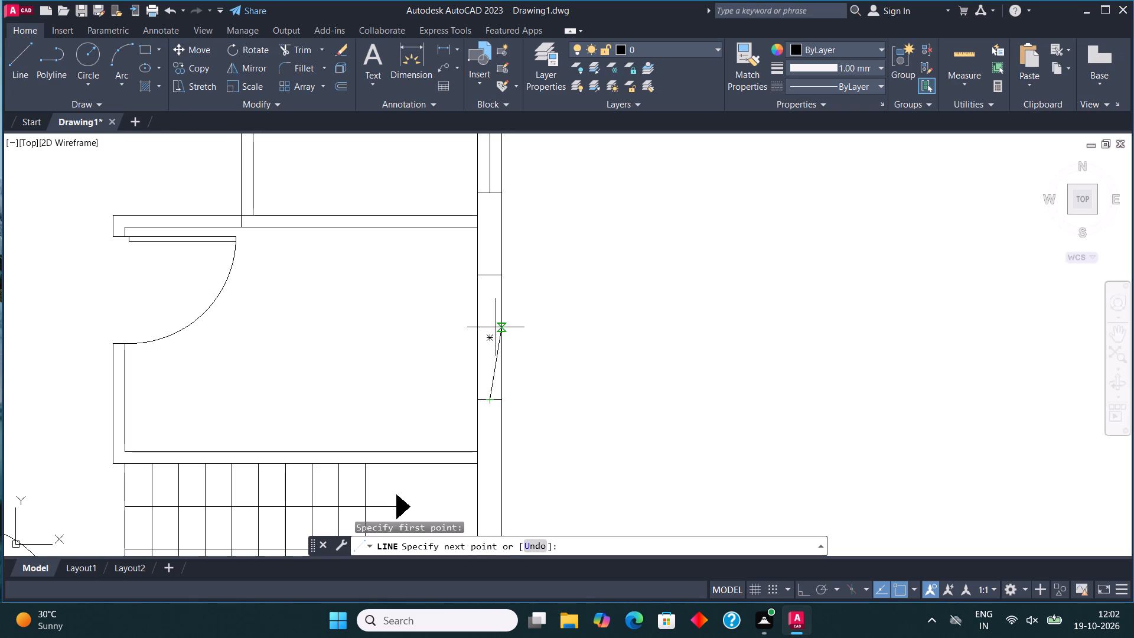
left_click(487, 277)
key("Escape")
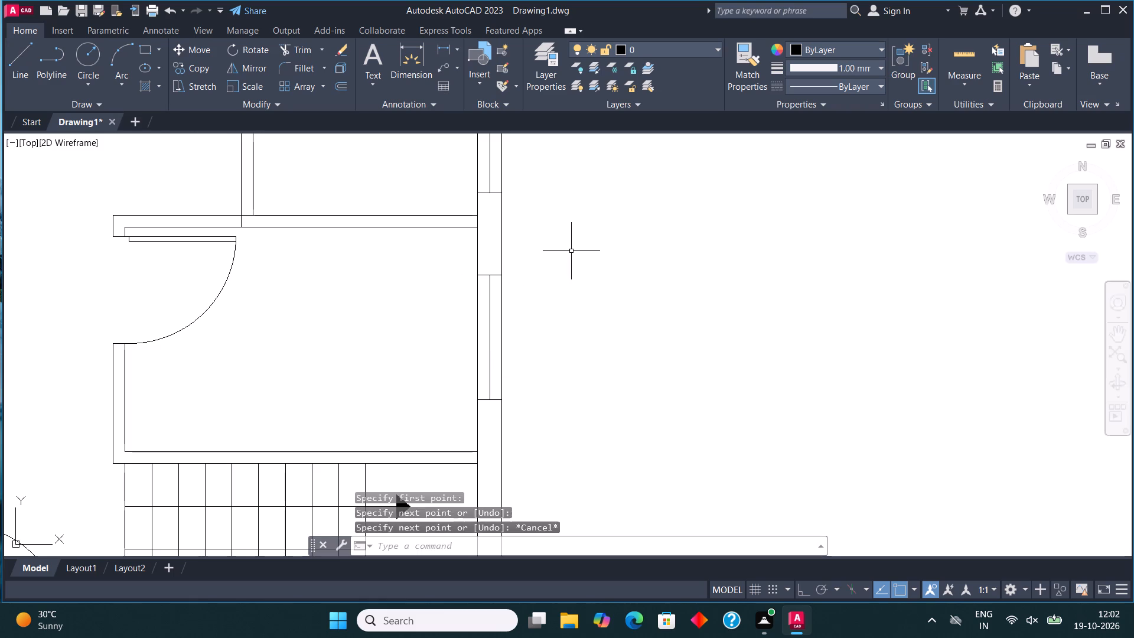
Copy the new window down the east exterior wall to the staircase area.
scroll(577, 248, "down", 2)
middle_click_drag(549, 346, 565, 343)
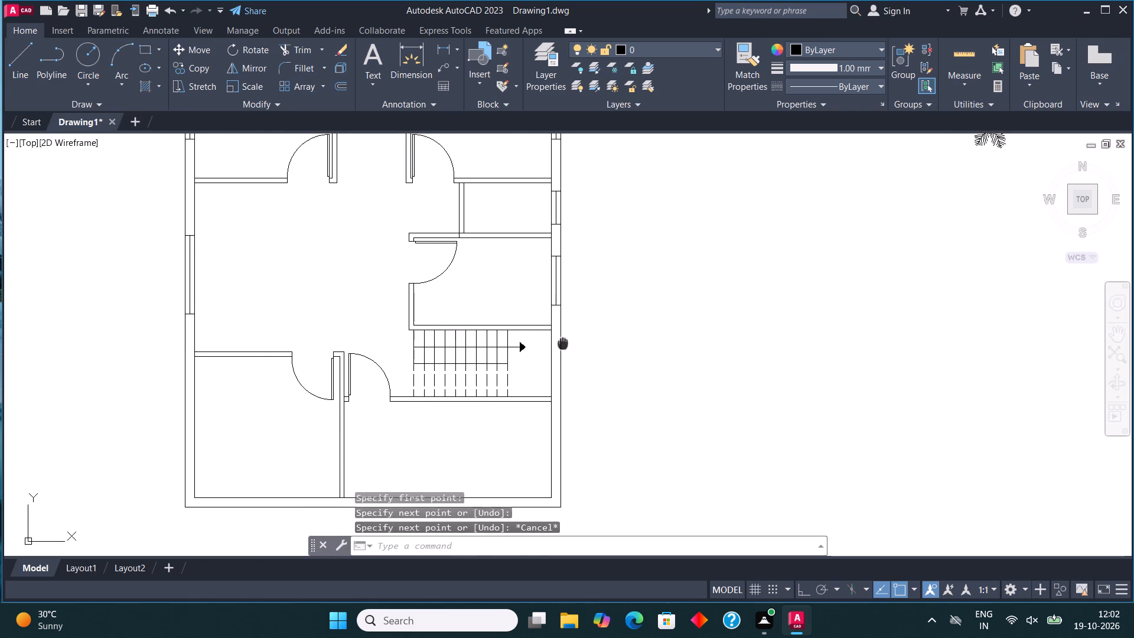
middle_click_drag(565, 343, 566, 340)
scroll(563, 345, "up", 2)
scroll(561, 345, "down", 1)
middle_click_drag(552, 223, 542, 291)
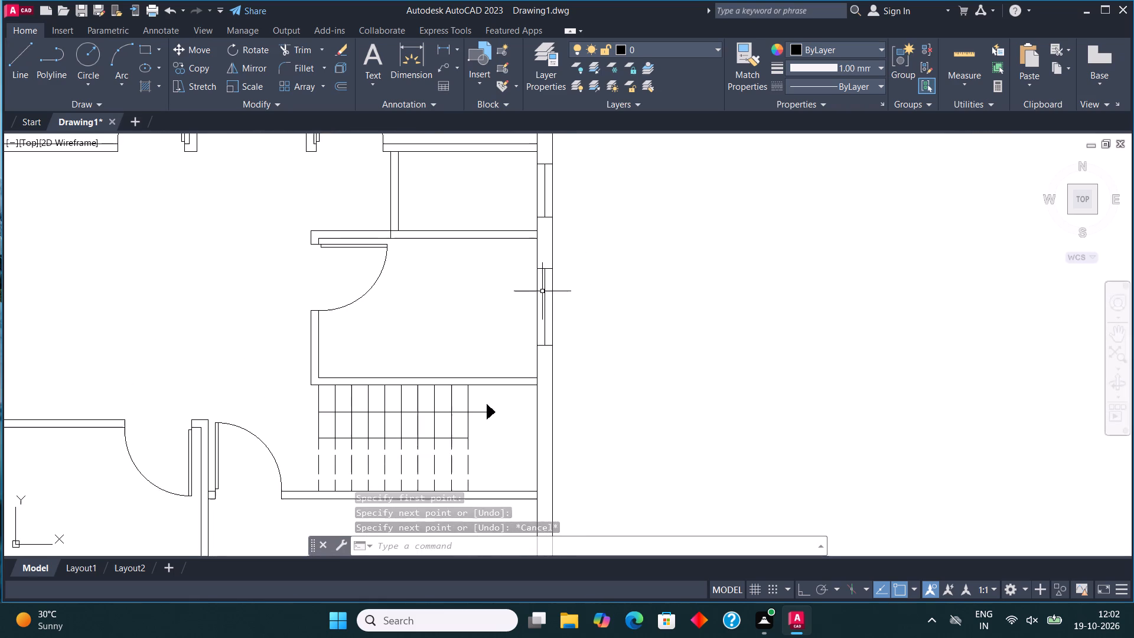
left_click(533, 354)
left_click(566, 260)
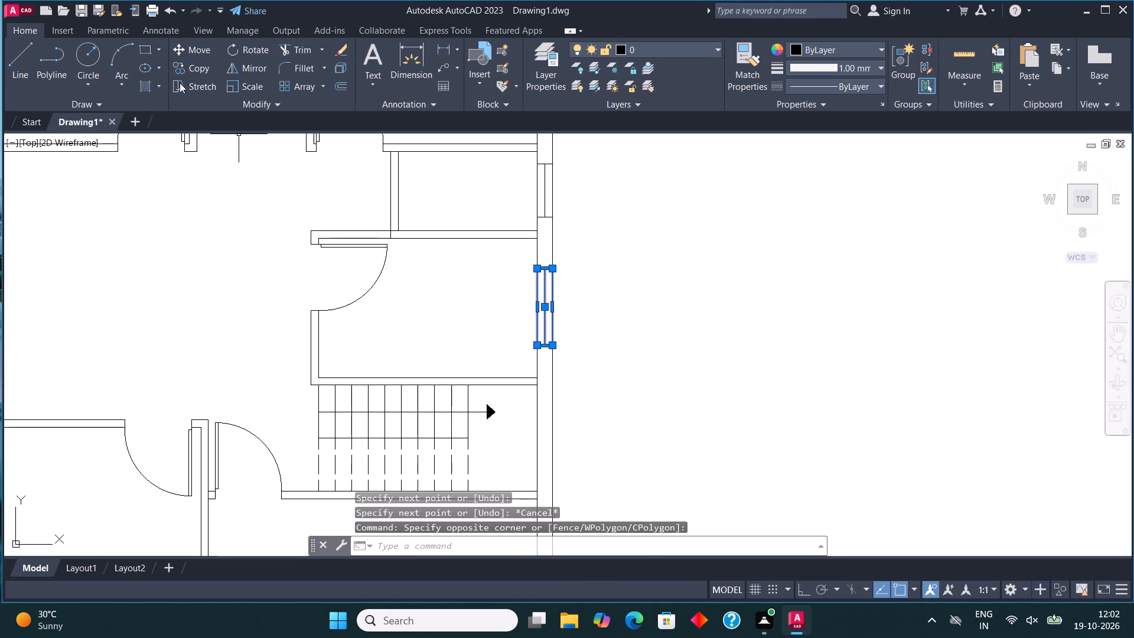
left_click(188, 70)
left_click(536, 262)
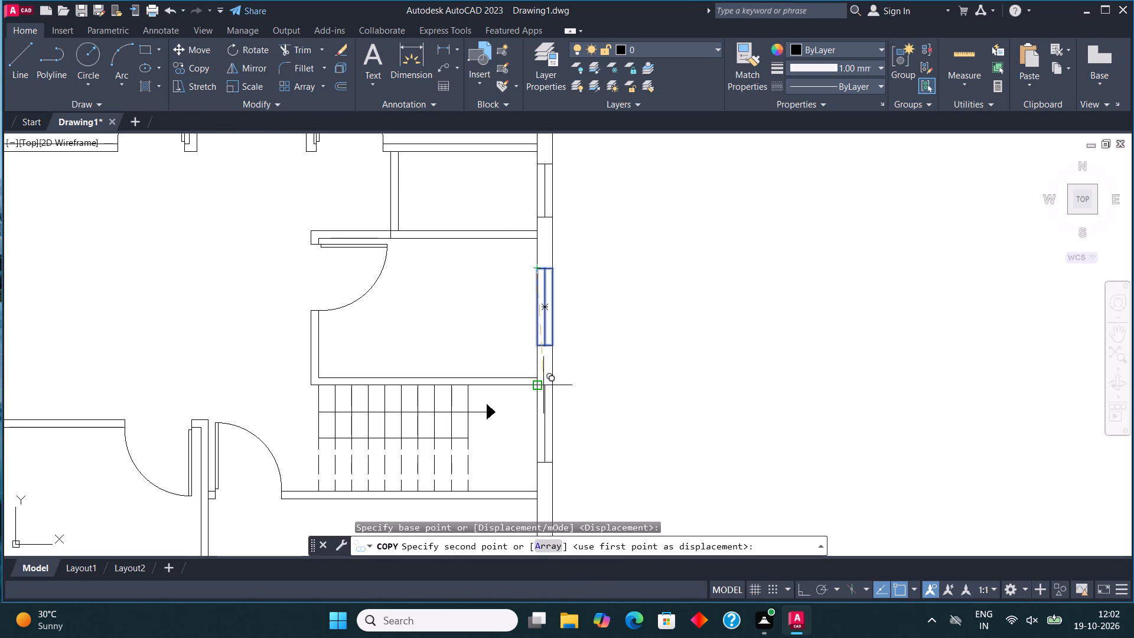
left_click(536, 402)
scroll(634, 286, "down", 3)
key("Escape")
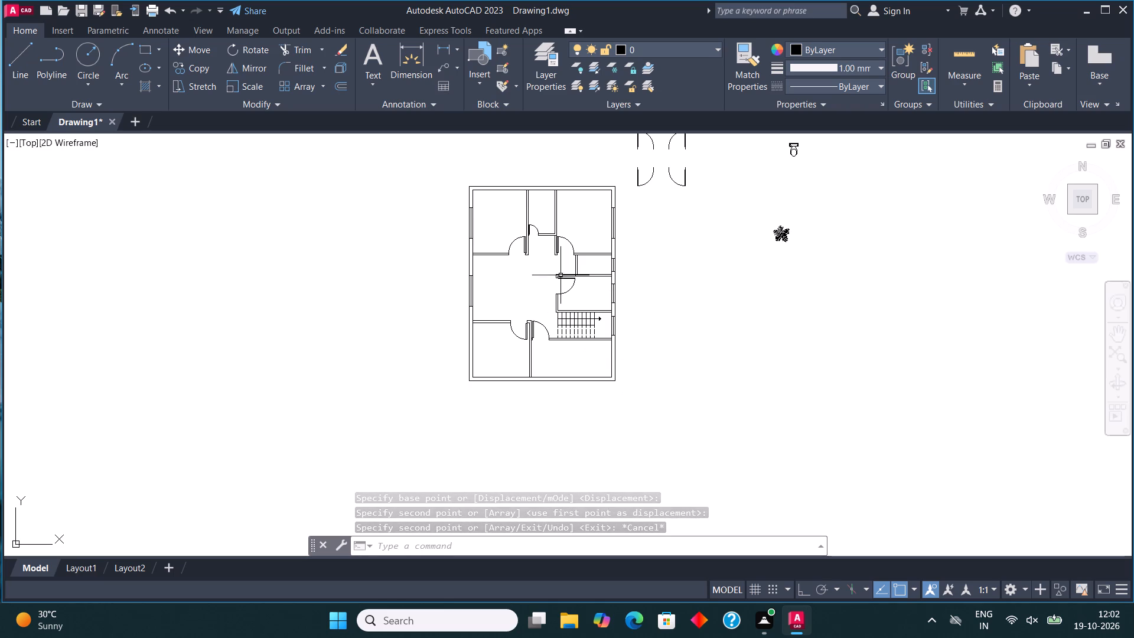
Draw a window in the south exterior wall of the southwest room, as a rectangle across the wall thickness with a centre line.
scroll(485, 362, "up", 3)
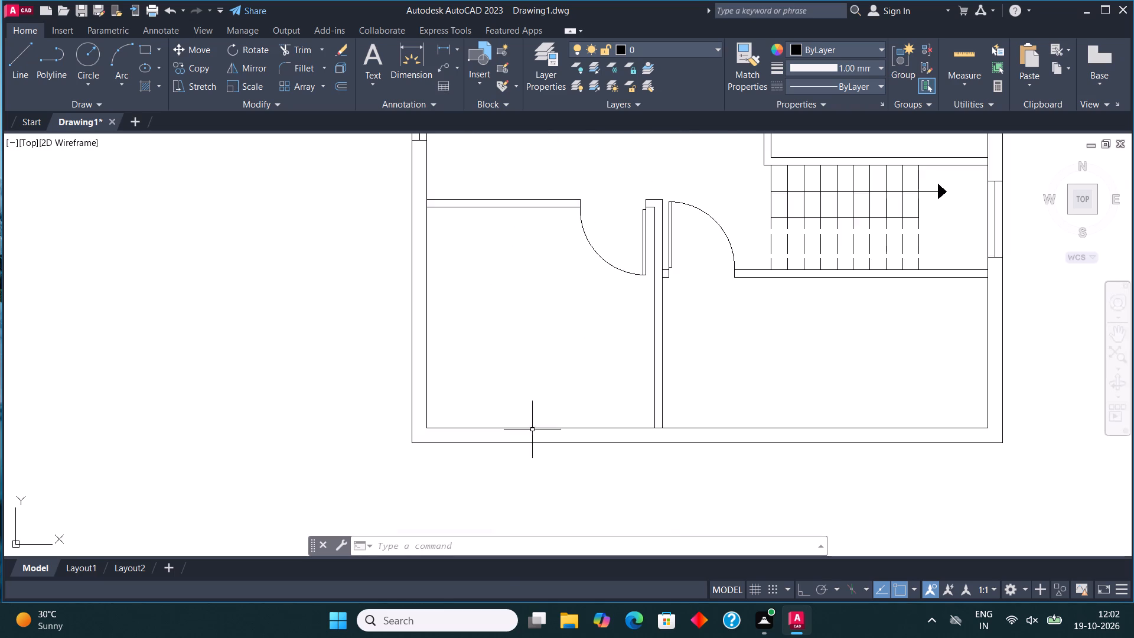
scroll(531, 425, "up", 1)
middle_click_drag(520, 418, 458, 361)
left_click(141, 46)
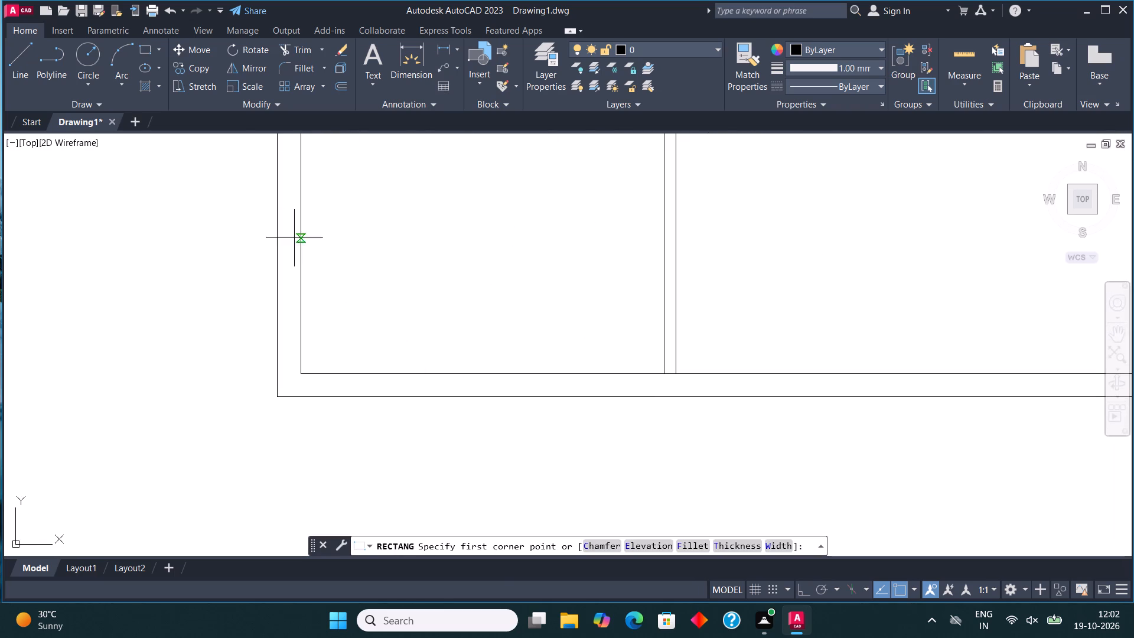
left_click(402, 373)
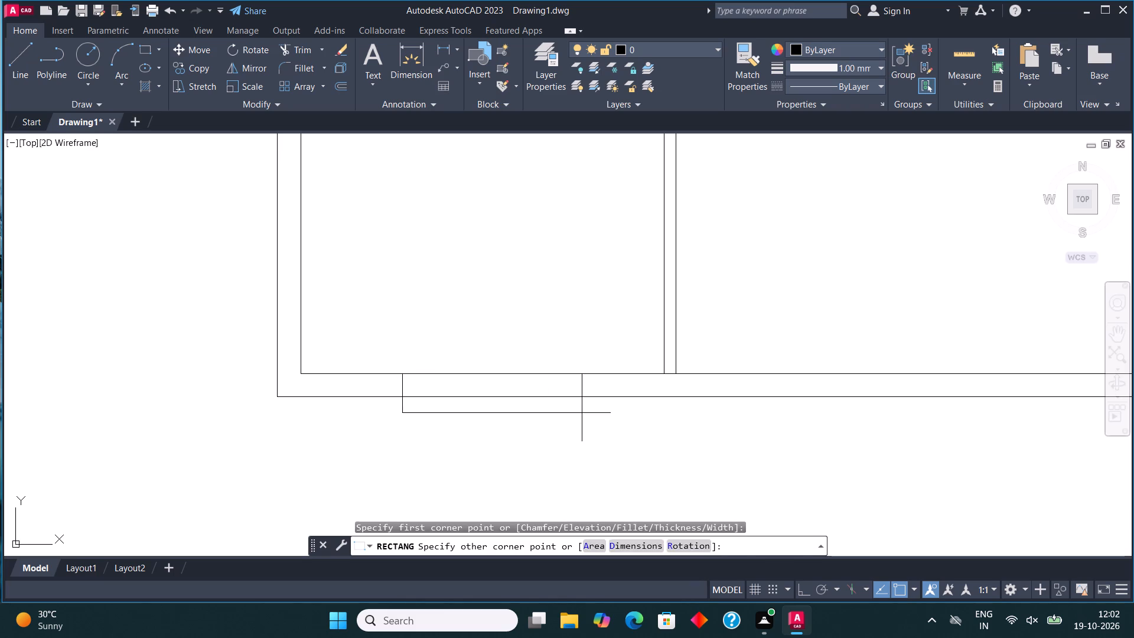
left_click(583, 399)
left_click(22, 40)
left_click(25, 54)
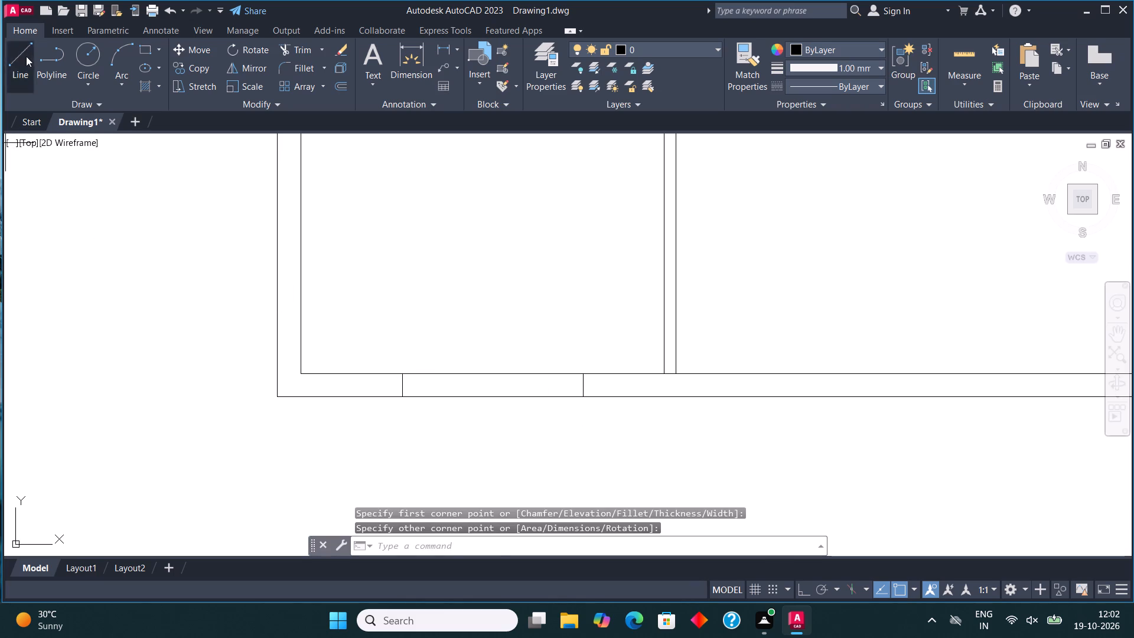
left_click(401, 388)
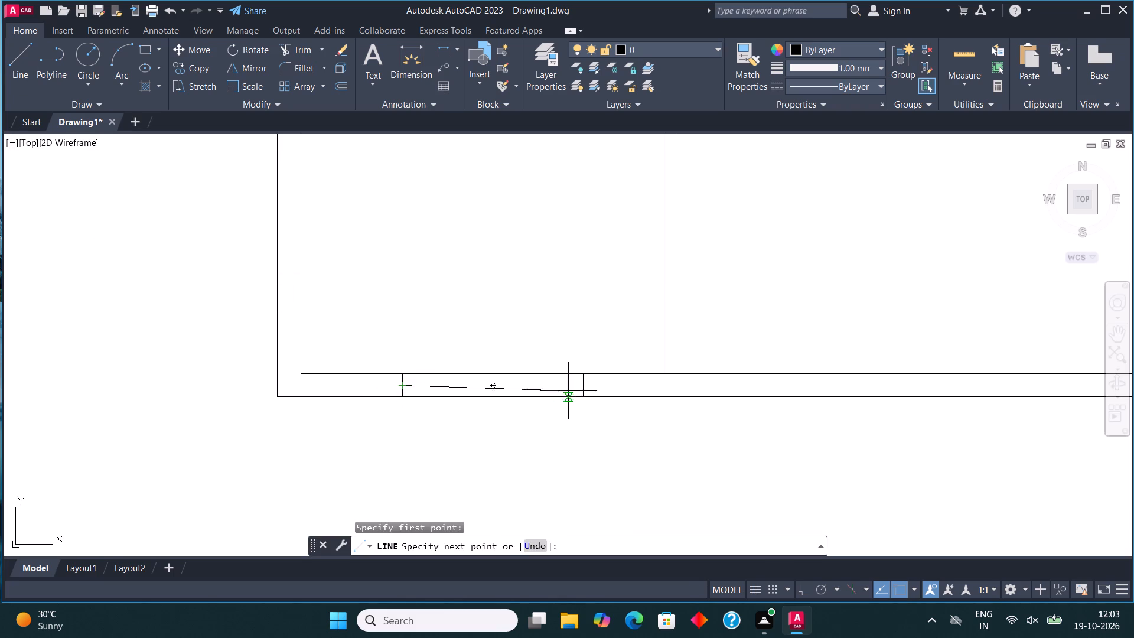
left_click(586, 383)
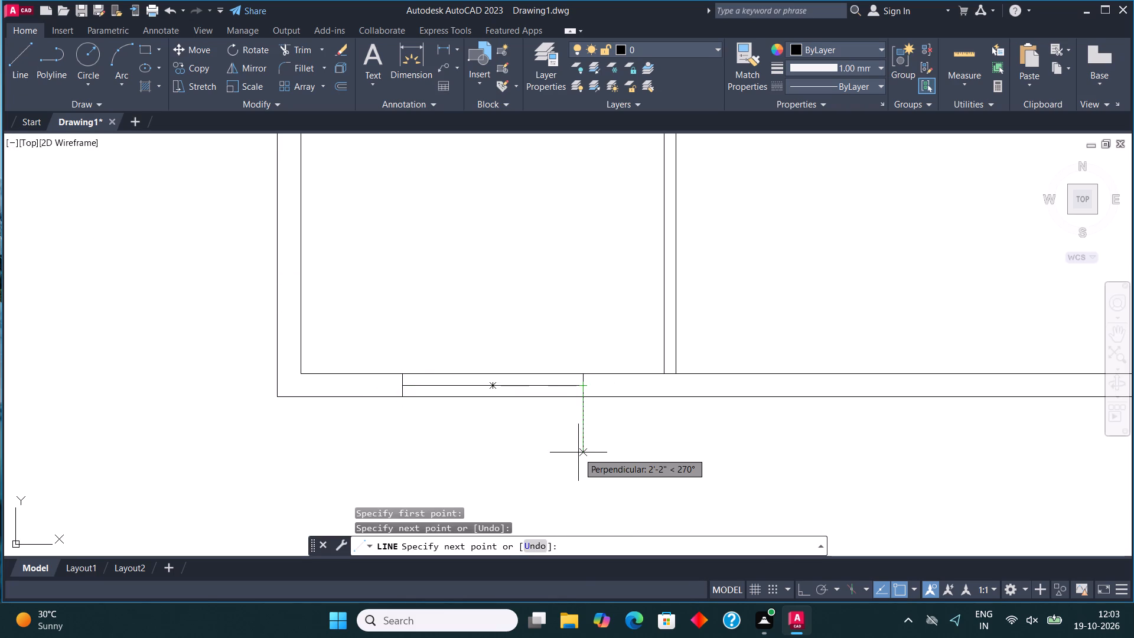
key("Escape")
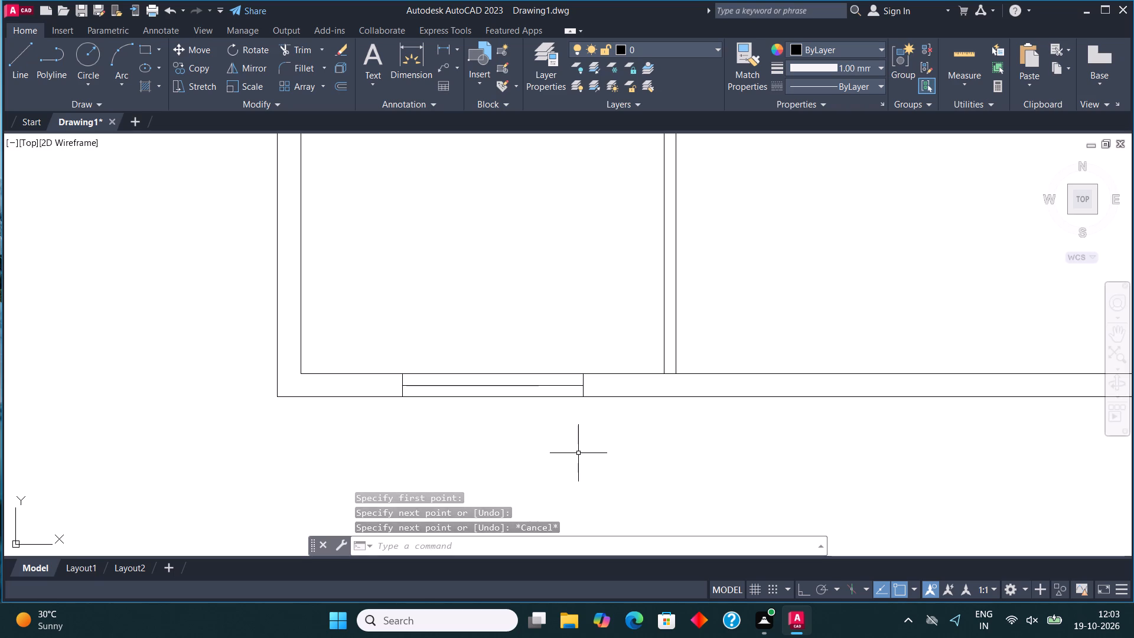
Draw a line from the southern partition's east face across the south exterior wall, extending 9" beyond its outer face.
scroll(582, 401, "down", 4)
middle_click_drag(551, 343, 532, 369)
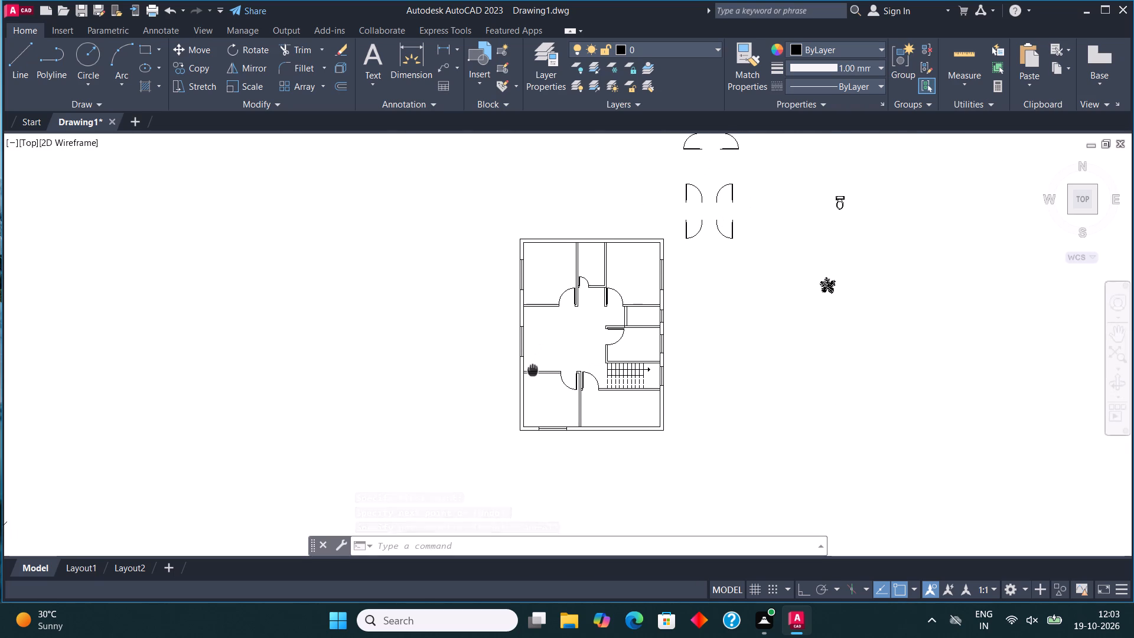
middle_click_drag(532, 369, 531, 369)
scroll(607, 446, "up", 4)
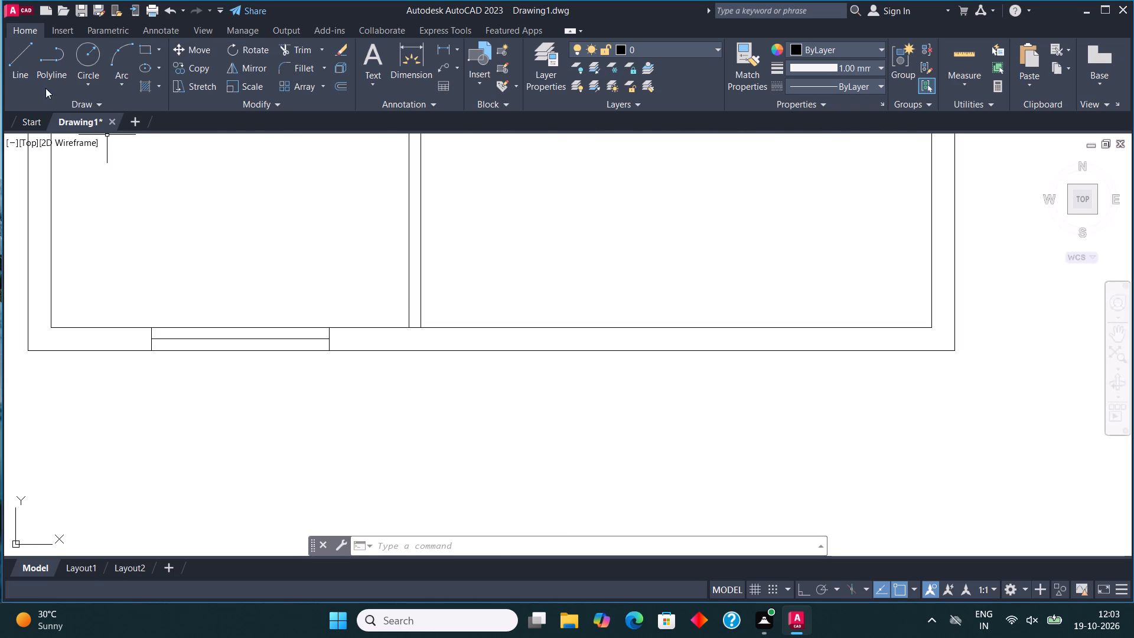
left_click(21, 58)
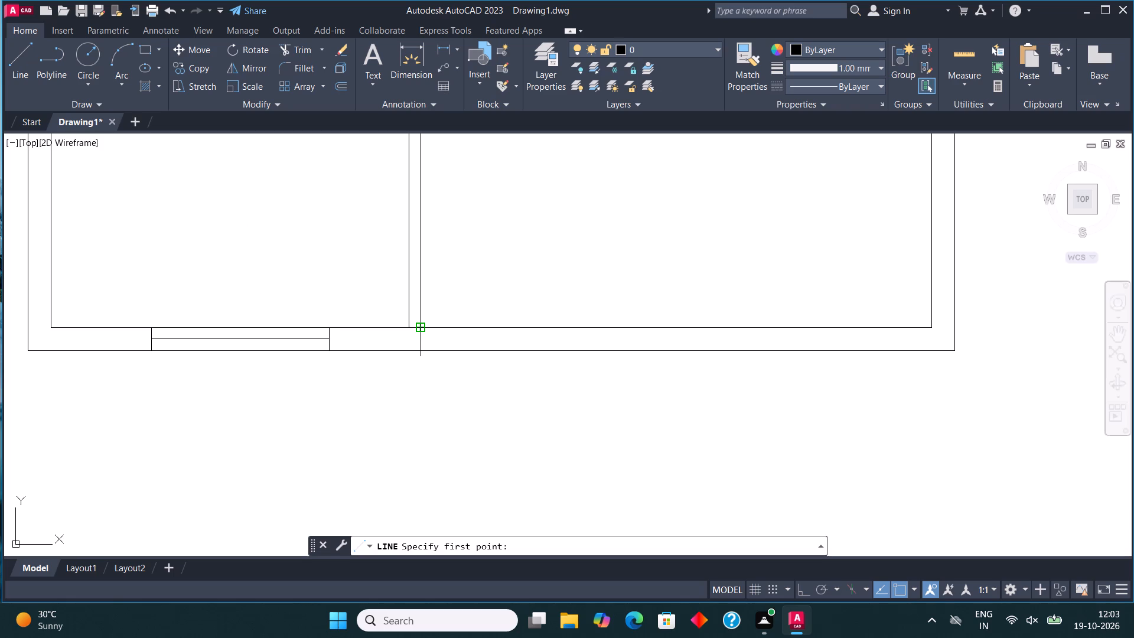
left_click(416, 323)
left_click(421, 351)
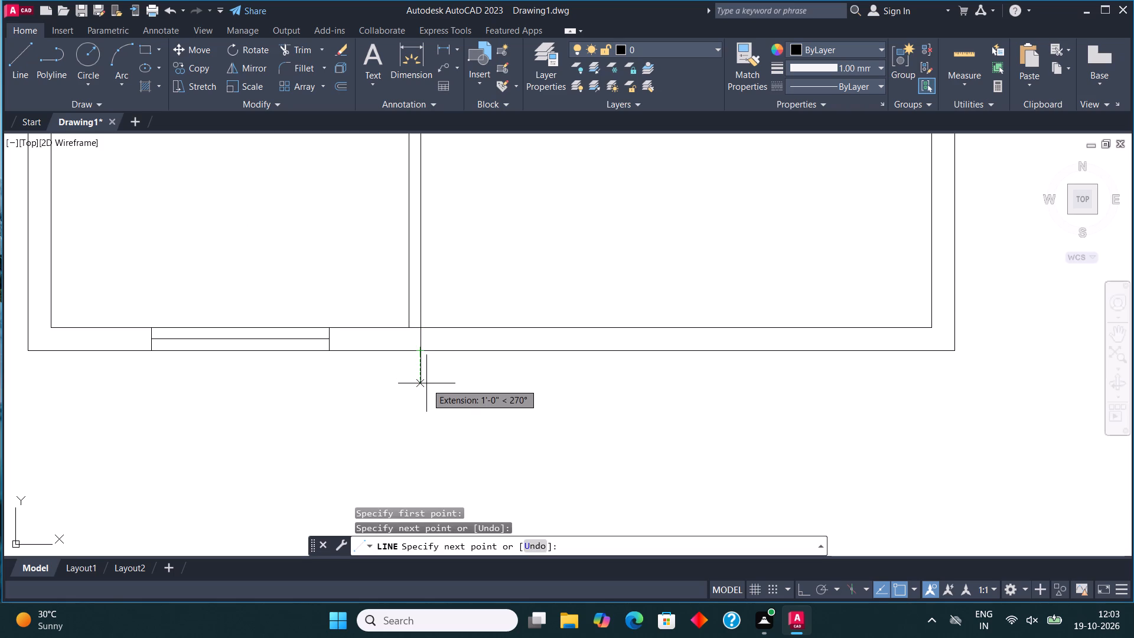
type("9\"")
key("Return")
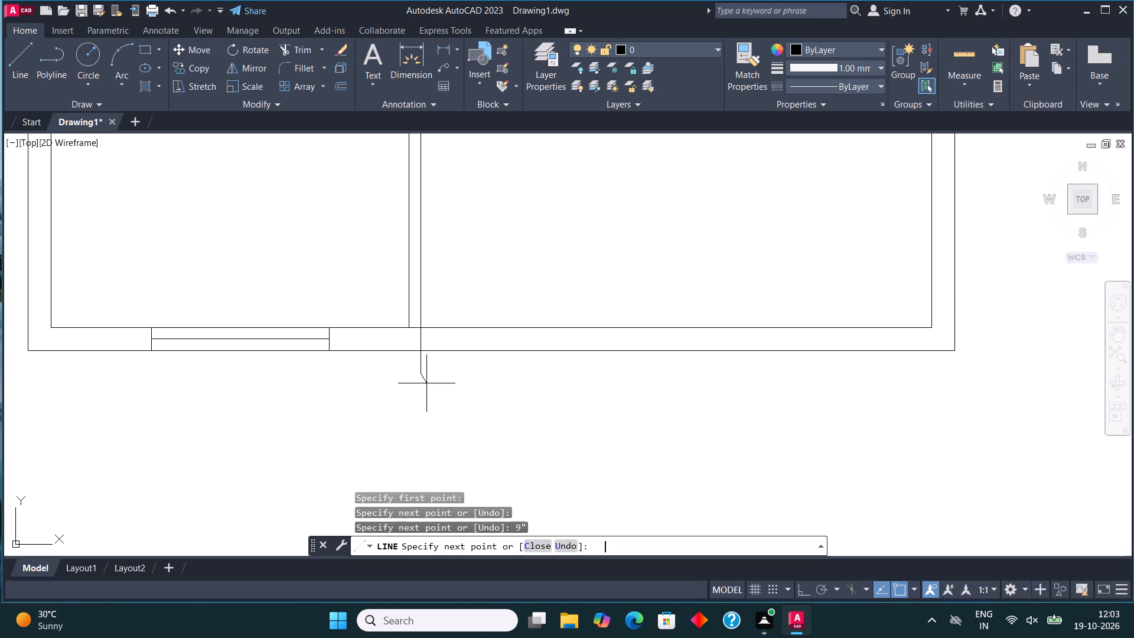
With Ortho on, continue the line parallel to the south wall to the east wall, and join it to both faces of that wall.
key("F8")
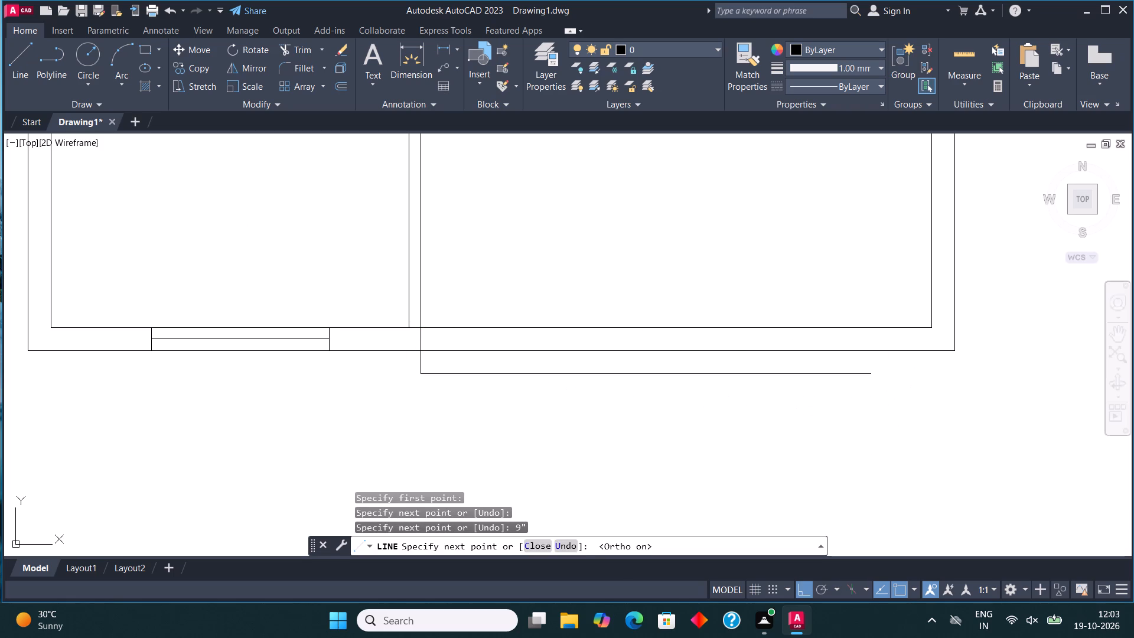
left_click(933, 366)
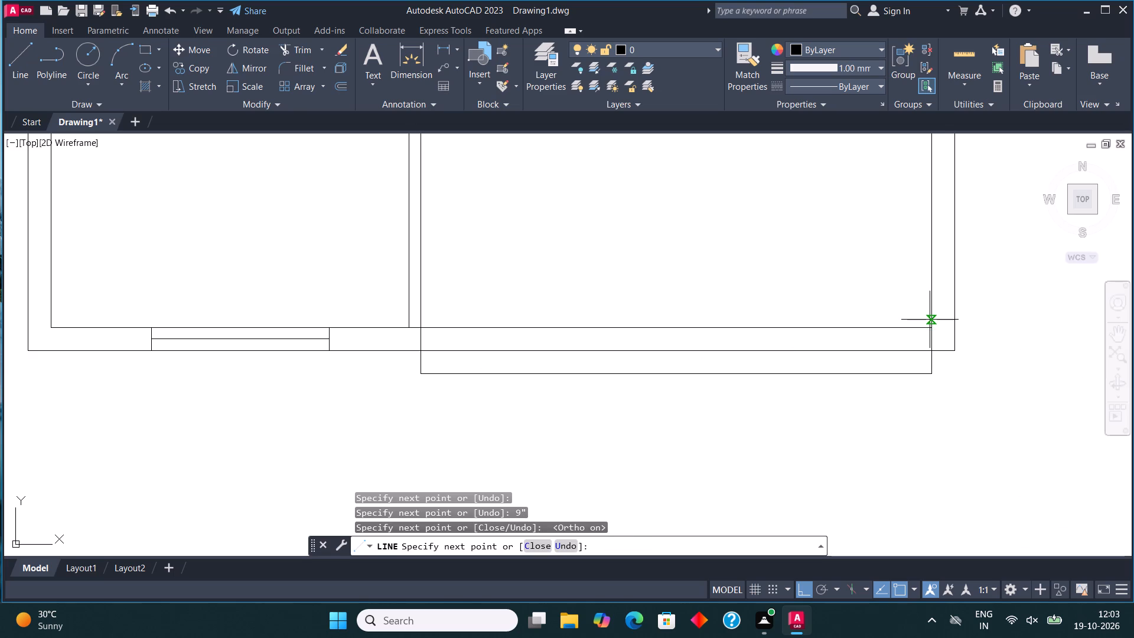
left_click(930, 315)
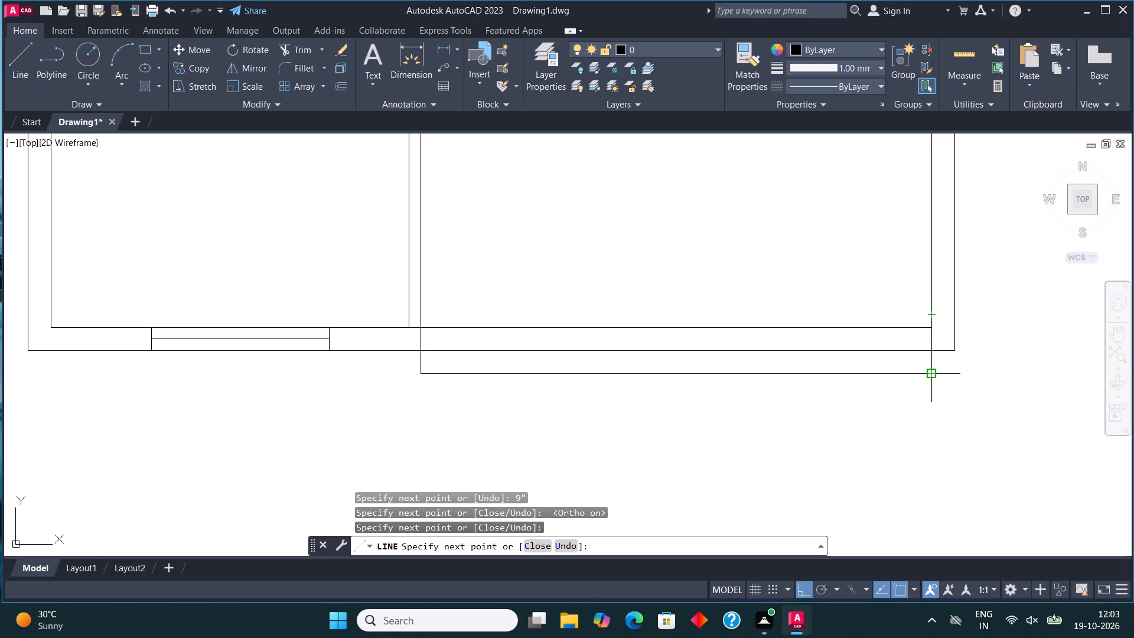
left_click(932, 376)
left_click(962, 370)
left_click(951, 332)
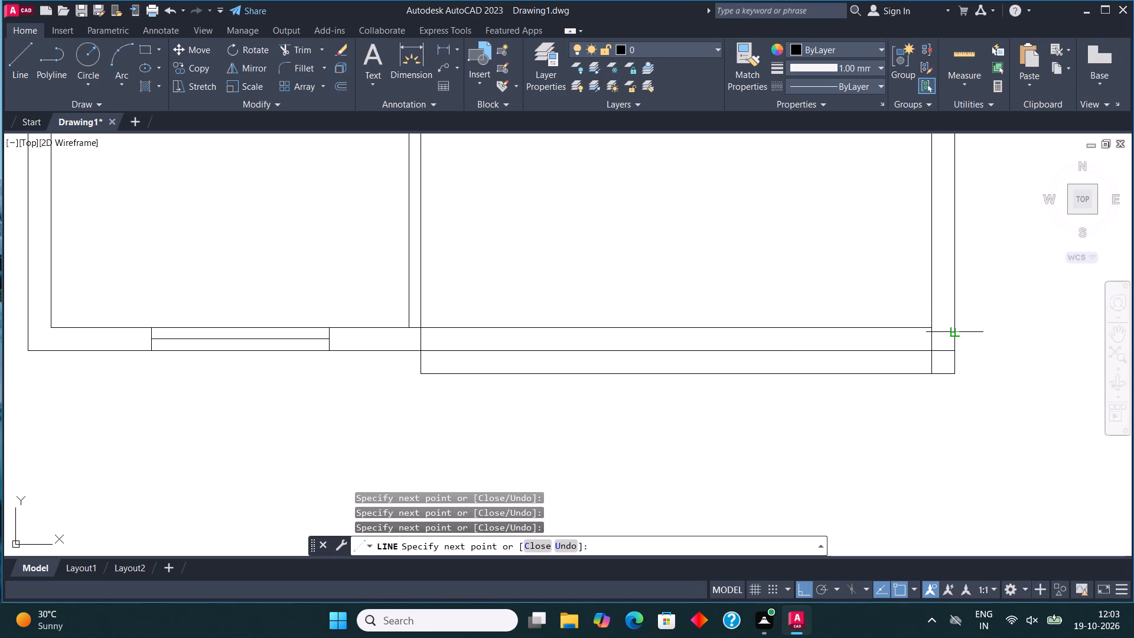
key("Escape")
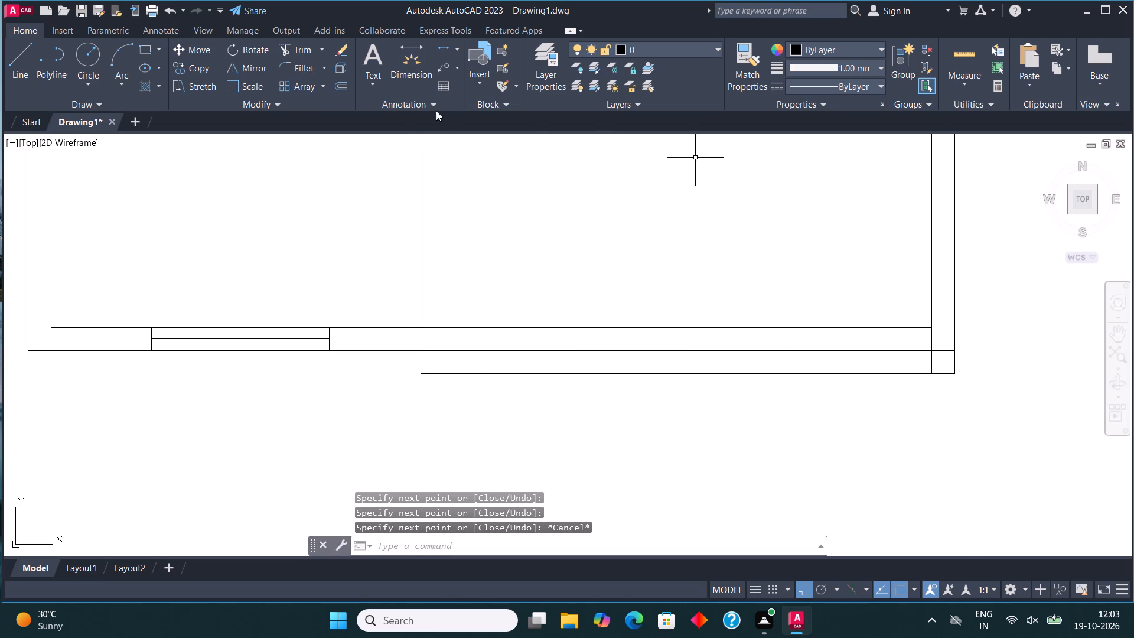
Trim the short piece of the old outer wall line crossing the east wall at the southeast corner.
left_click(286, 44)
left_click_drag(944, 366, 938, 360)
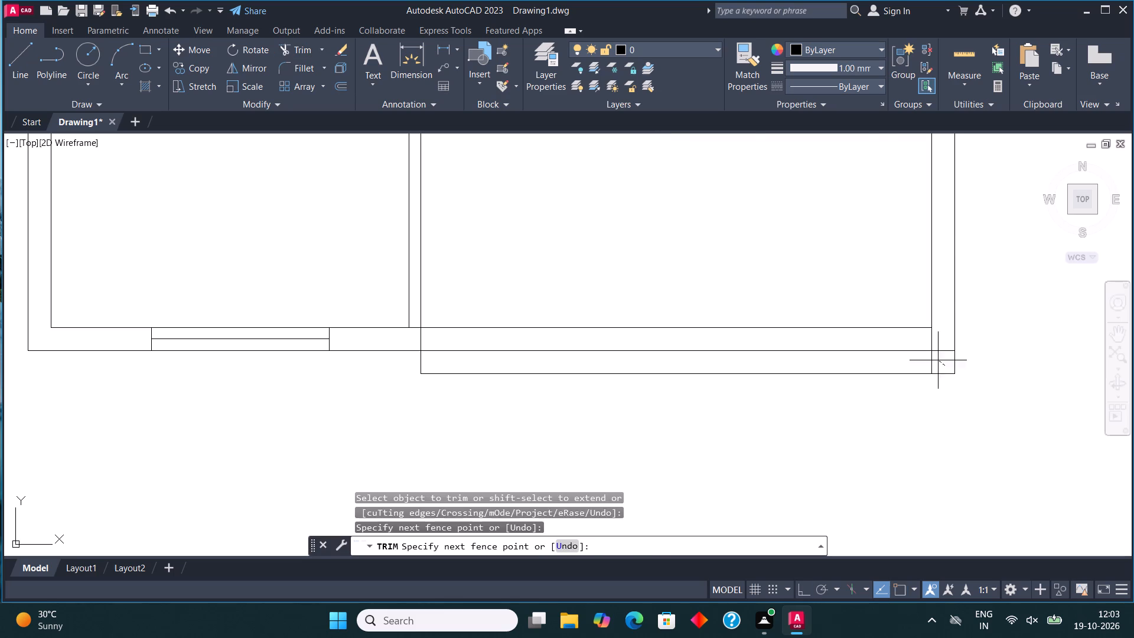
left_click(944, 331)
scroll(943, 386, "down", 1)
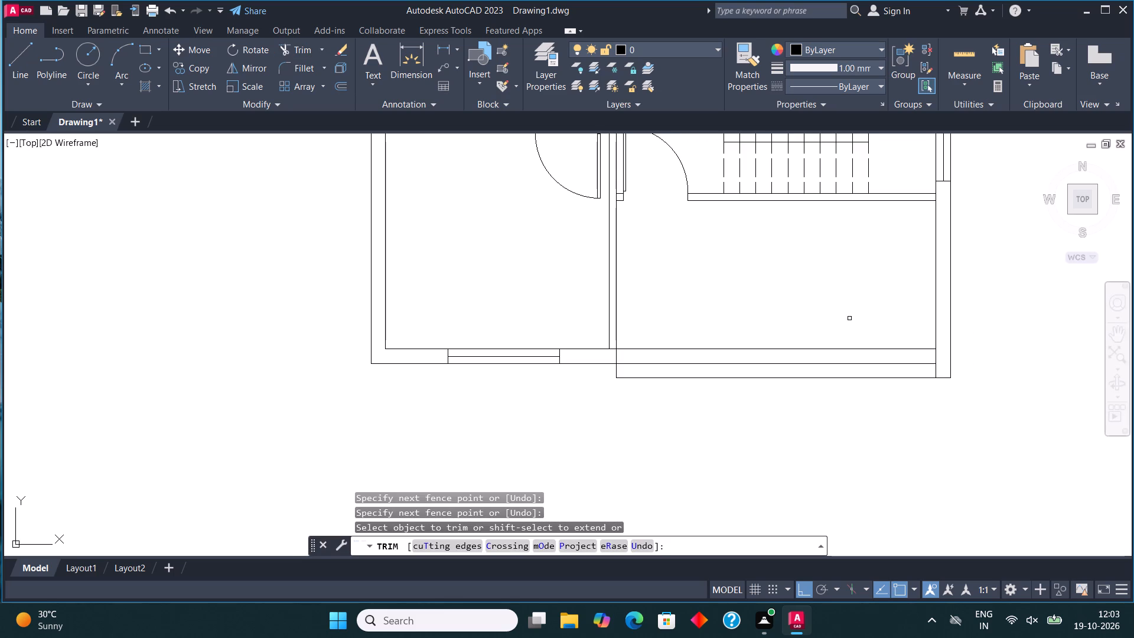
key("Escape")
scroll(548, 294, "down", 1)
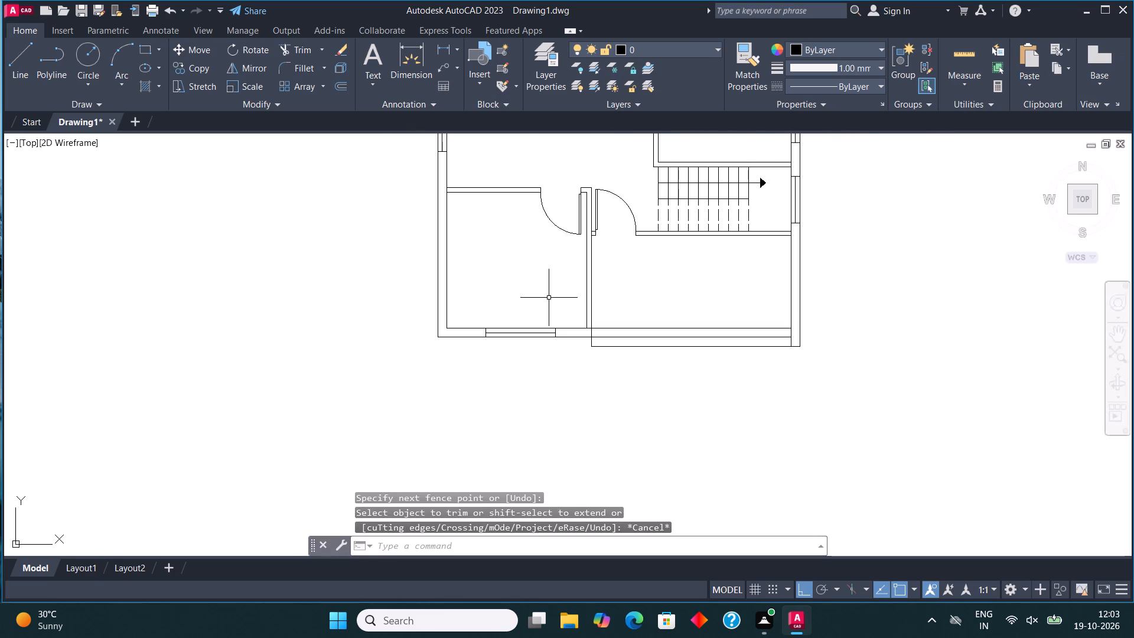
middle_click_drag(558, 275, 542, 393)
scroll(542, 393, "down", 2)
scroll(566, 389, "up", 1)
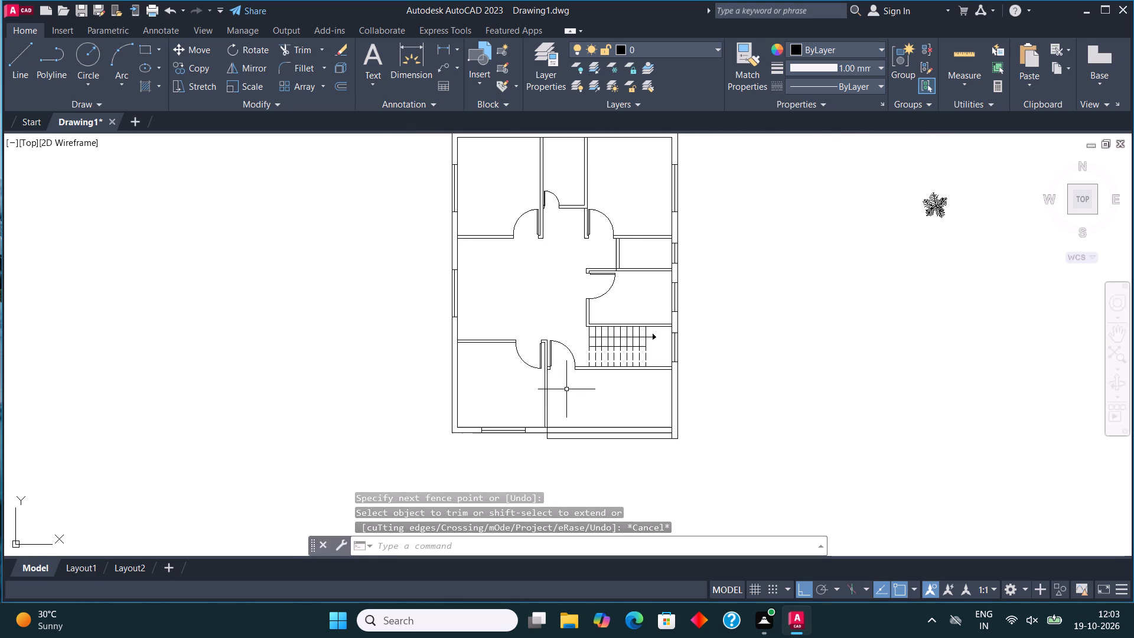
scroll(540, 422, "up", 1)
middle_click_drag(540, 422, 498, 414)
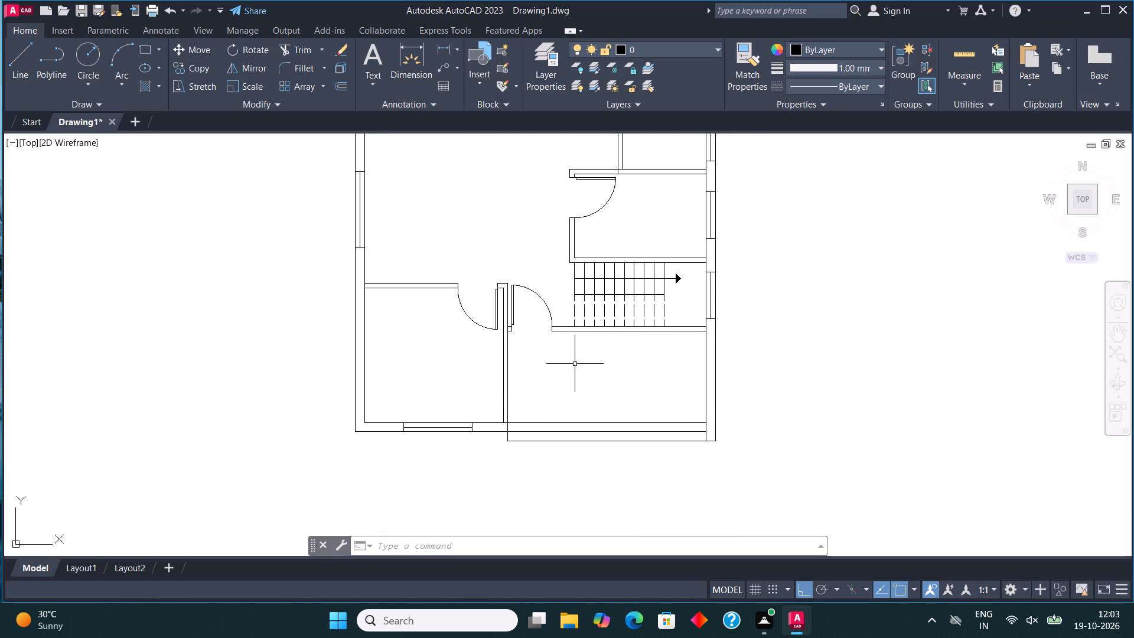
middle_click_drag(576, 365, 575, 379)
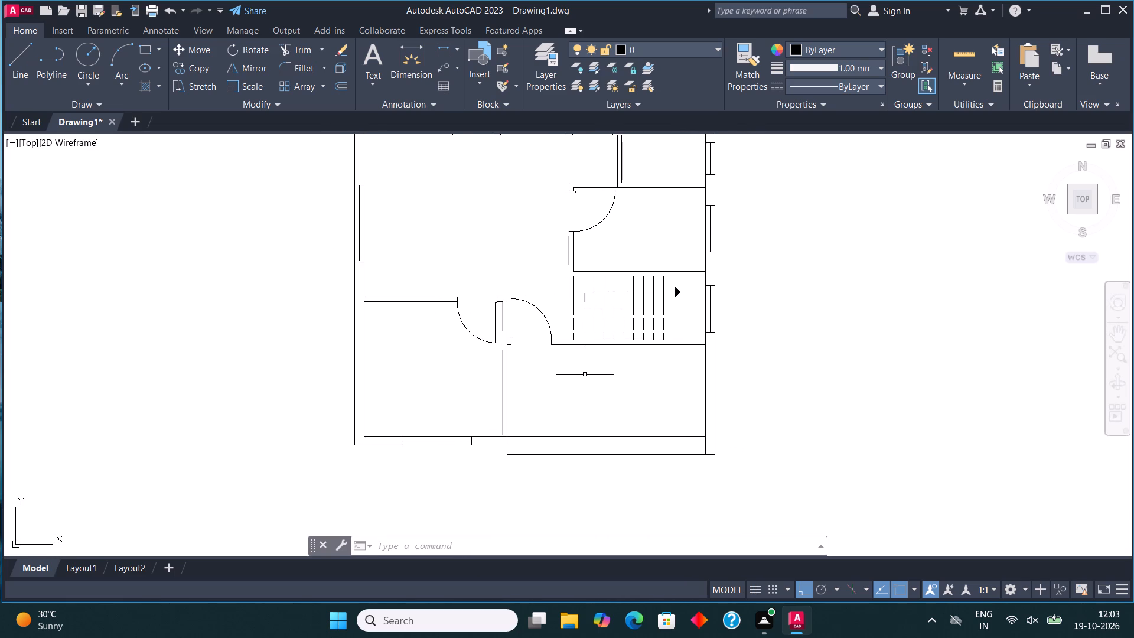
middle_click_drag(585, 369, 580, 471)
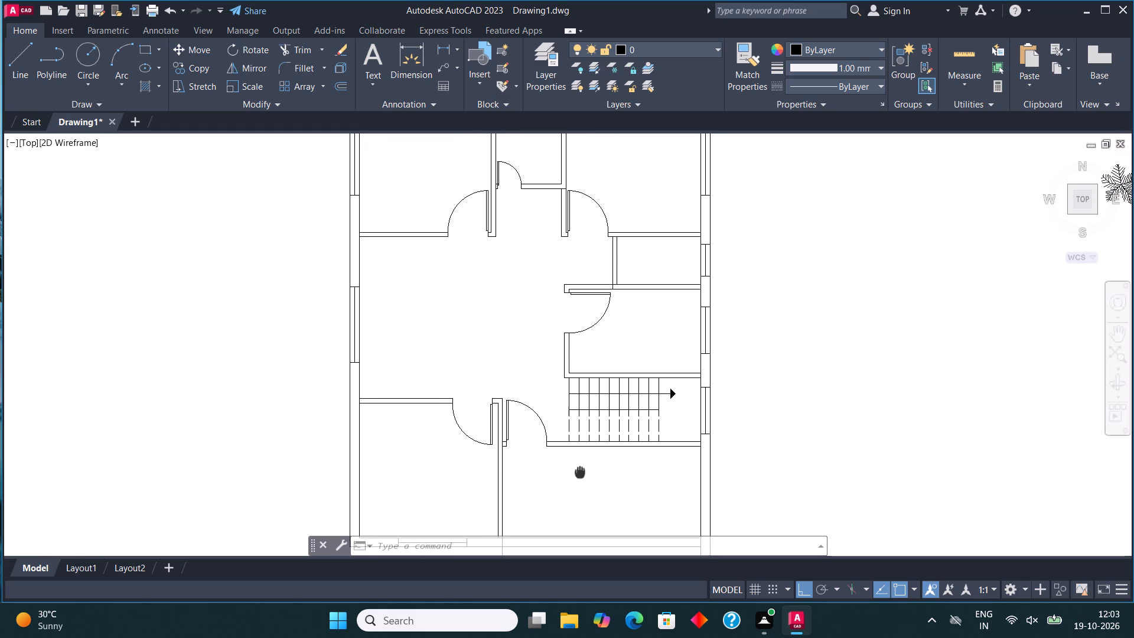
Copy the toilet symbol, with Ortho off, from its tank's back midpoint onto the north wall's inner face in the middle bathroom.
middle_click_drag(580, 471, 581, 471)
middle_click_drag(610, 395, 621, 420)
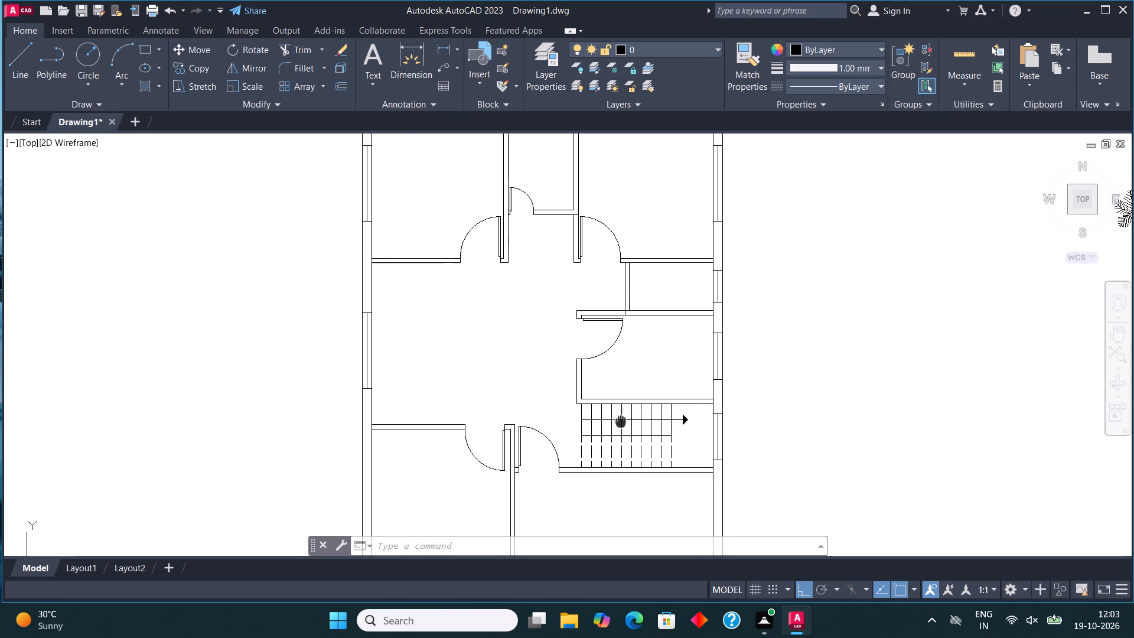
middle_click_drag(621, 420, 628, 471)
scroll(623, 453, "down", 2)
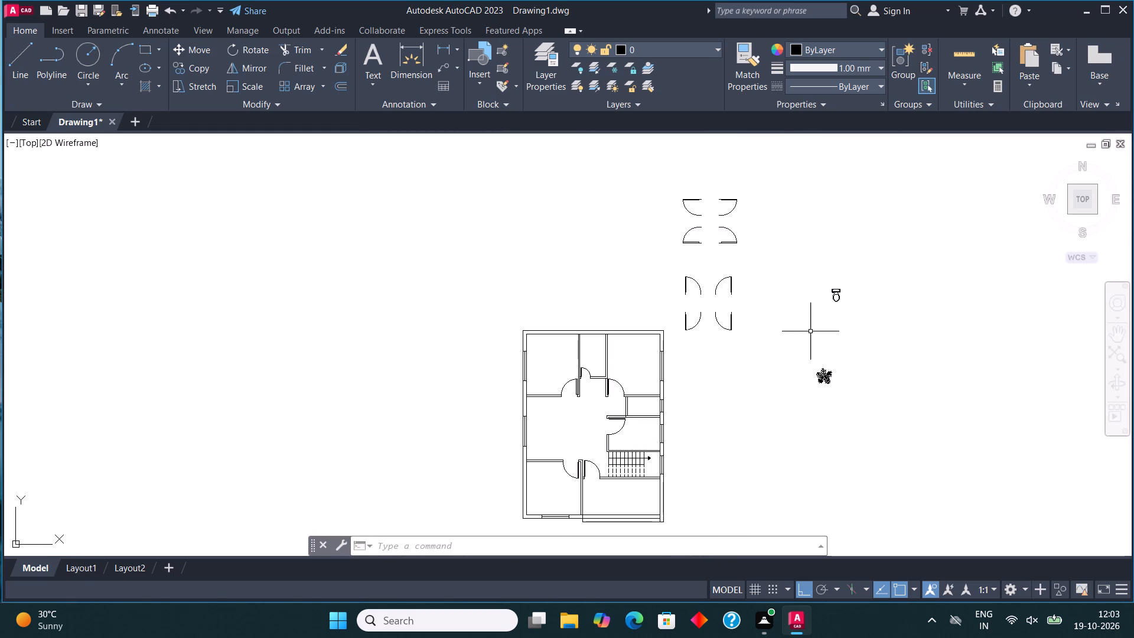
scroll(878, 252, "up", 2)
left_click_drag(818, 359, 799, 349)
left_click(768, 338)
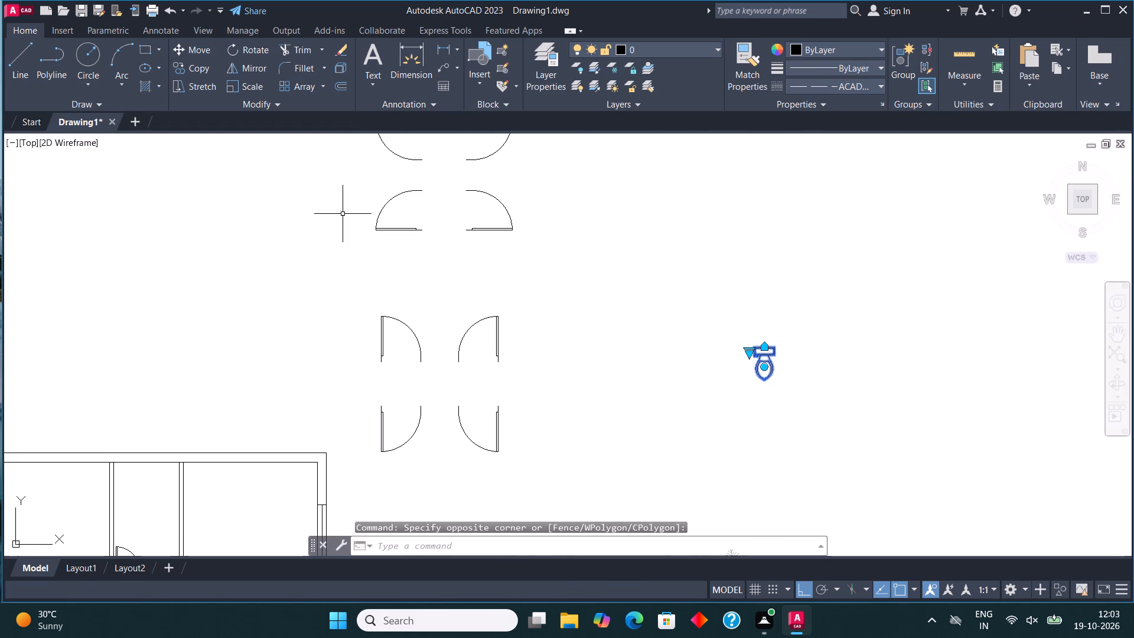
left_click(200, 66)
scroll(729, 327, "up", 2)
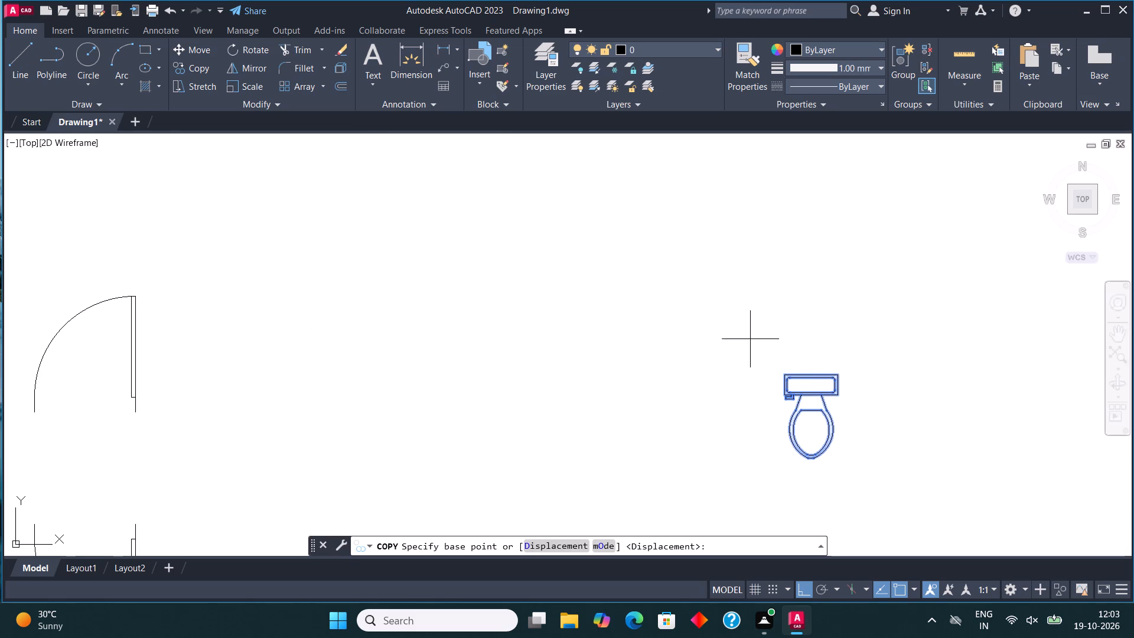
left_click(808, 372)
scroll(897, 308, "down", 5)
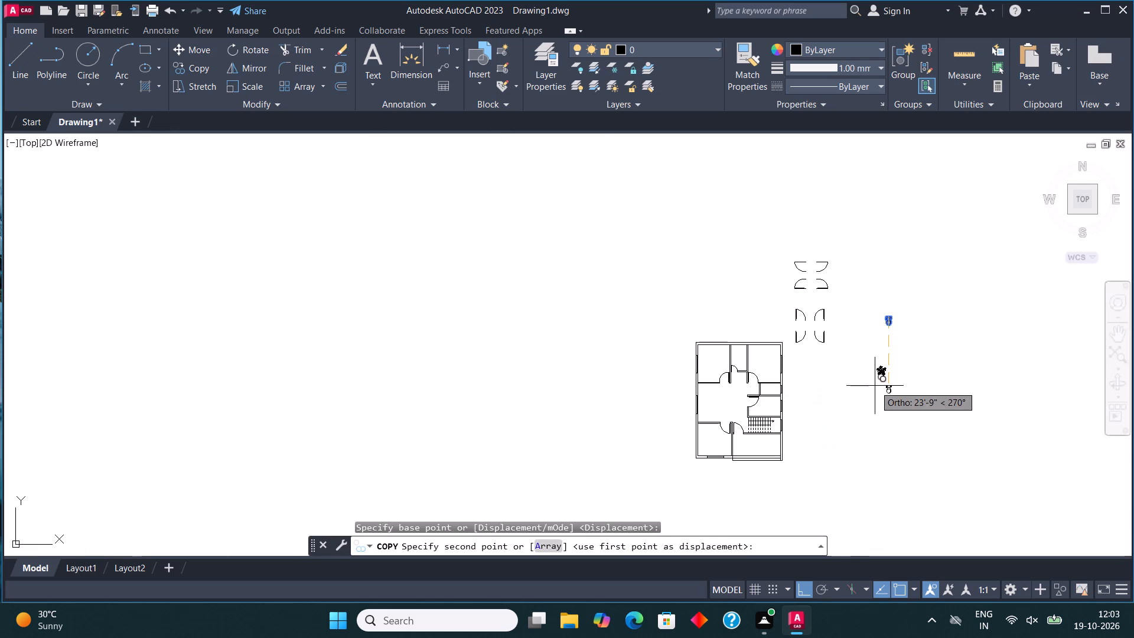
key("F8")
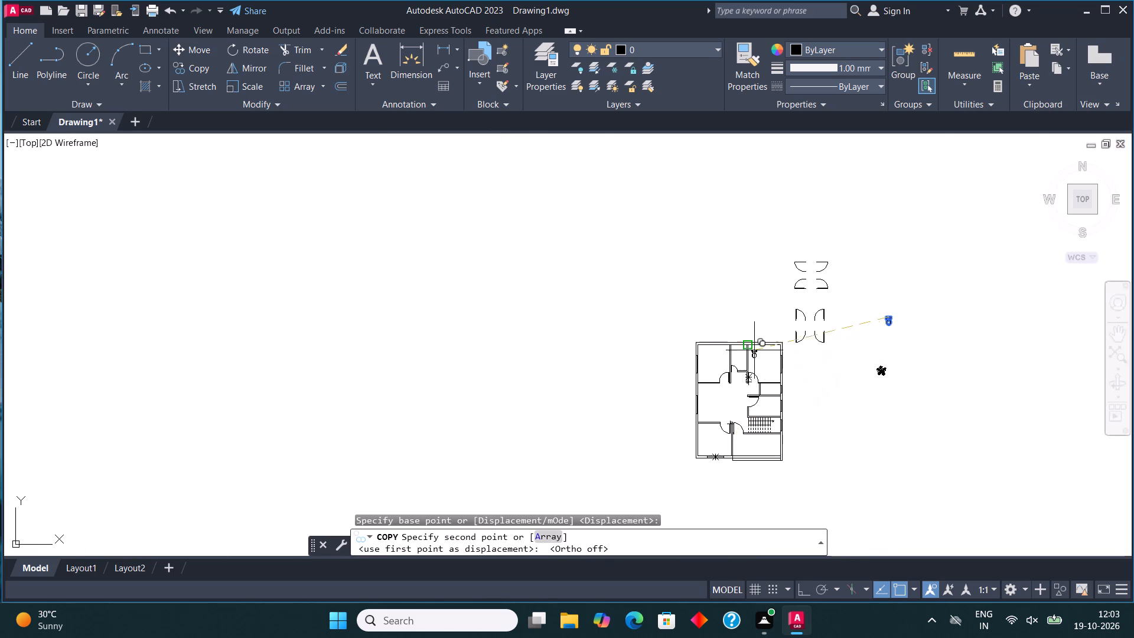
scroll(748, 342, "up", 5)
left_click(620, 359)
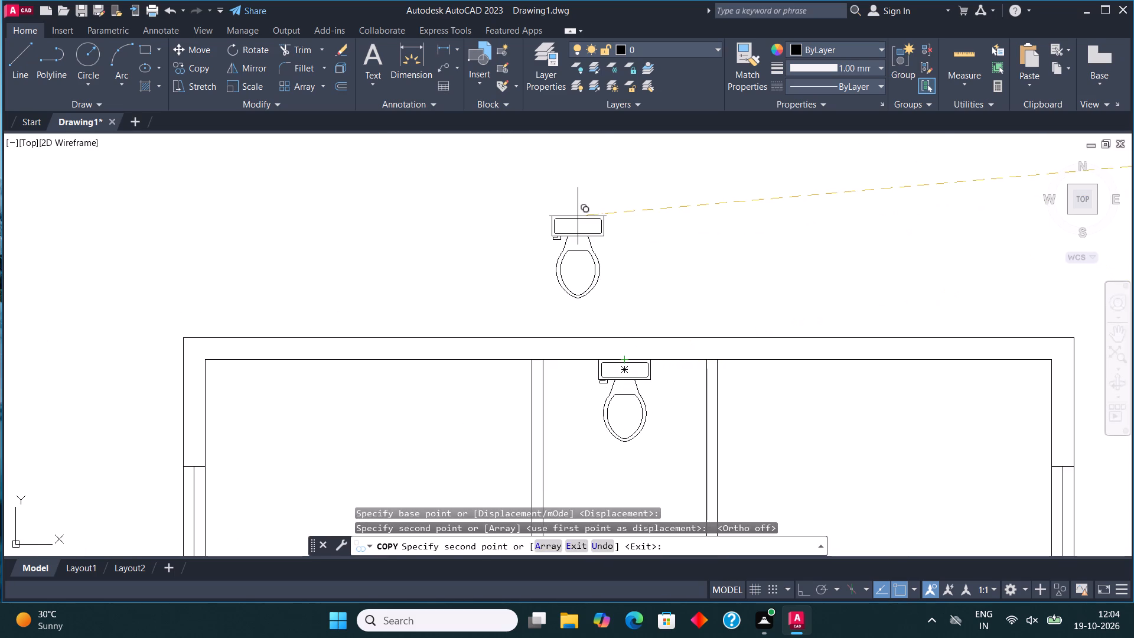
key("Escape")
Draw a window in the north wall behind the toilet, as a tank-wide rectangle across the wall thickness with a centre line.
scroll(459, 278, "down", 1)
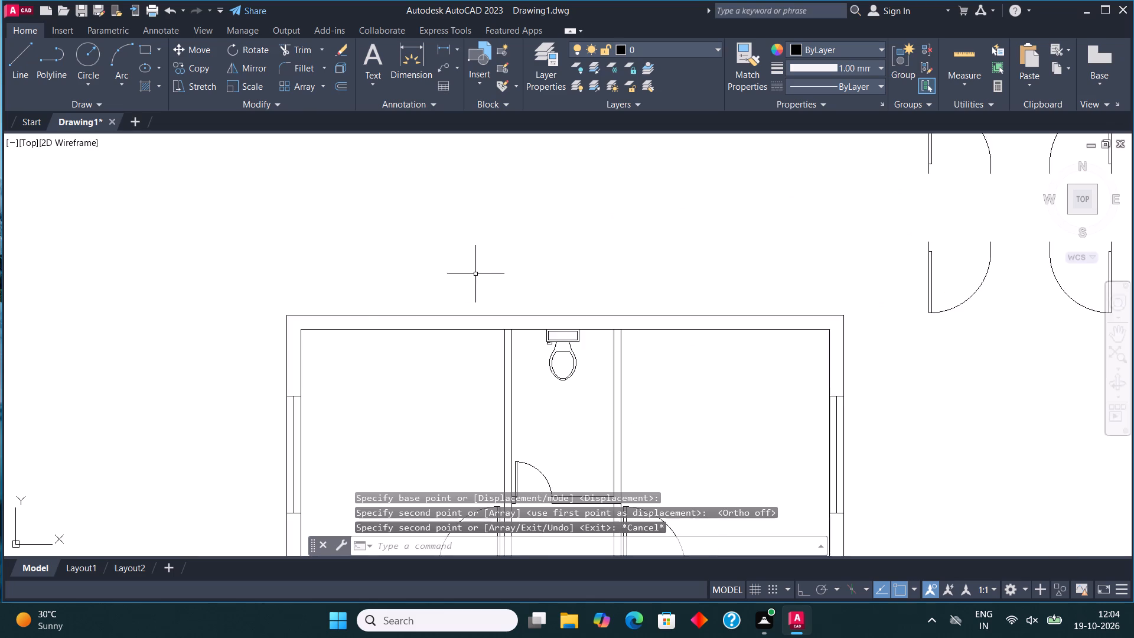
scroll(514, 334, "down", 1)
scroll(524, 305, "up", 3)
middle_click_drag(562, 382, 393, 332)
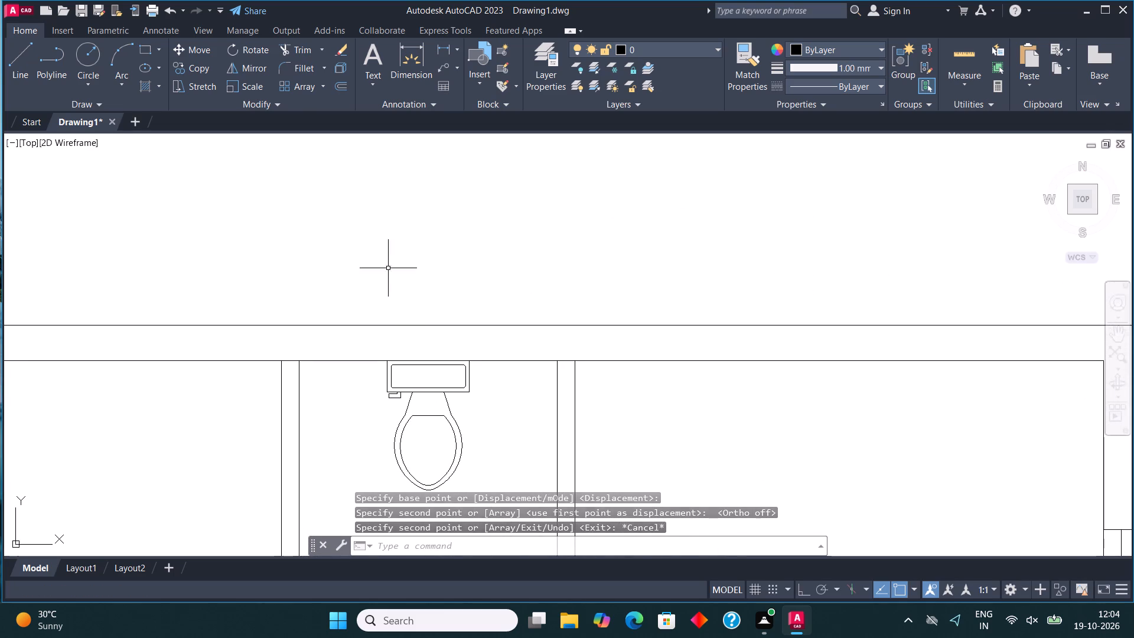
left_click(141, 48)
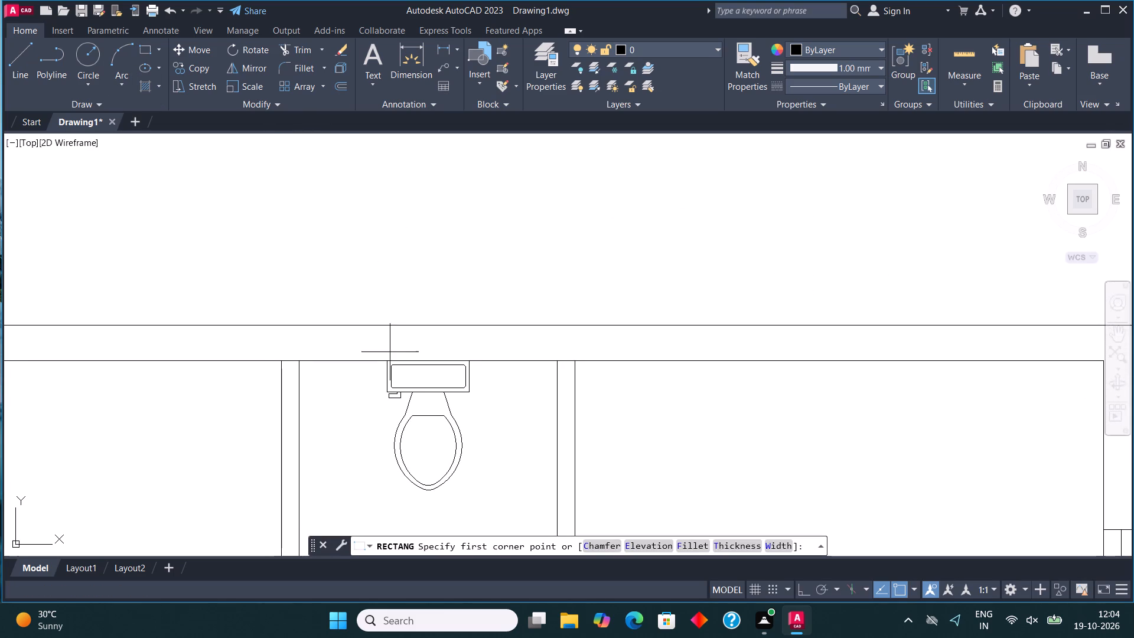
left_click(390, 356)
left_click(469, 327)
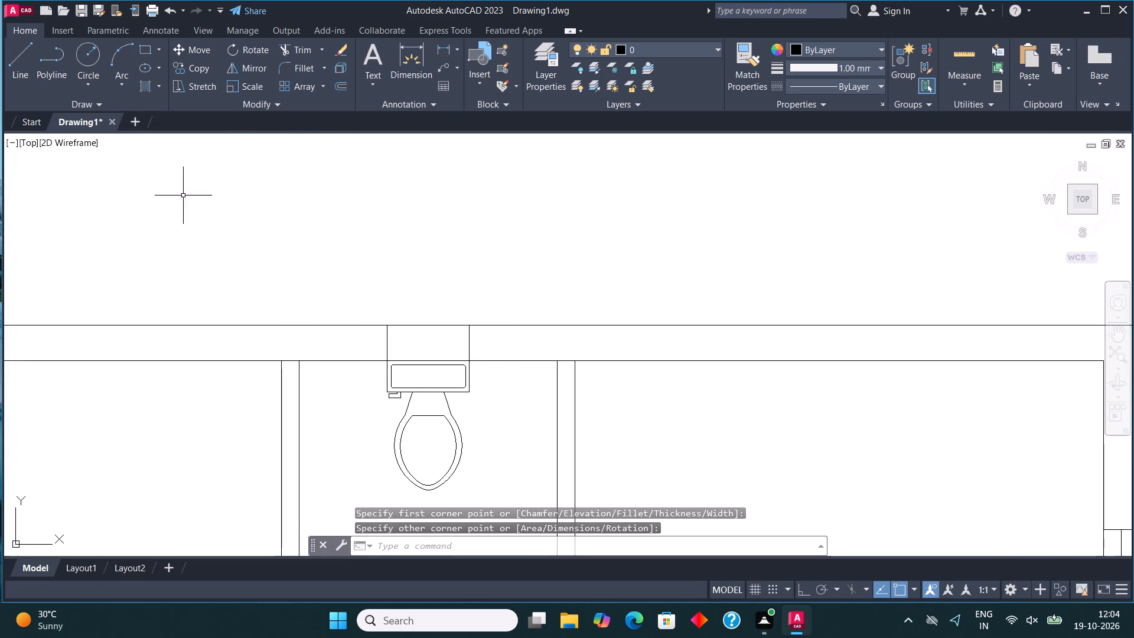
left_click(28, 47)
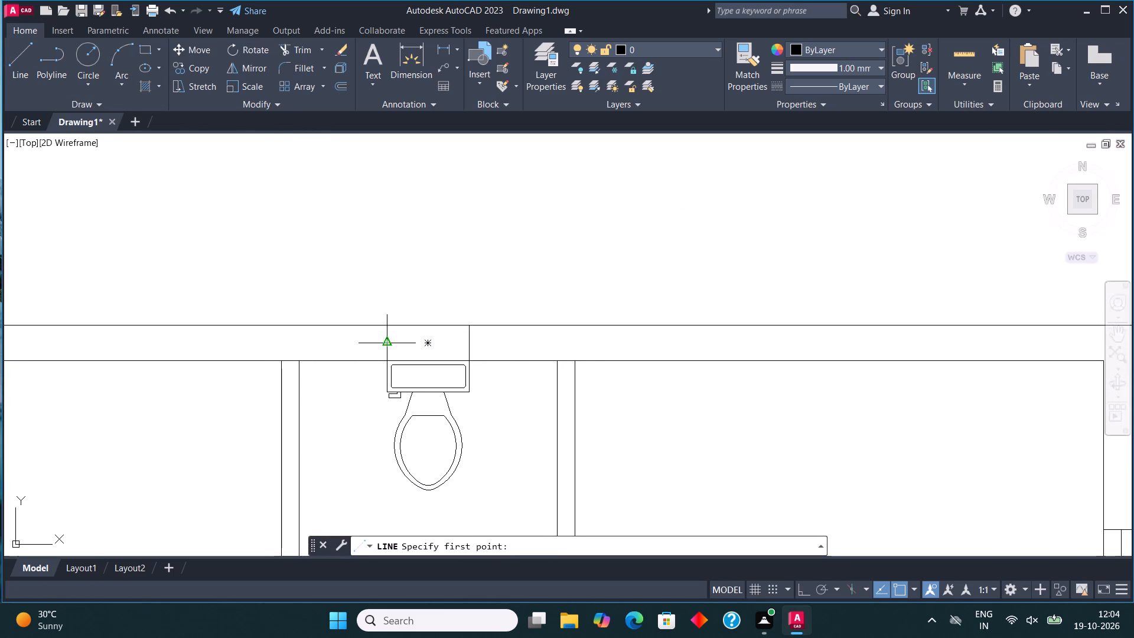
left_click(390, 347)
left_click(471, 346)
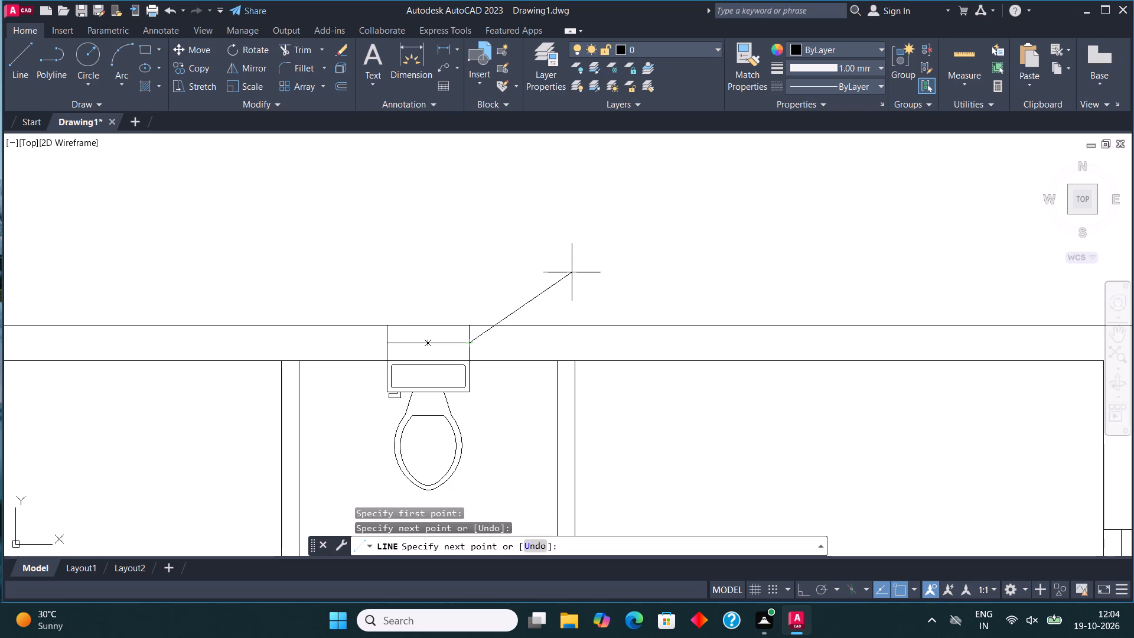
key("Escape")
Draw a rectangular bed outline in the northwest room, with its head against the north wall's inner face.
scroll(572, 314, "down", 3)
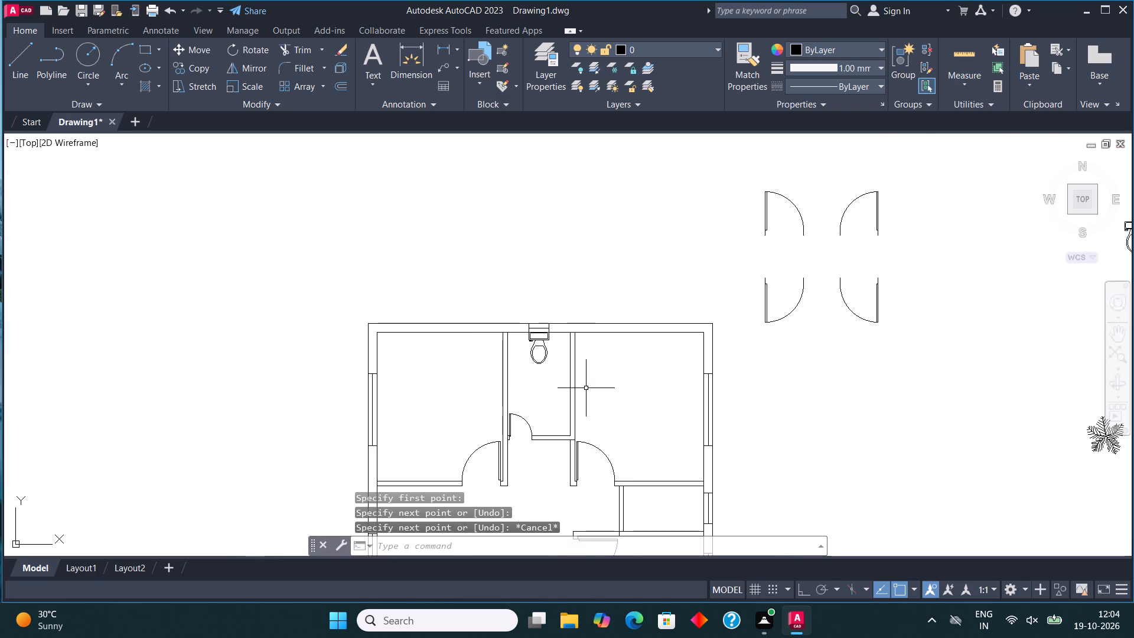
middle_click_drag(582, 370, 579, 338)
scroll(575, 352, "down", 2)
middle_click_drag(569, 401, 563, 356)
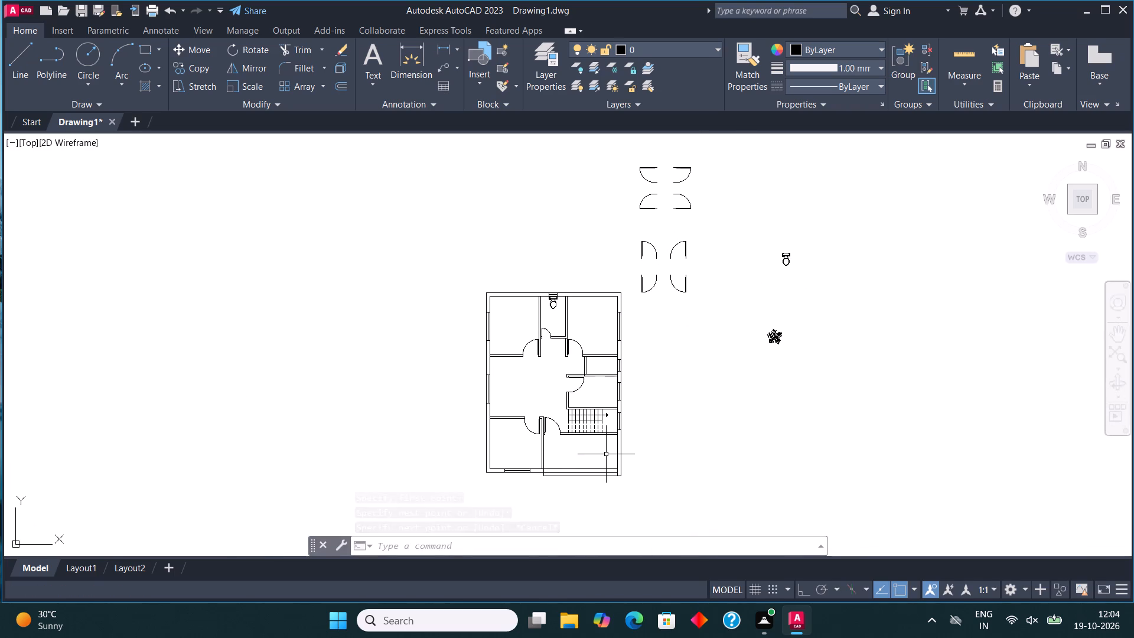
scroll(624, 414, "up", 1)
middle_click_drag(569, 320, 596, 452)
scroll(431, 356, "up", 2)
middle_click_drag(572, 360, 471, 271)
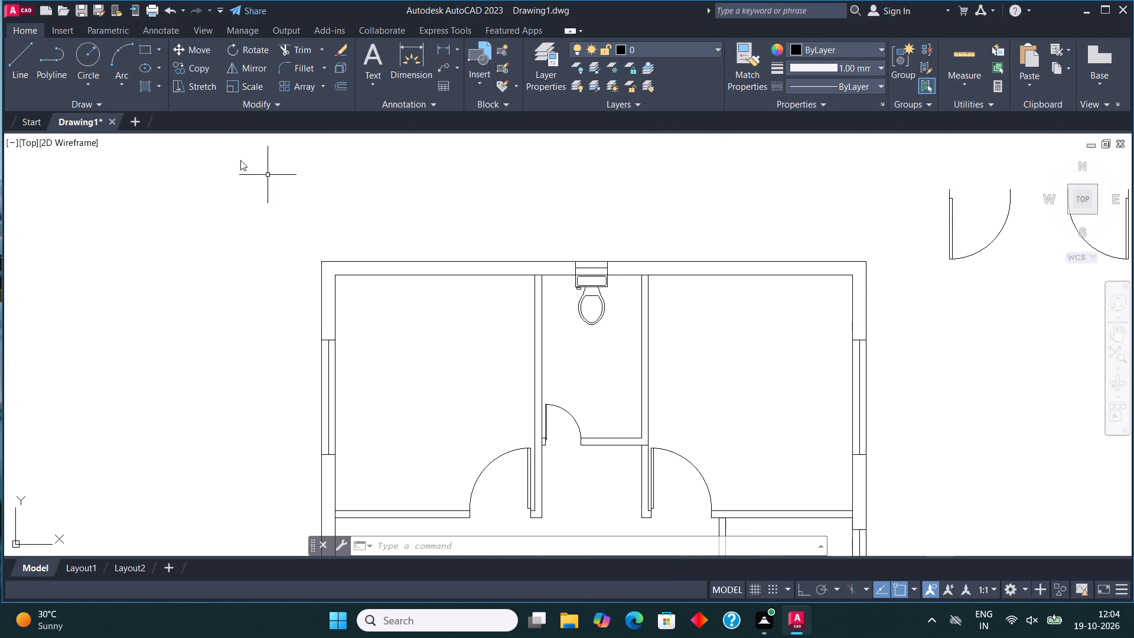
left_click(146, 47)
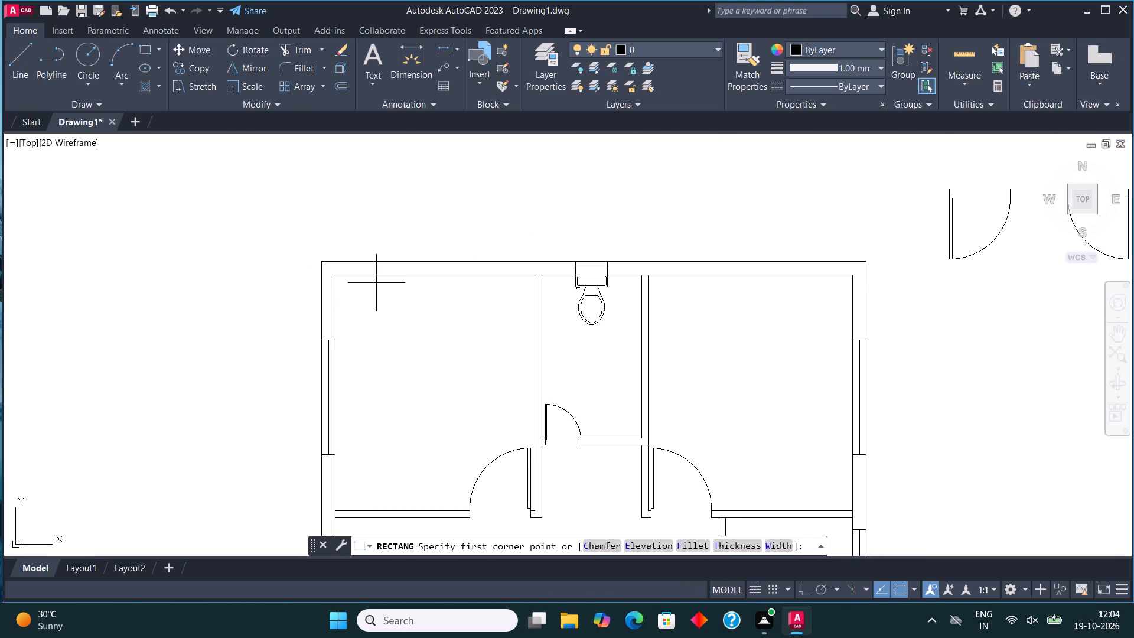
left_click(387, 278)
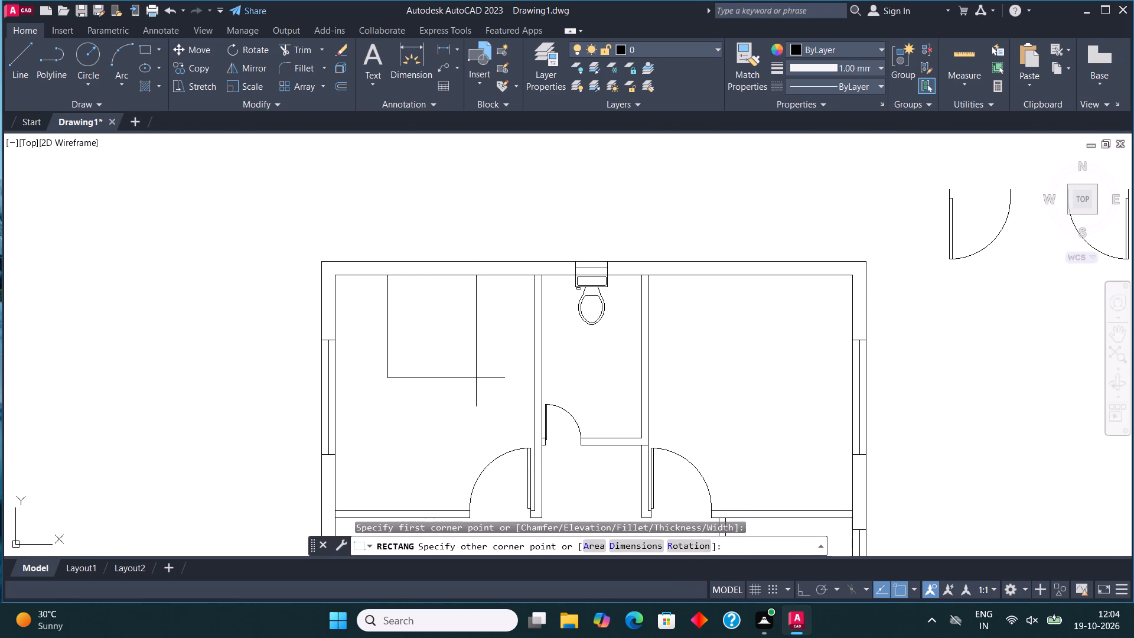
left_click(474, 389)
Draw a bedside table at the bed's northeast corner, as a small rectangle with a centred circle and two crossing diameter lines.
left_click(149, 46)
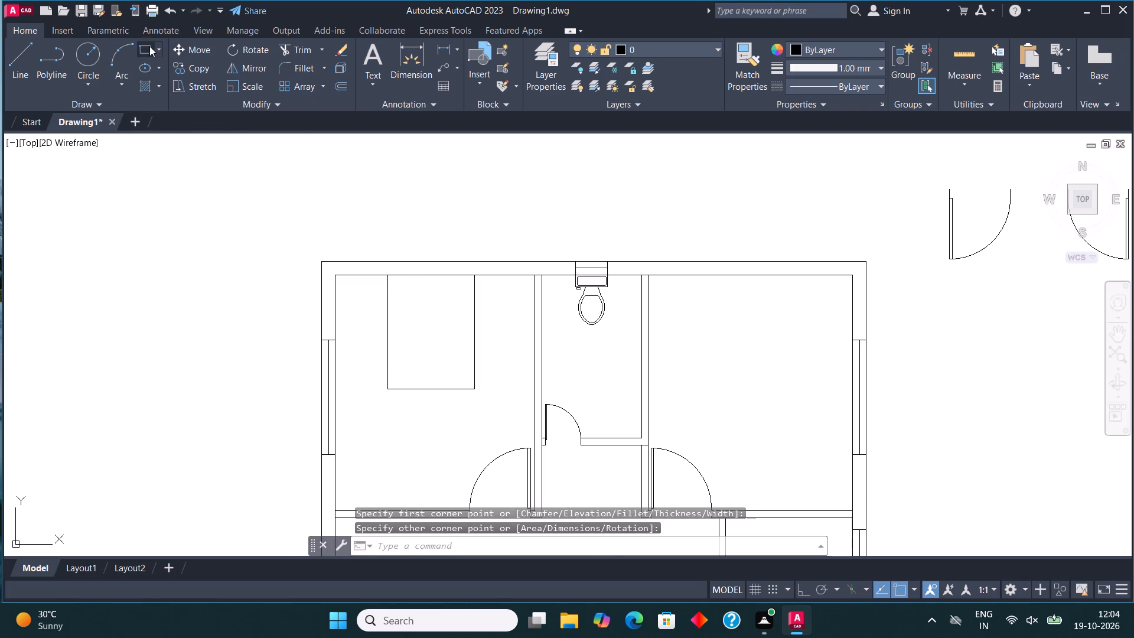
scroll(481, 272, "up", 2)
left_click(456, 275)
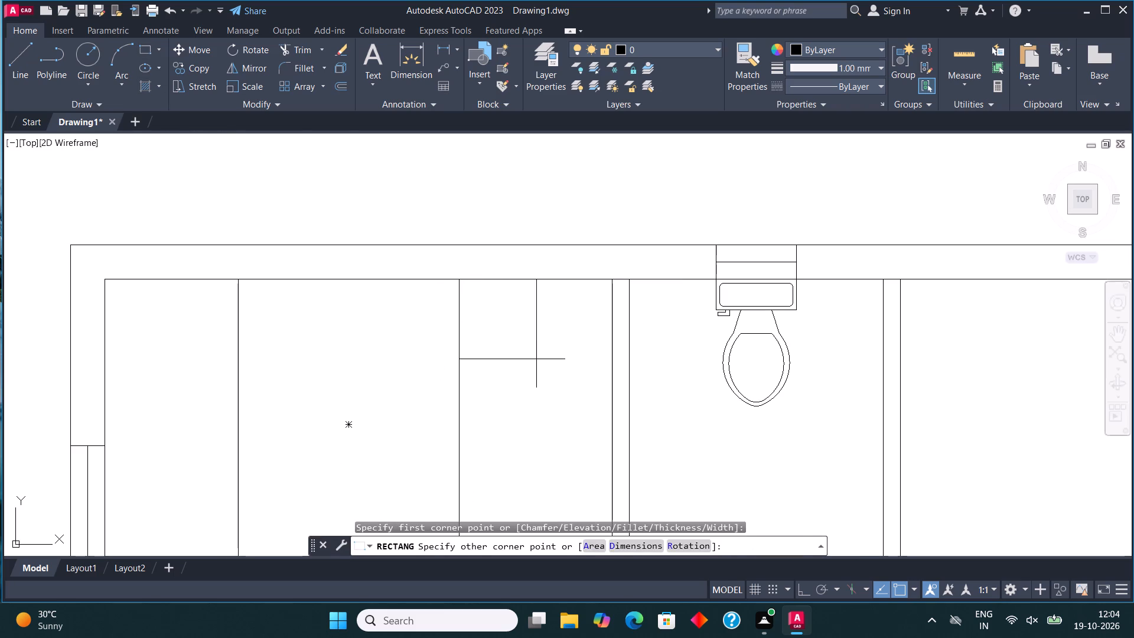
left_click(547, 356)
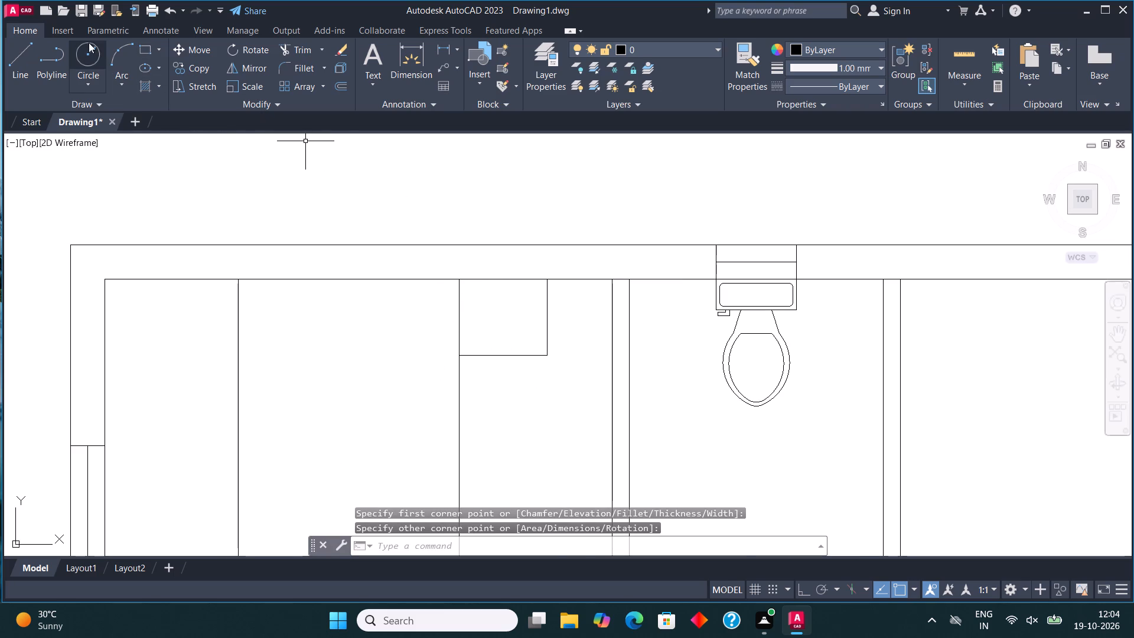
left_click(89, 43)
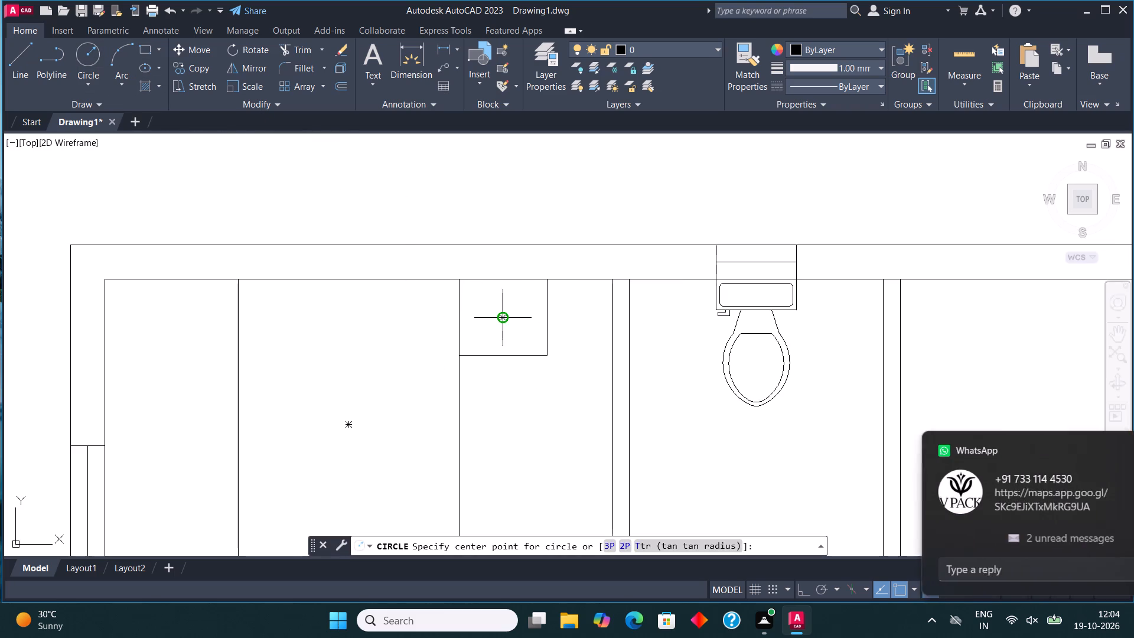
left_click(504, 321)
left_click(523, 337)
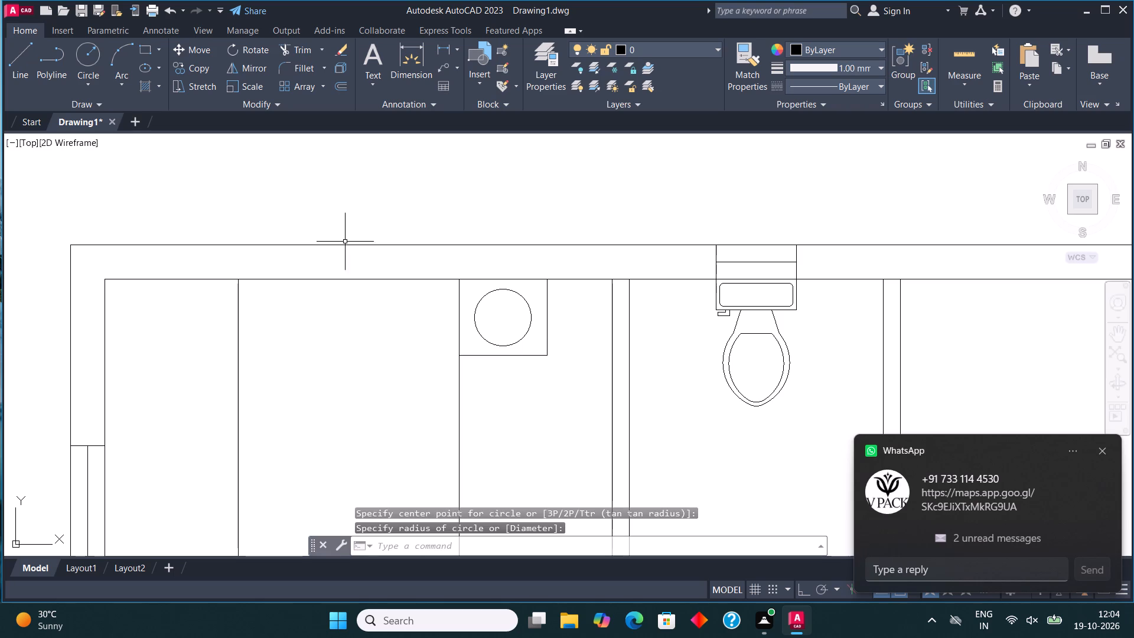
left_click(22, 54)
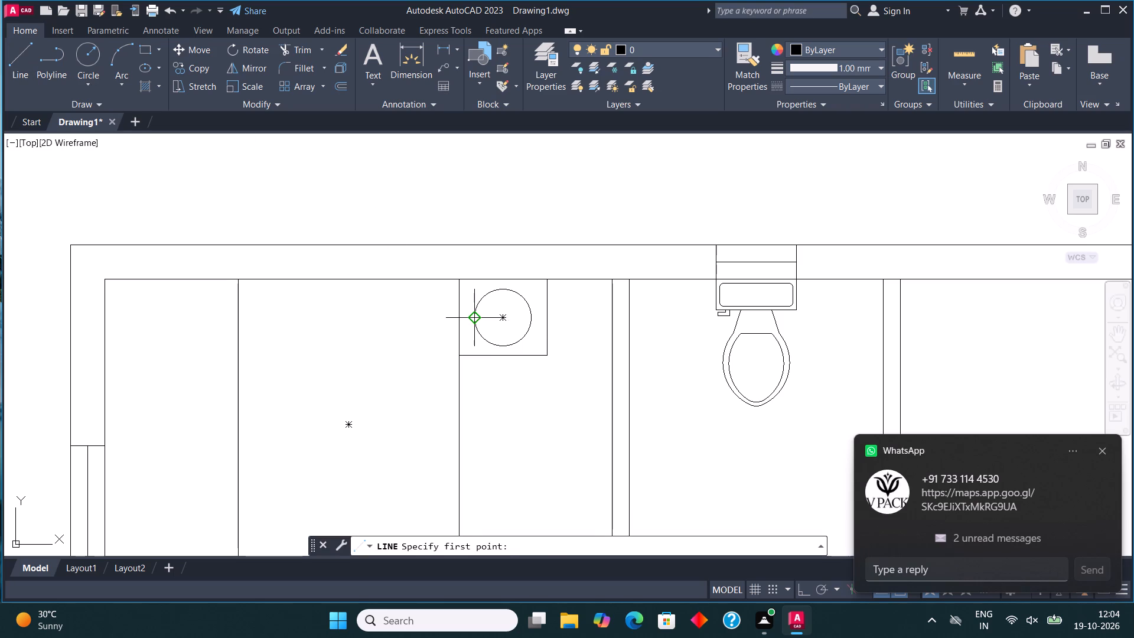
left_click(477, 318)
left_click(531, 318)
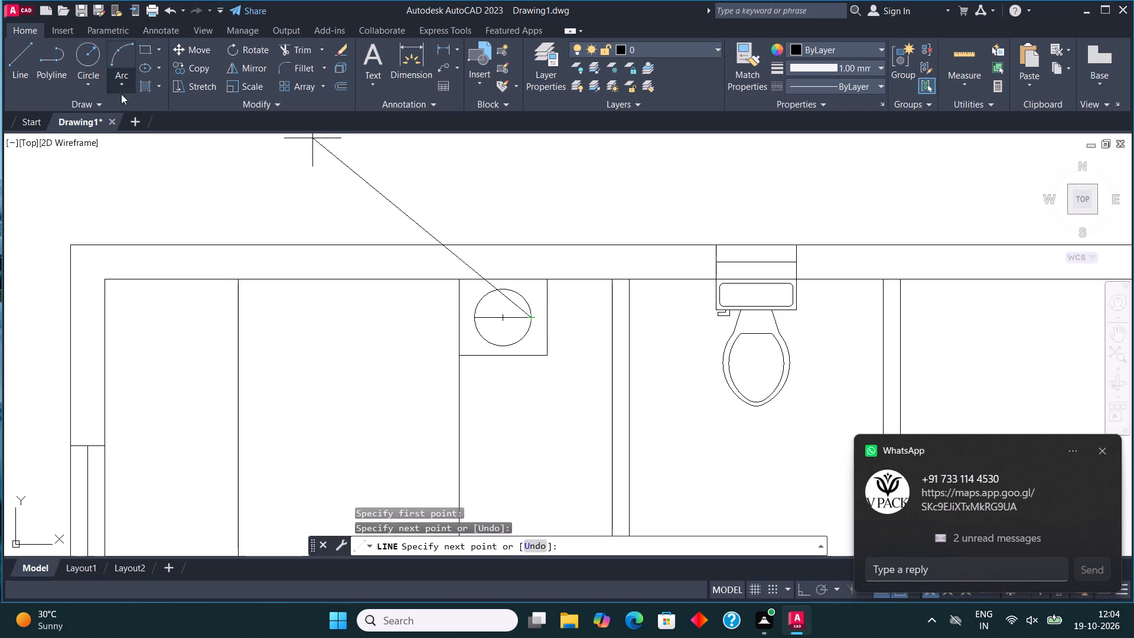
left_click(30, 49)
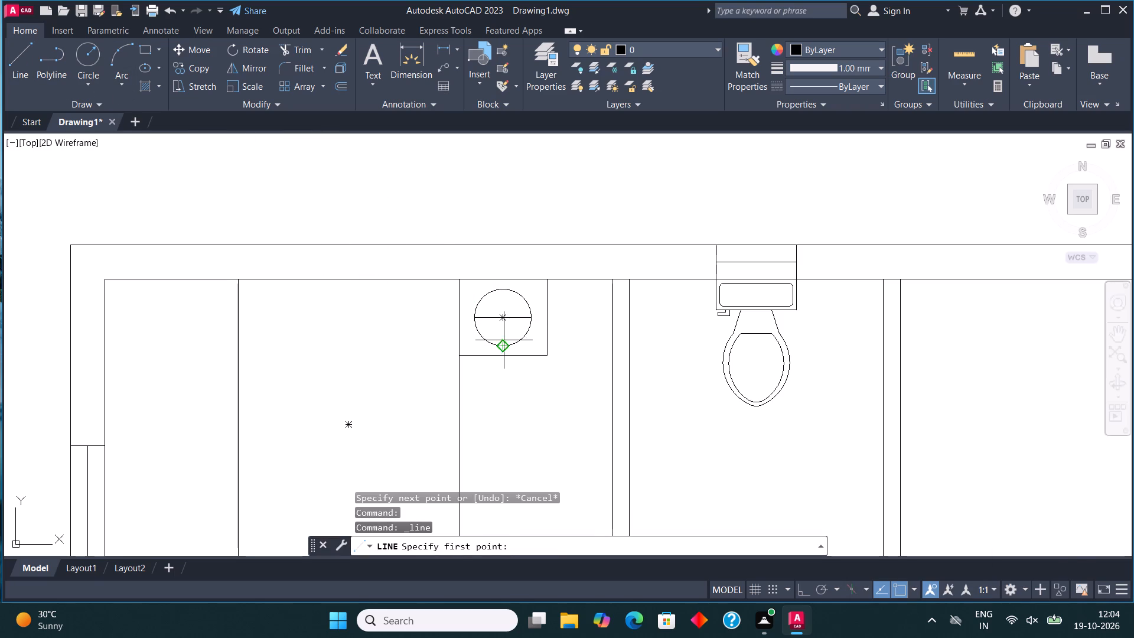
left_click(504, 347)
left_click(503, 291)
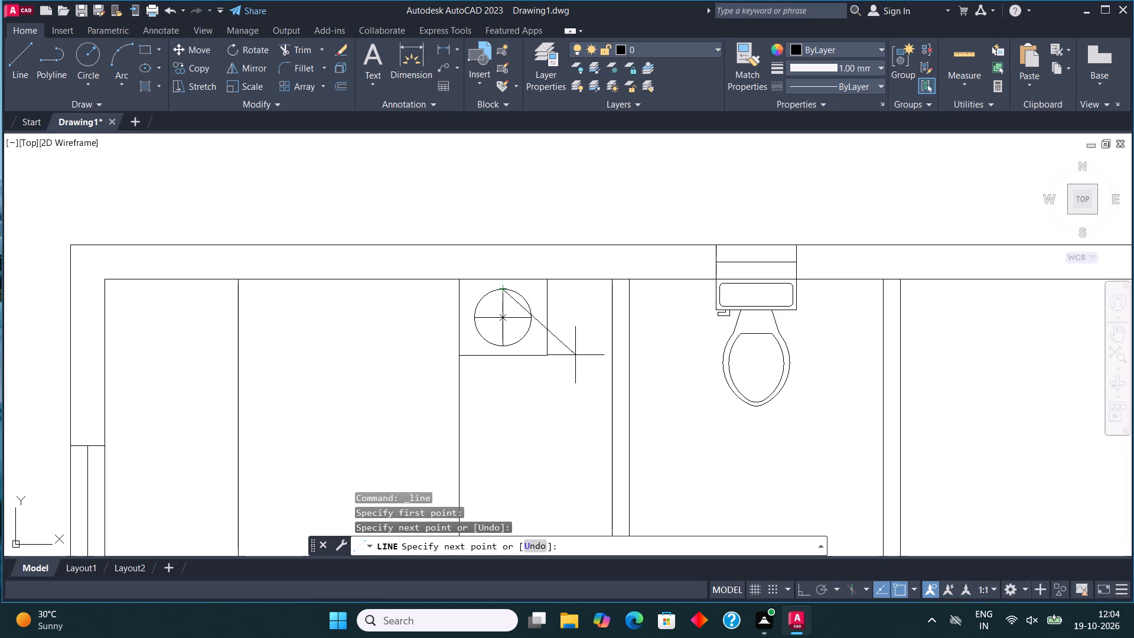
key("Escape")
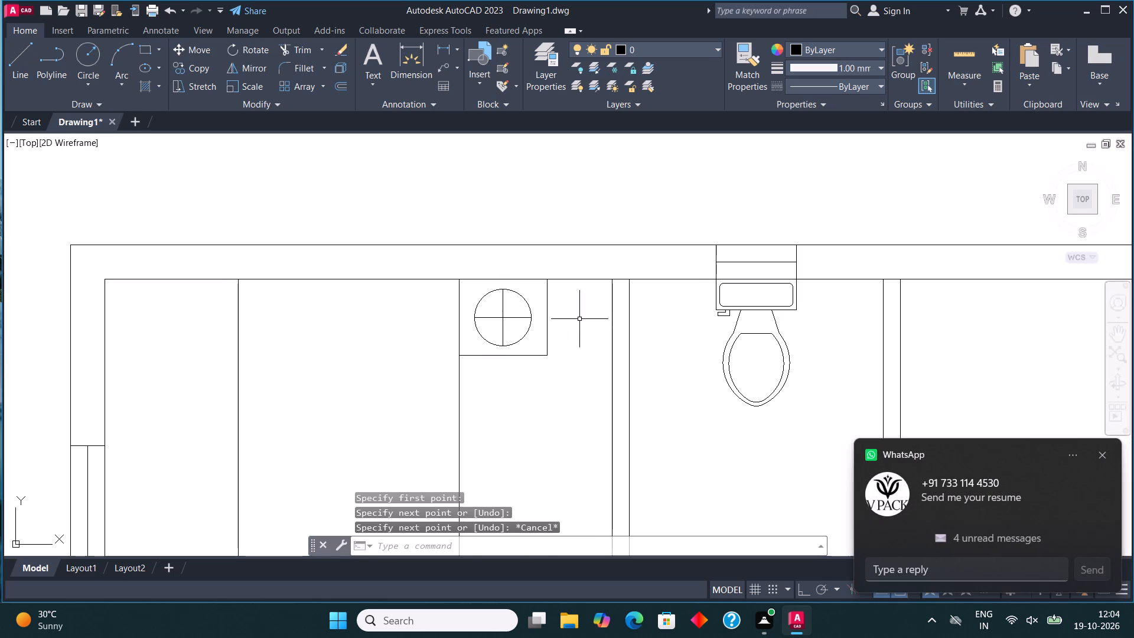
Copy the bedside table from its northeast corner to the bed's northwest corner, on the bed's west side.
left_click(543, 374)
left_click(494, 300)
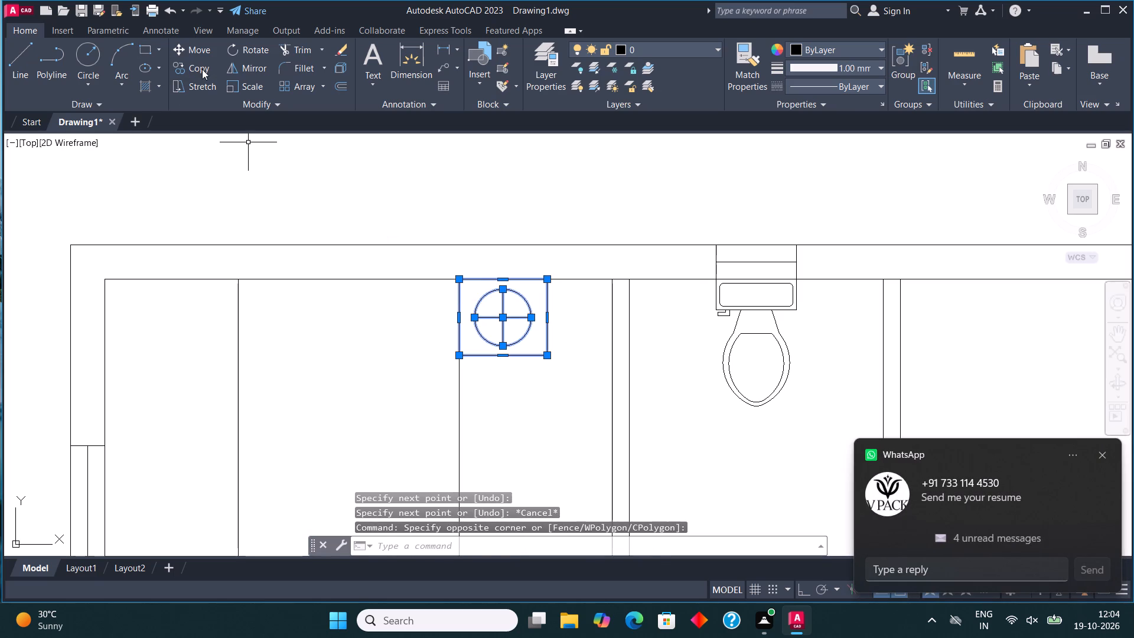
left_click(202, 69)
left_click(553, 276)
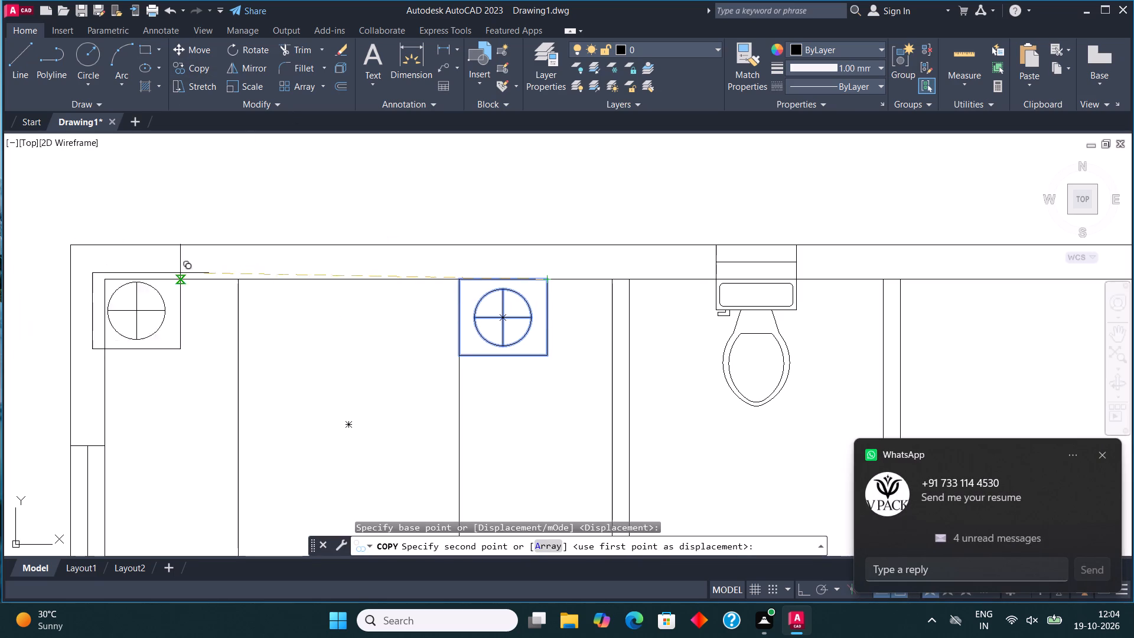
left_click(235, 279)
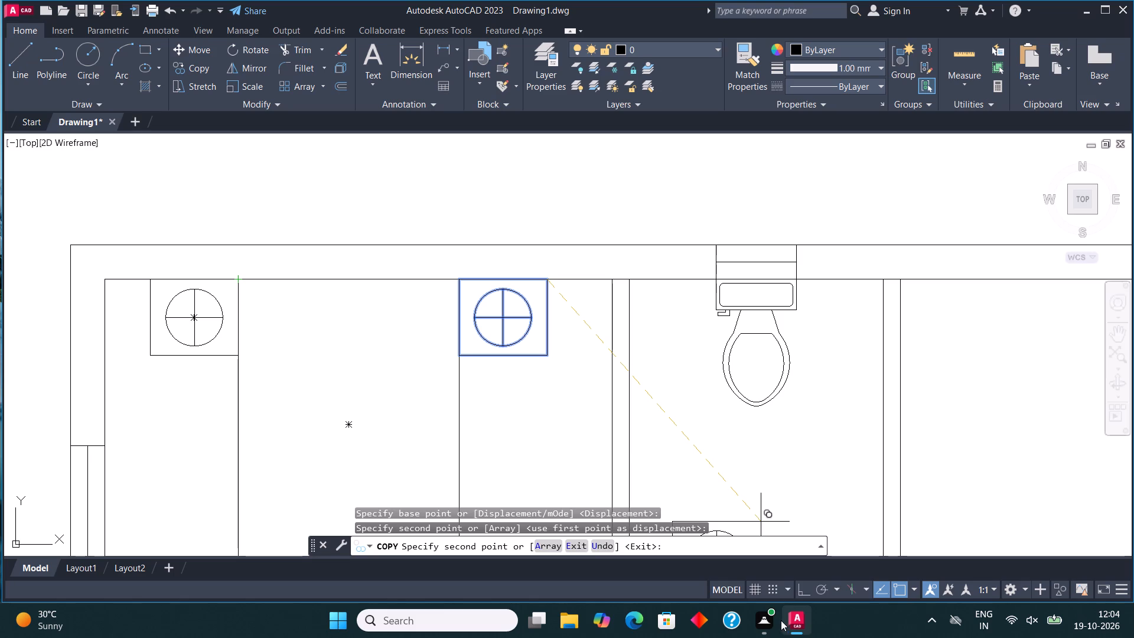
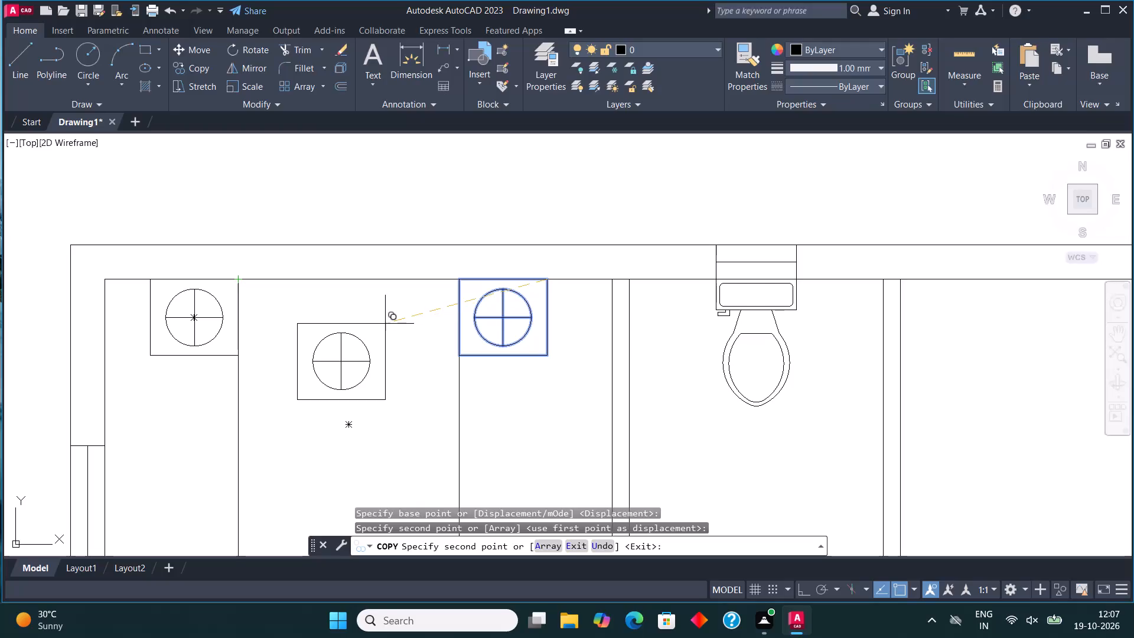
Draw a thin rectangle across the bed's full width, a short distance south of its head edge, between the two bedside tables.
key("Escape")
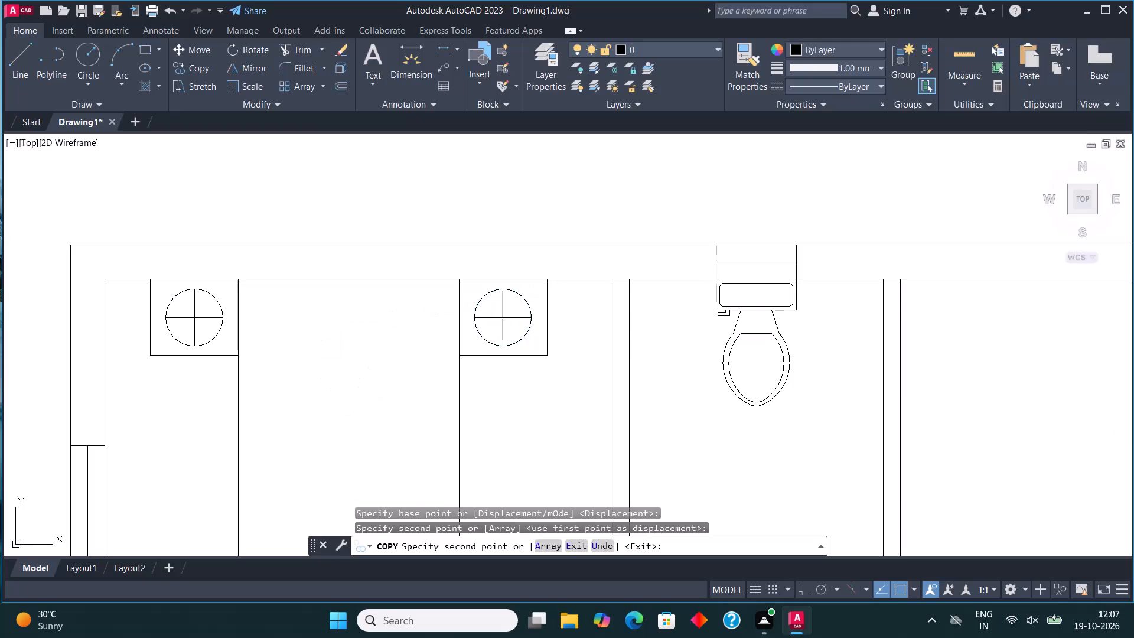
scroll(284, 366, "down", 1)
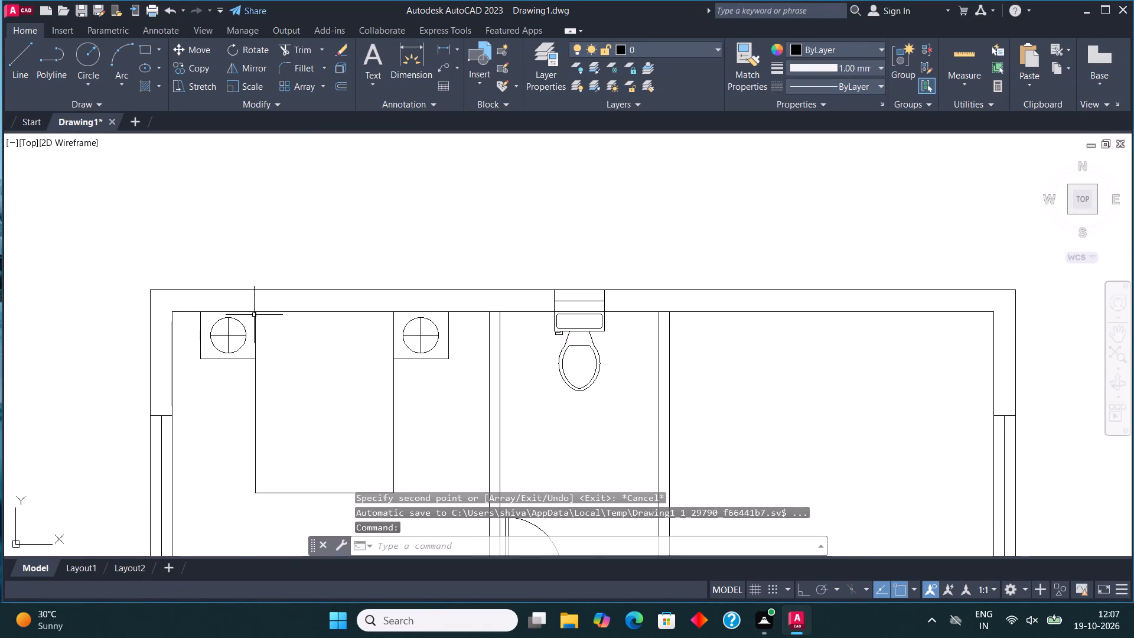
scroll(260, 320, "up", 2)
left_click(145, 51)
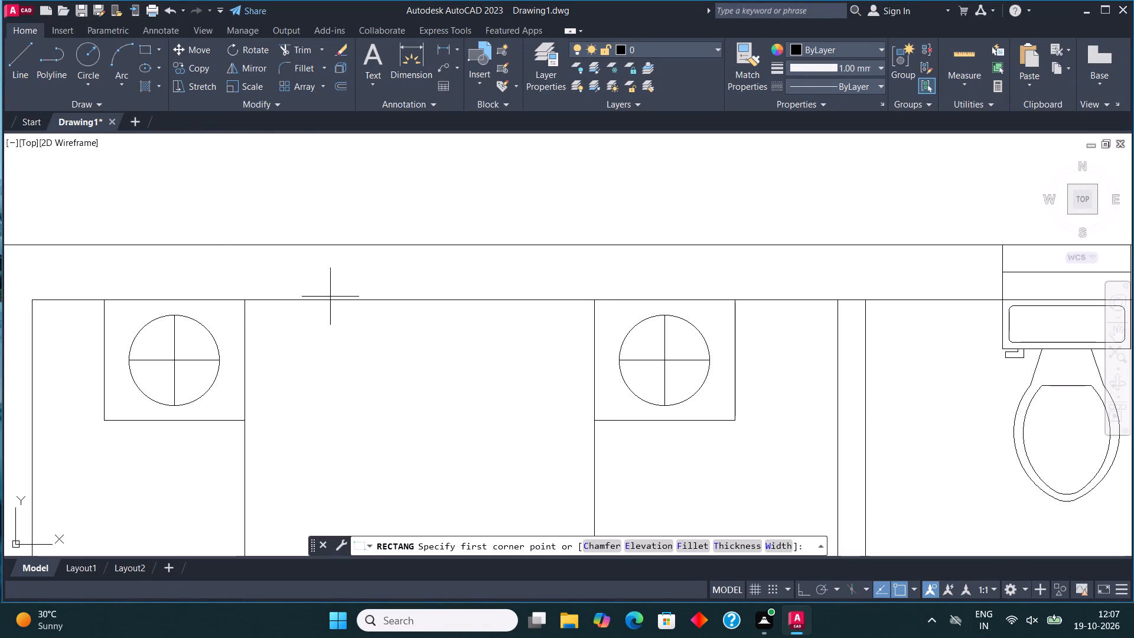
scroll(333, 371, "up", 1)
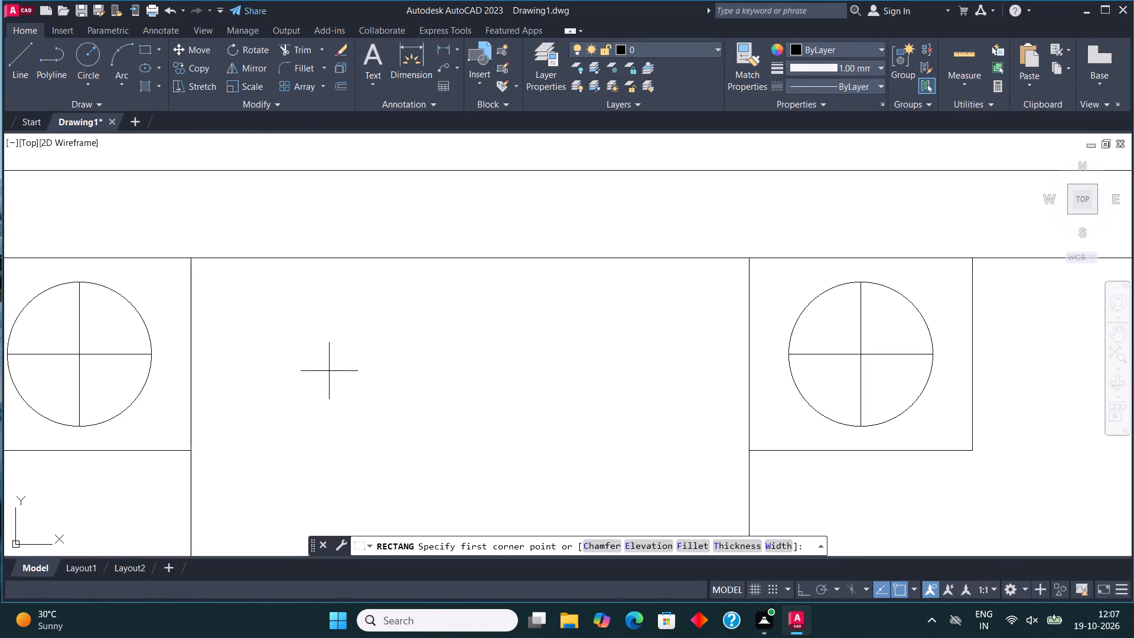
left_click(146, 43)
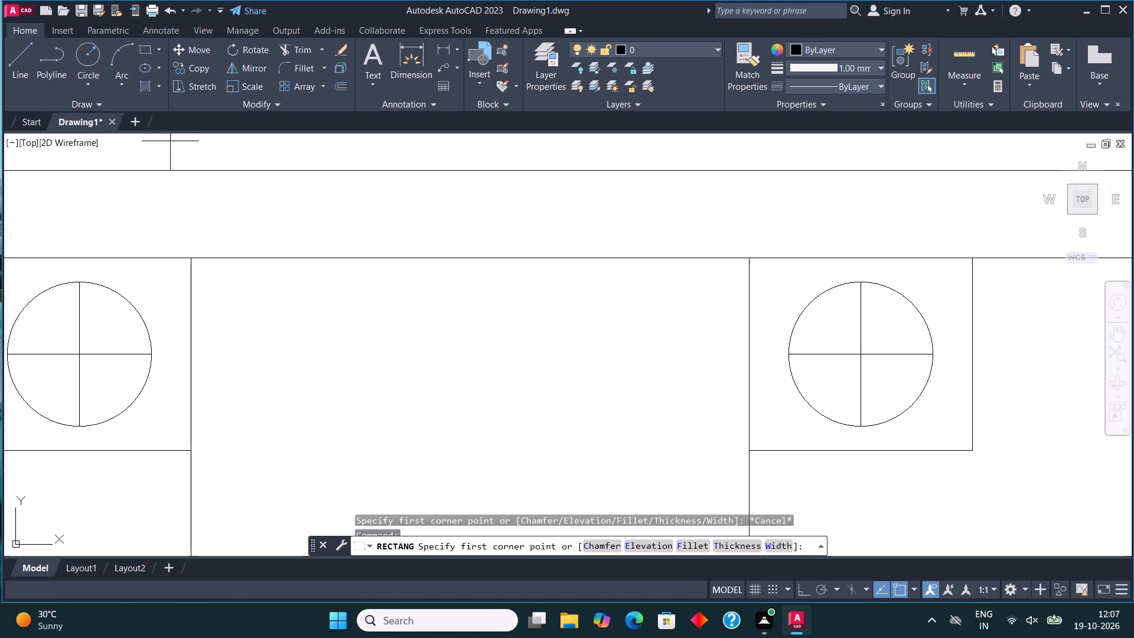
left_click(191, 303)
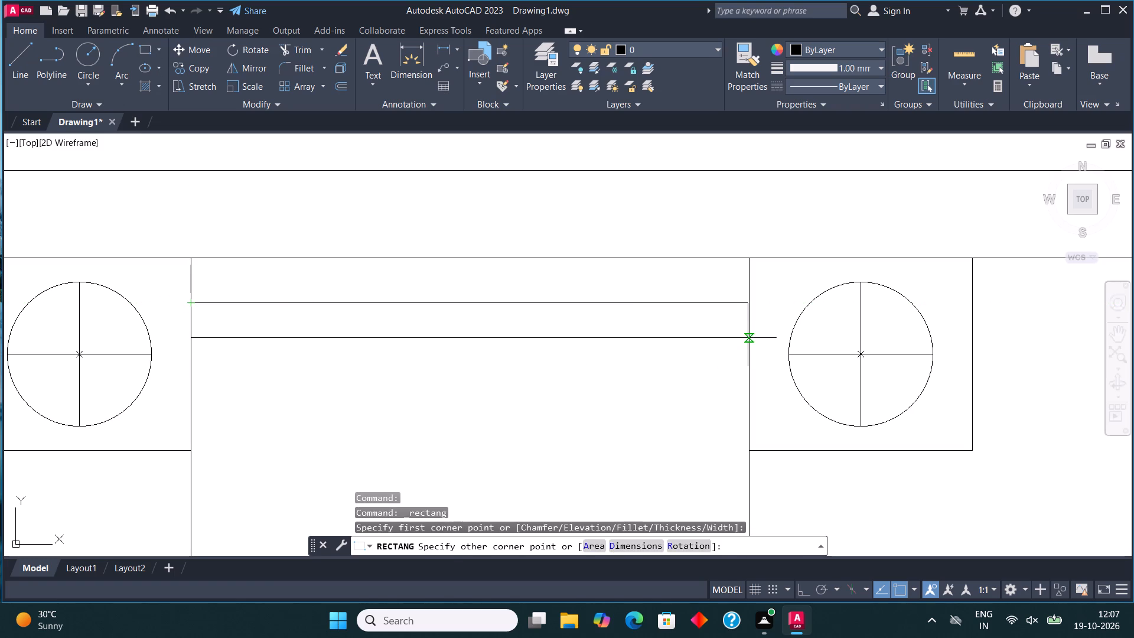
left_click(748, 329)
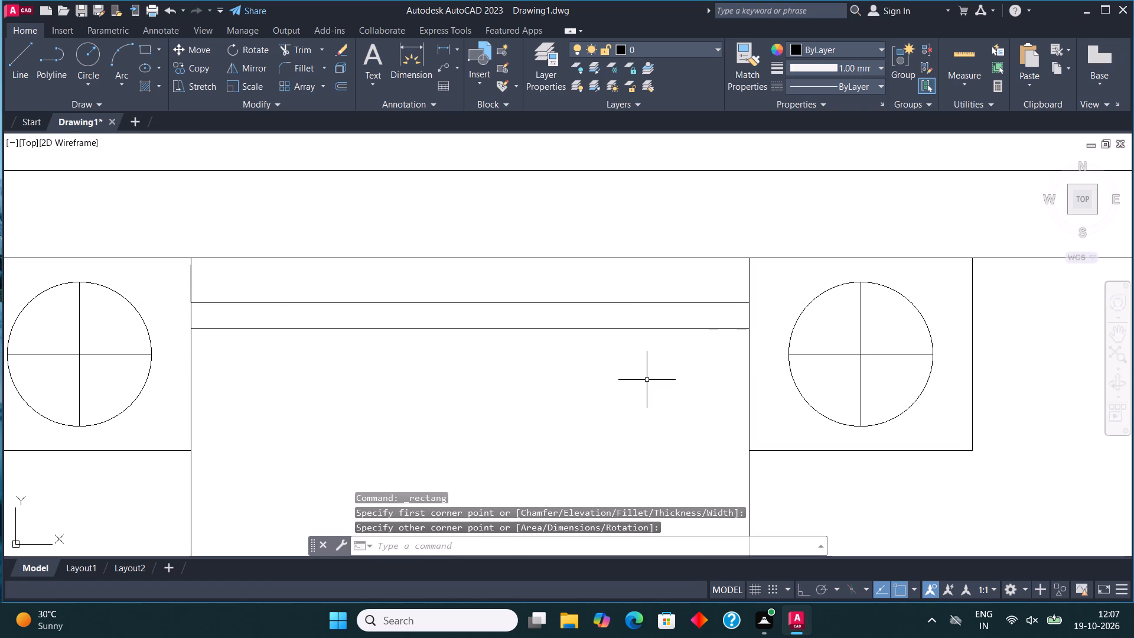
key("Escape")
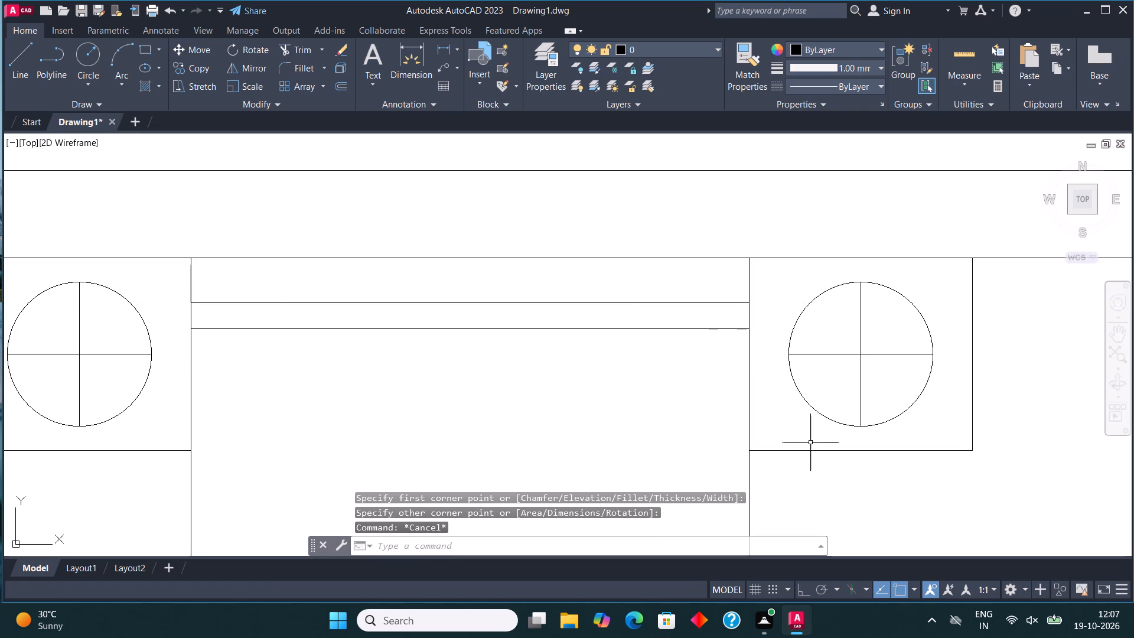
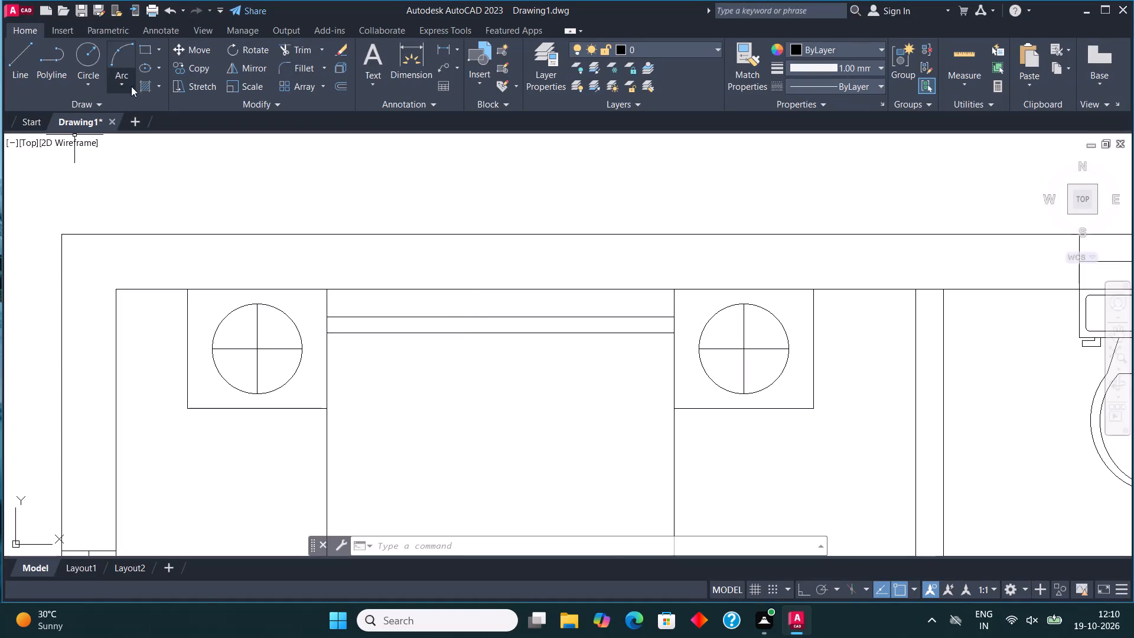
Draw a rectangular pillow on the west half of the bed, just south of the thin headboard rectangle.
left_click(146, 52)
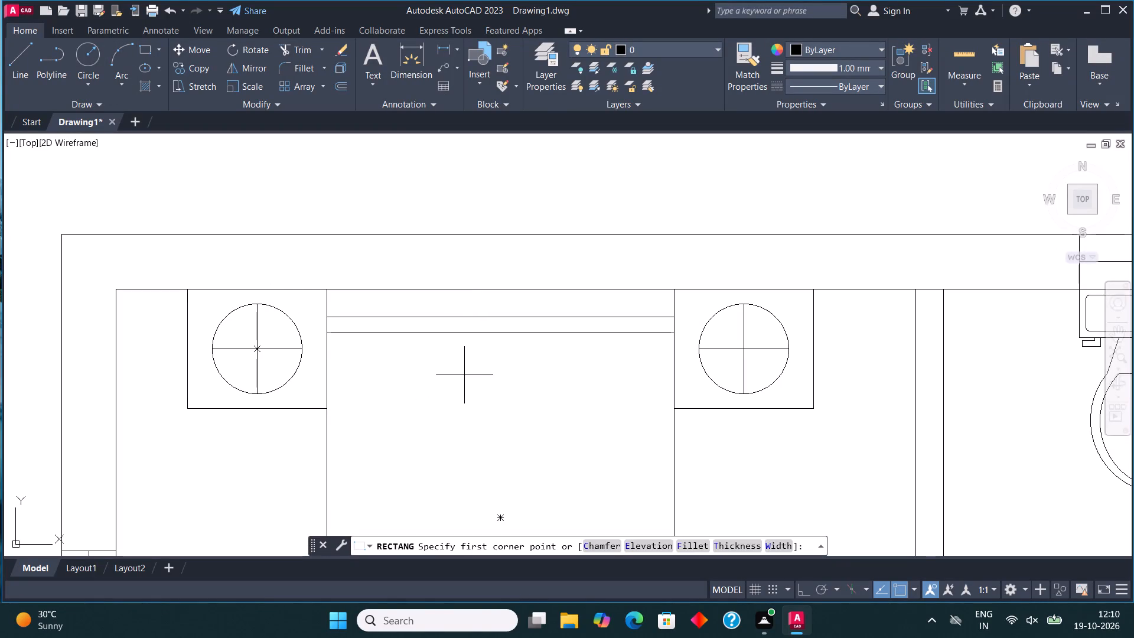
left_click(348, 354)
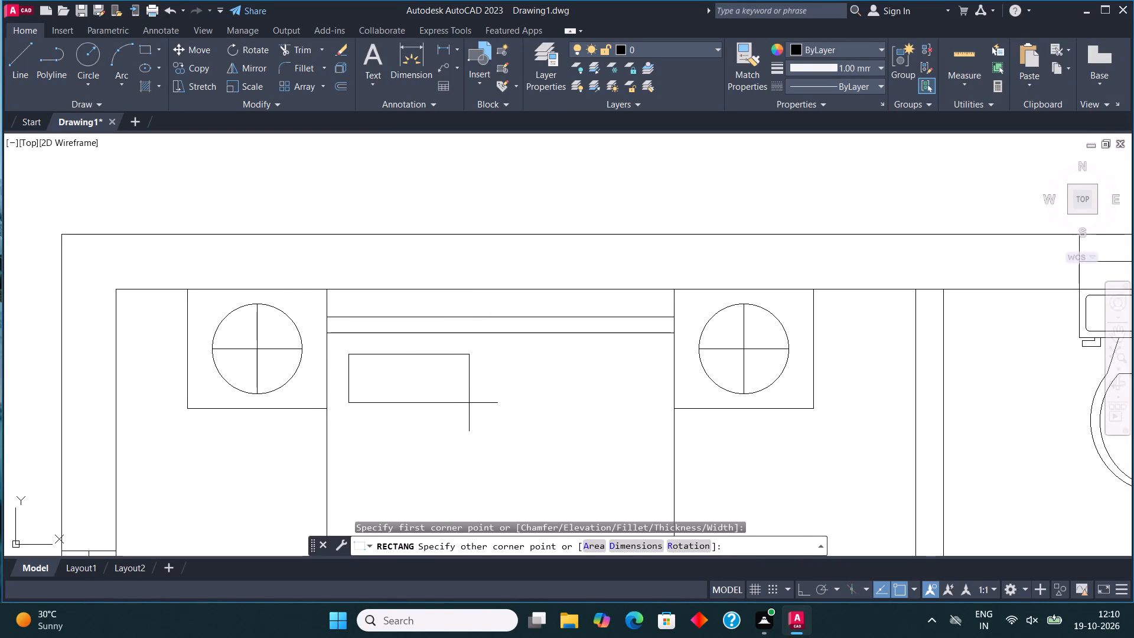
left_click(476, 415)
Copy the pillow rectangle straight east by about 2'-4" with Ortho on, onto the bed's other half.
left_click(442, 360)
left_click(428, 346)
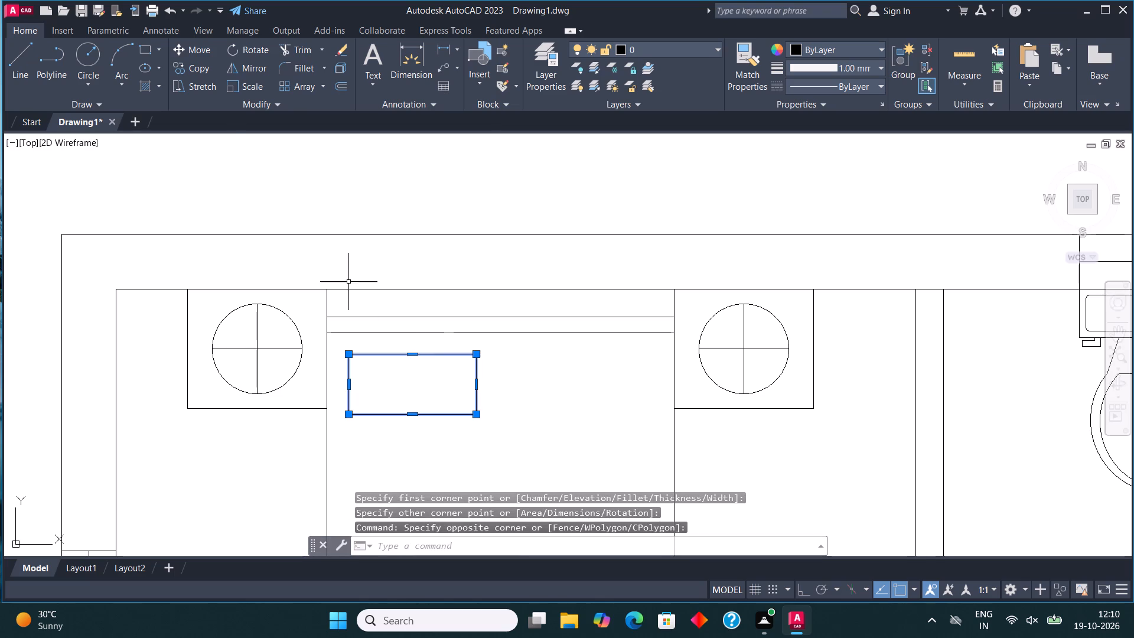
left_click(203, 64)
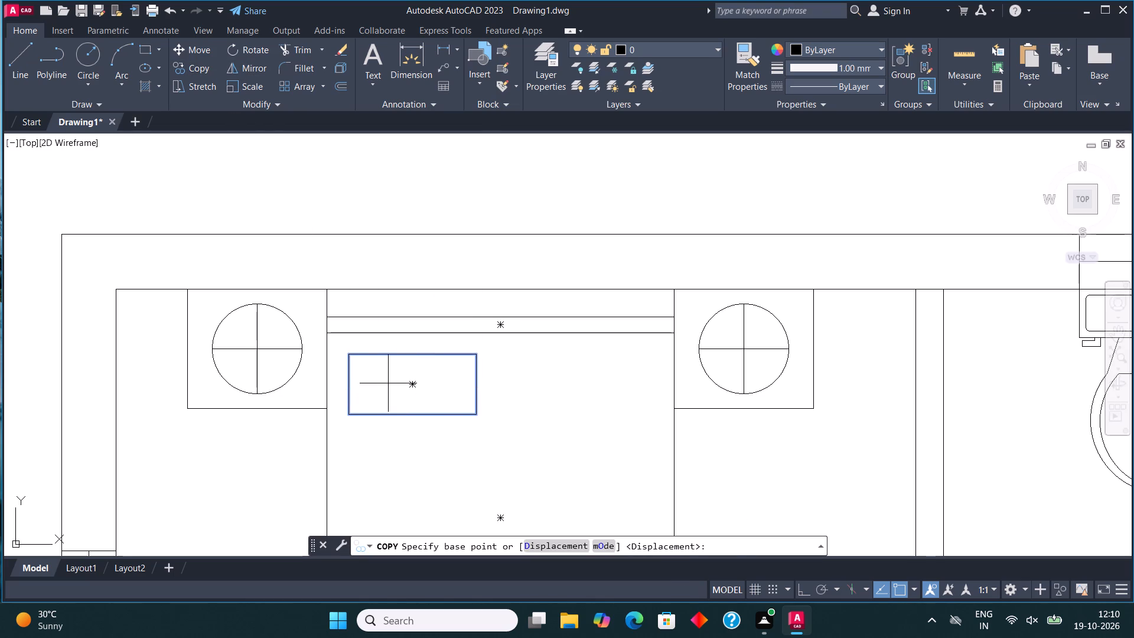
left_click(390, 383)
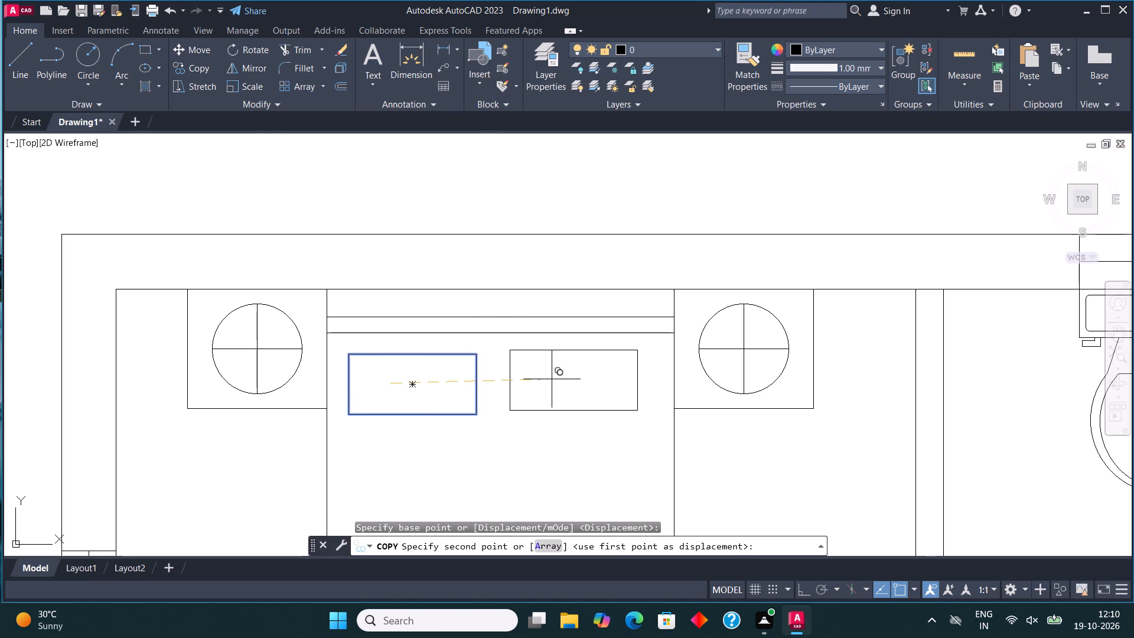
key("F8")
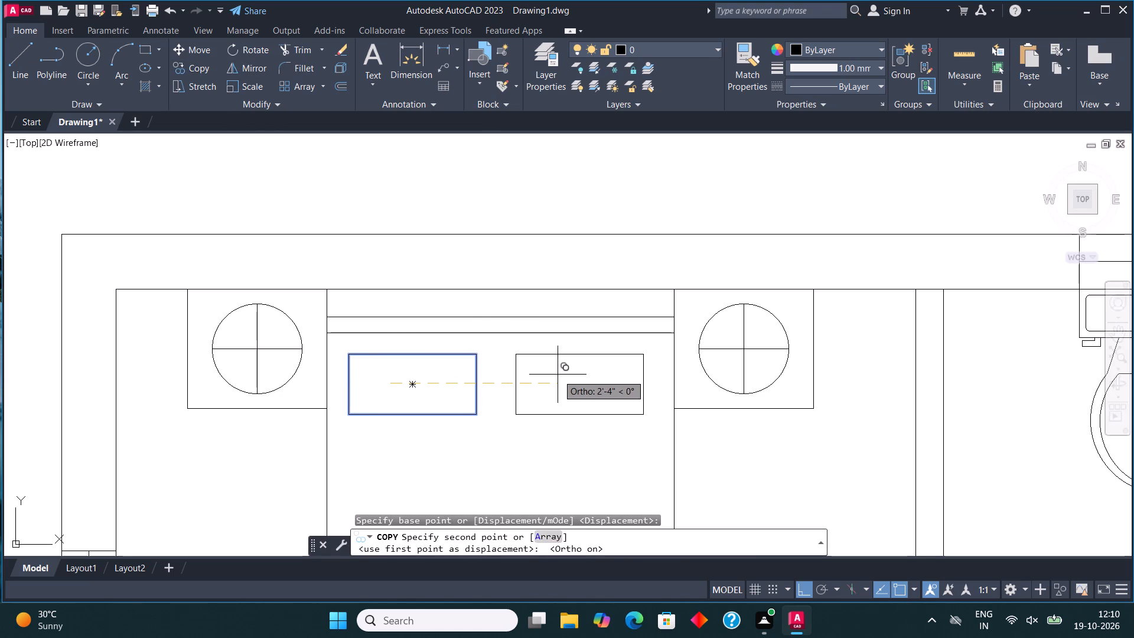
left_click(562, 375)
key("Escape")
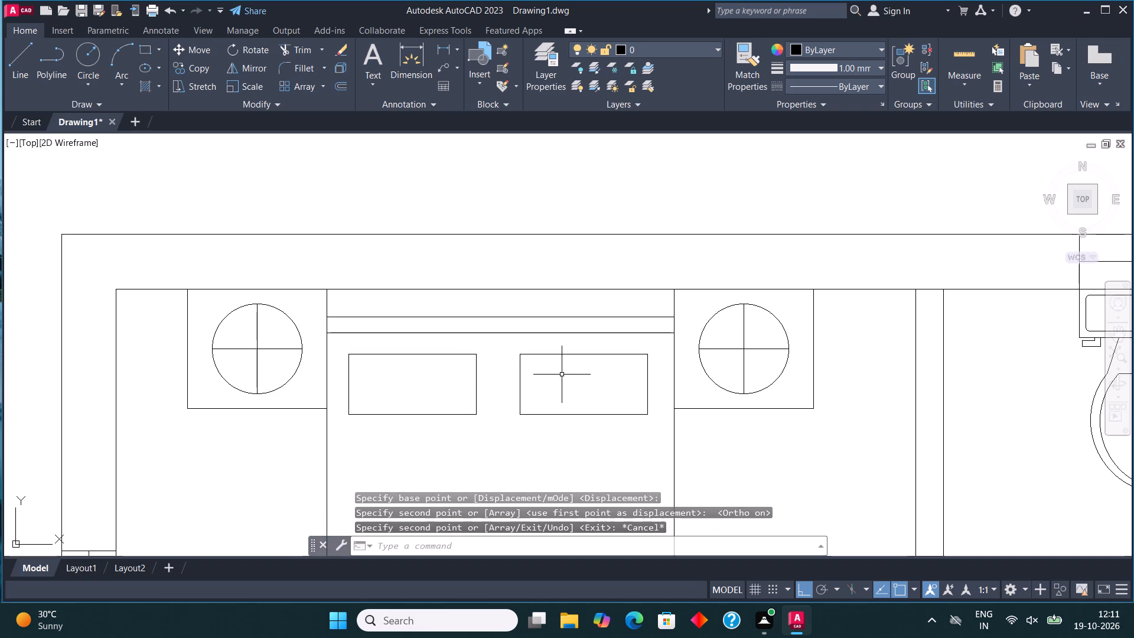
Draw the blanket's edge line across the bed below the pillows, ending in a triangular folded corner at the bed's east side.
scroll(493, 258, "down", 2)
scroll(507, 351, "up", 1)
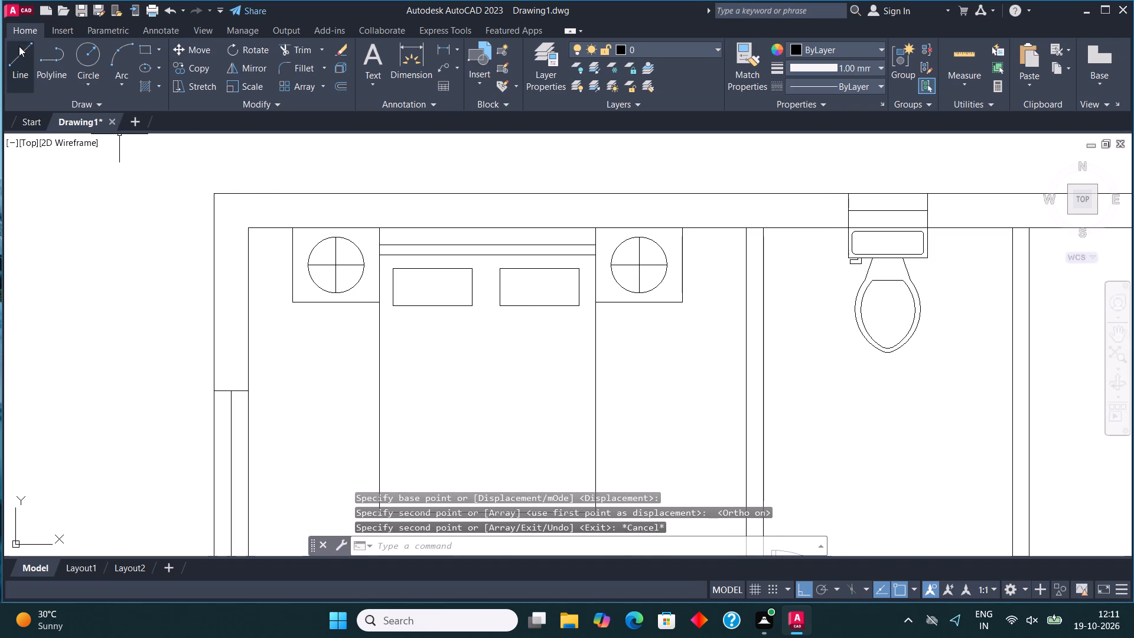
left_click(19, 53)
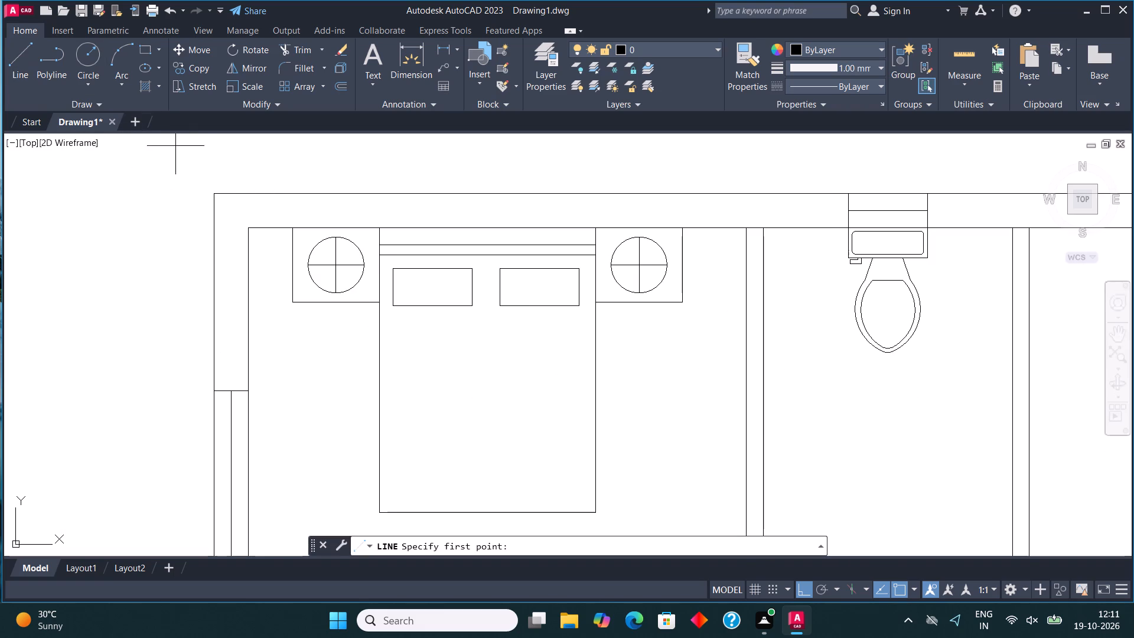
left_click(379, 327)
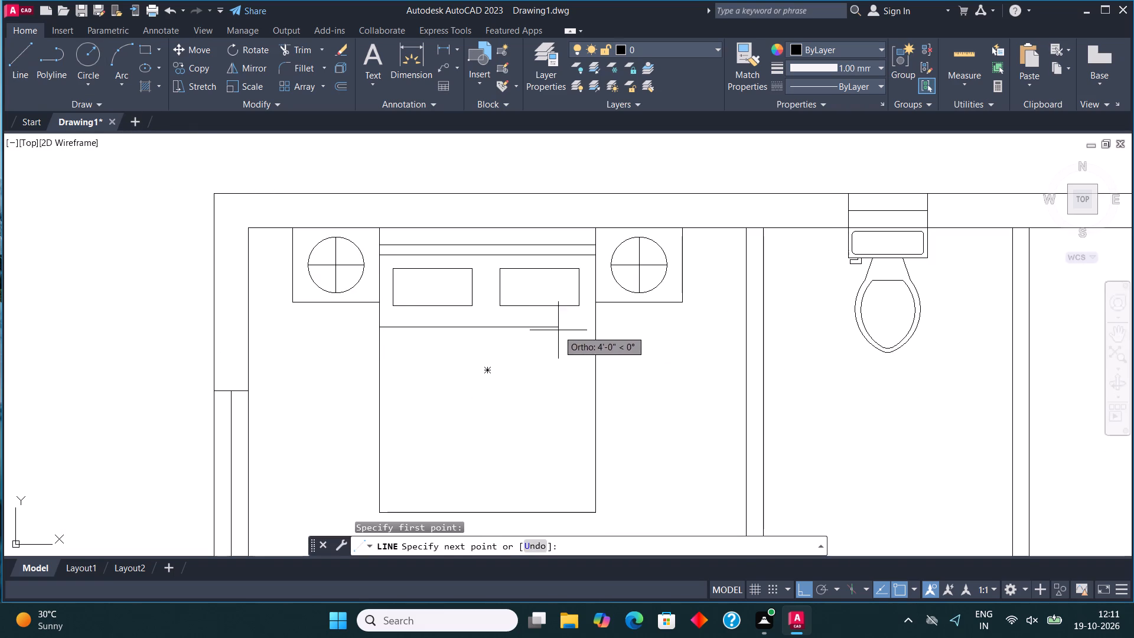
left_click(555, 329)
left_click(558, 357)
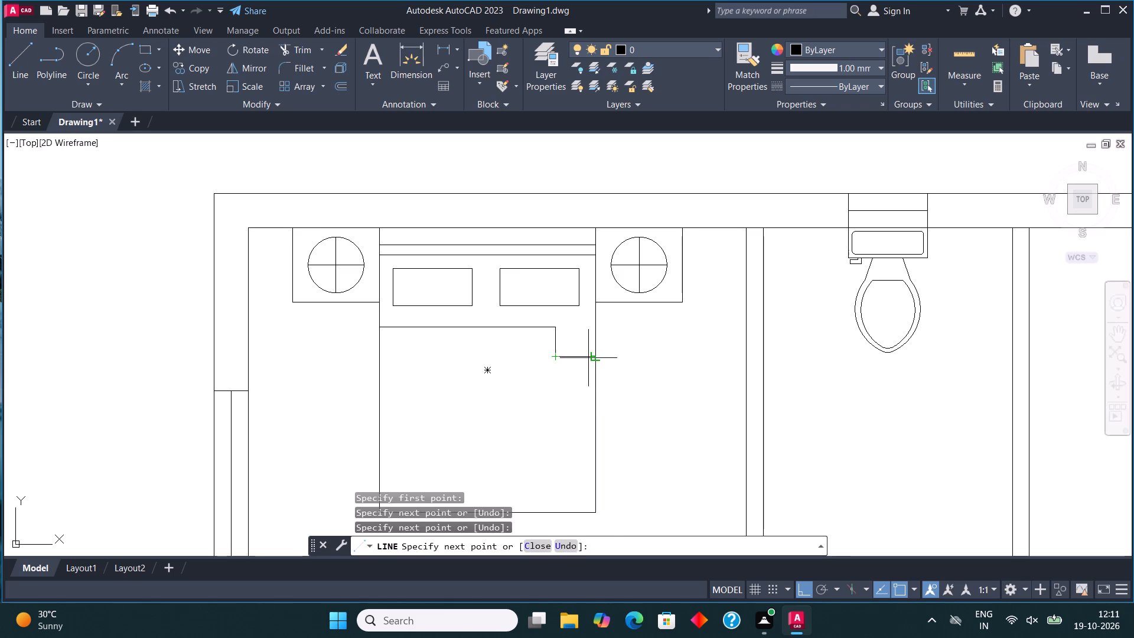
left_click(594, 359)
left_click(551, 330)
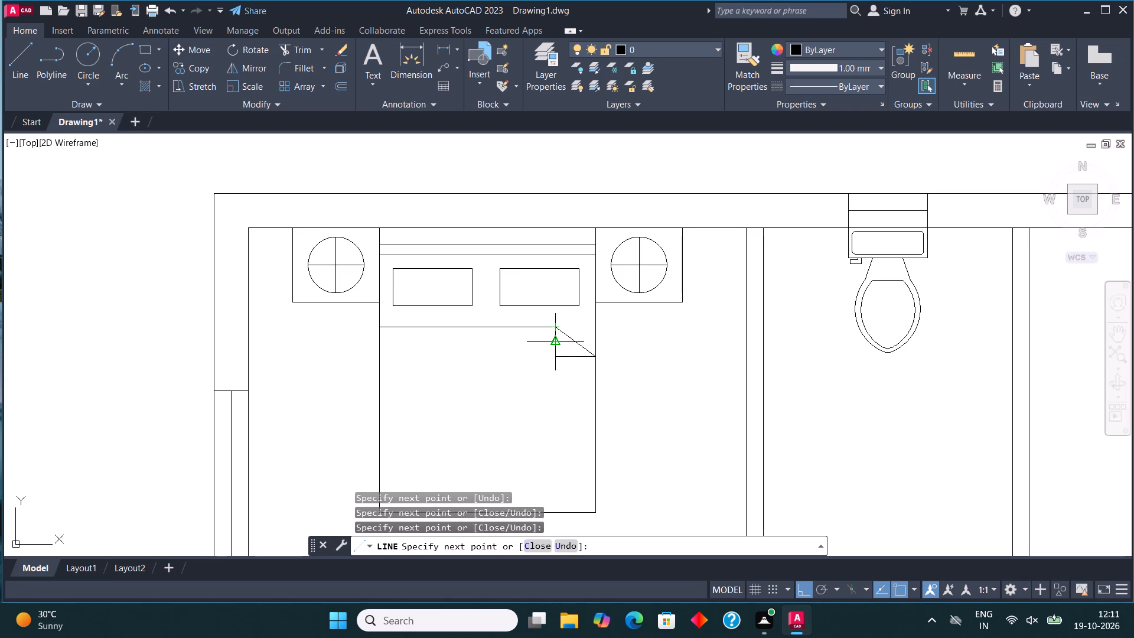
key("Escape")
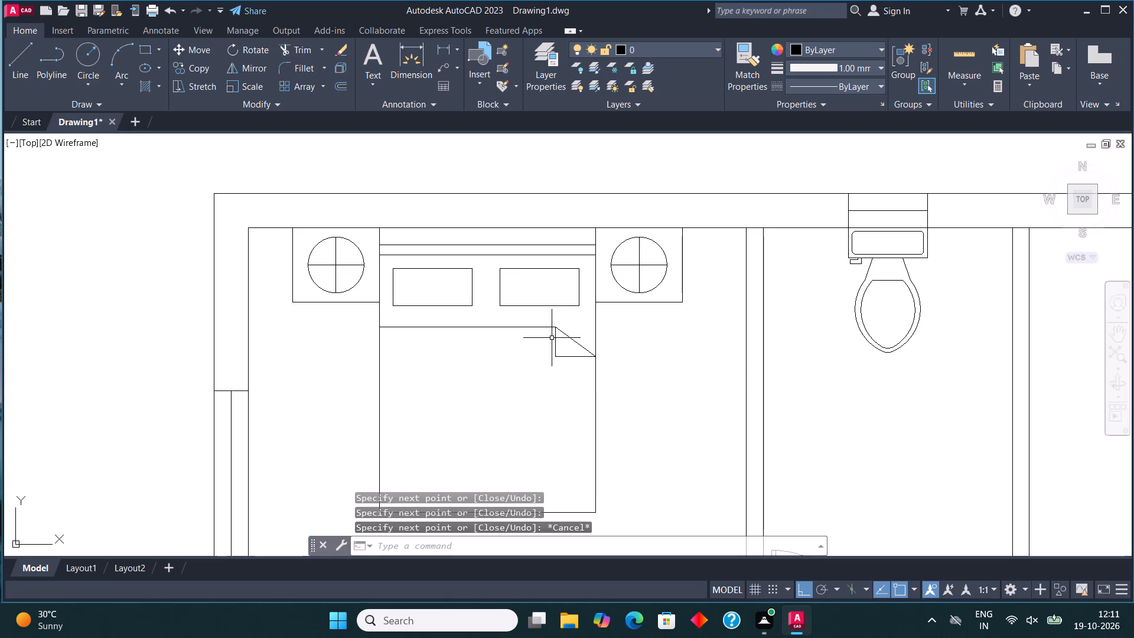
Copy the complete bed with both bedside tables about 18'-0" east, against the north wall of the northeast bedroom.
scroll(551, 323, "down", 1)
middle_click_drag(557, 369, 548, 362)
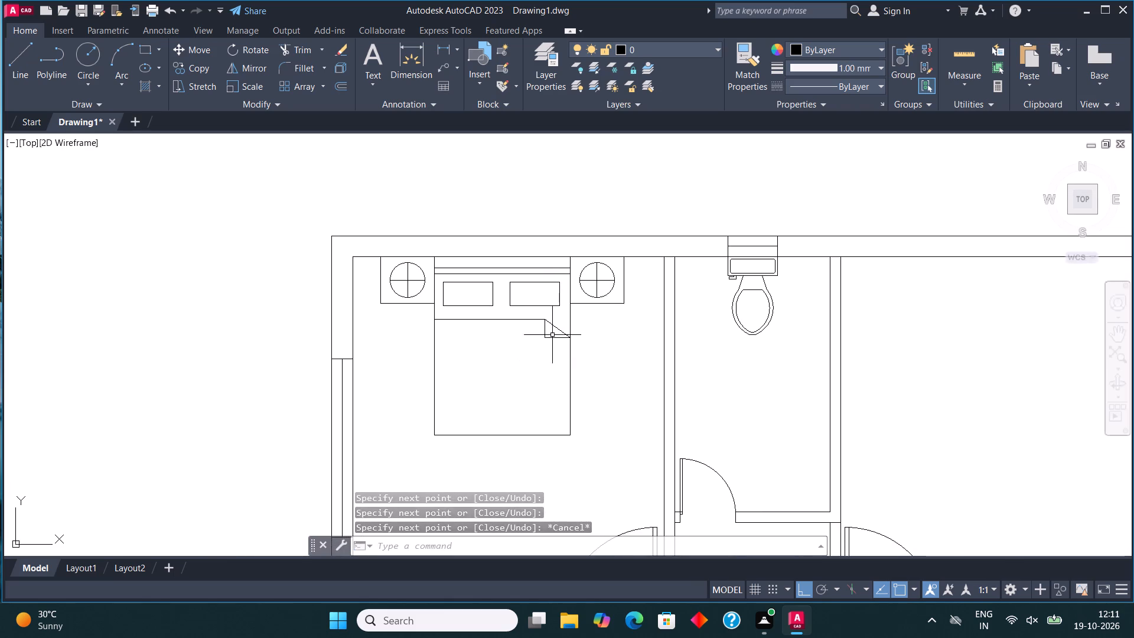
scroll(556, 324, "down", 1)
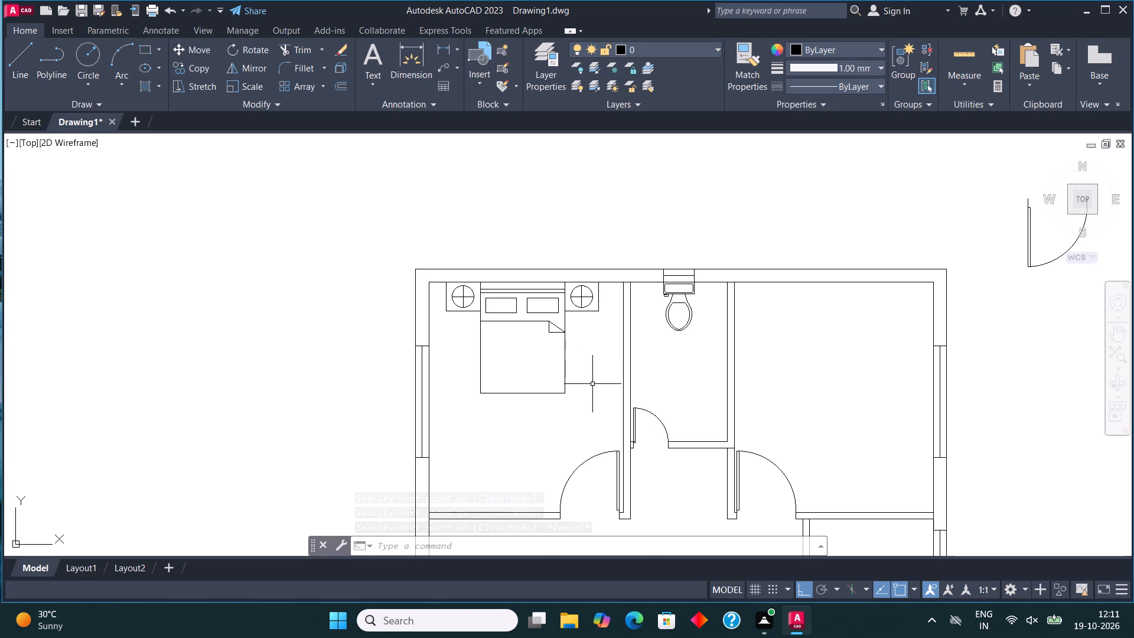
scroll(592, 384, "up", 1)
left_click_drag(569, 417, 561, 404)
left_click(366, 237)
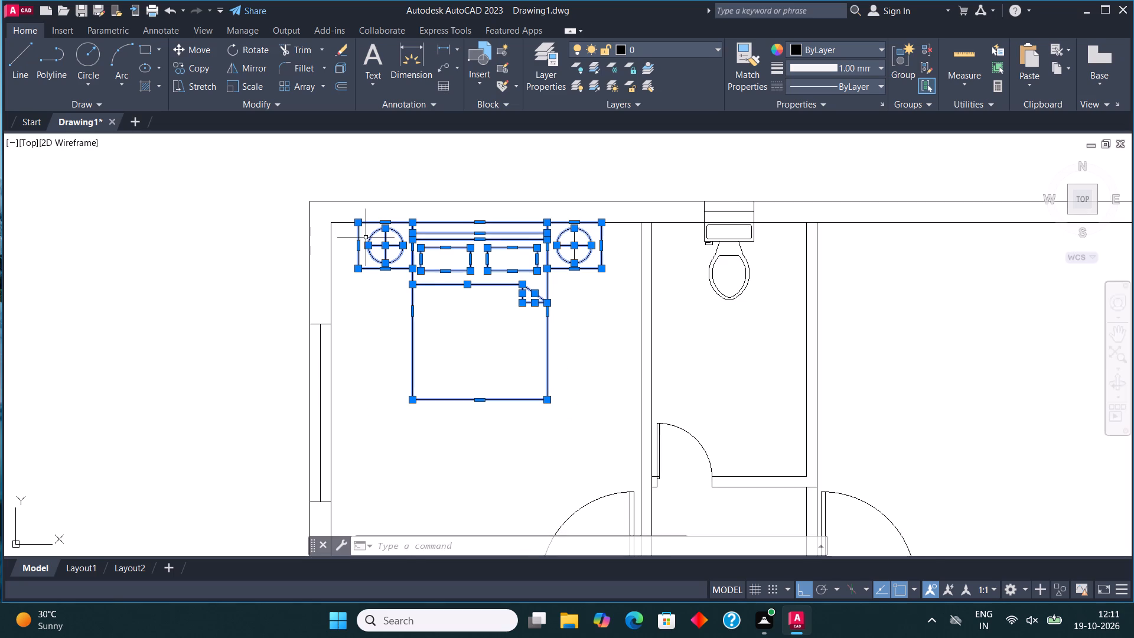
left_click(592, 298)
left_click(562, 242)
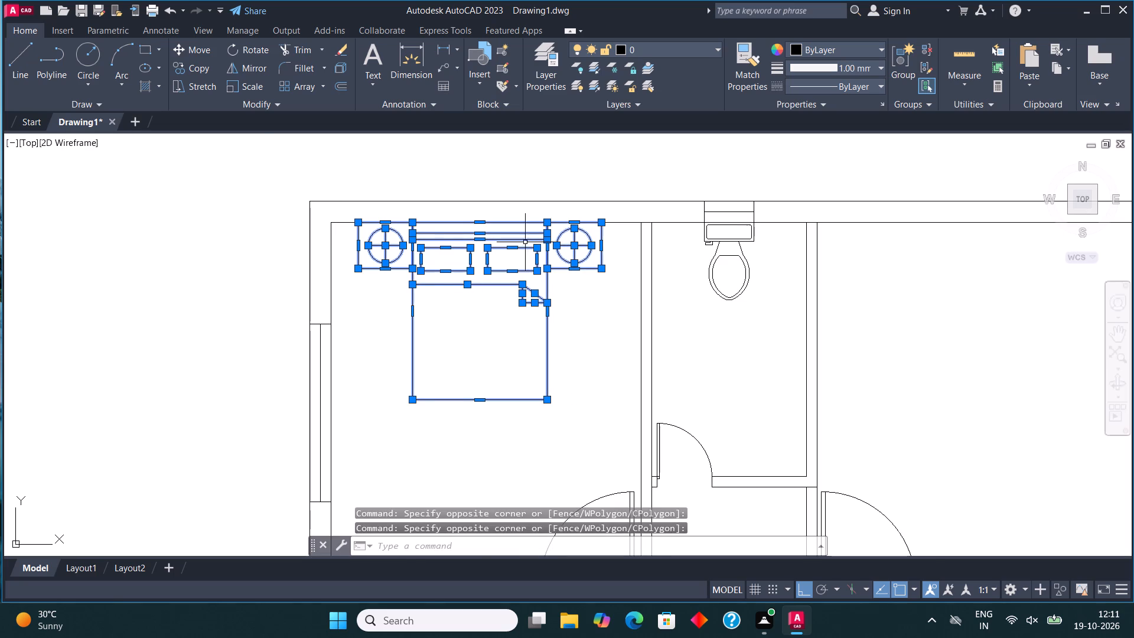
left_click(193, 67)
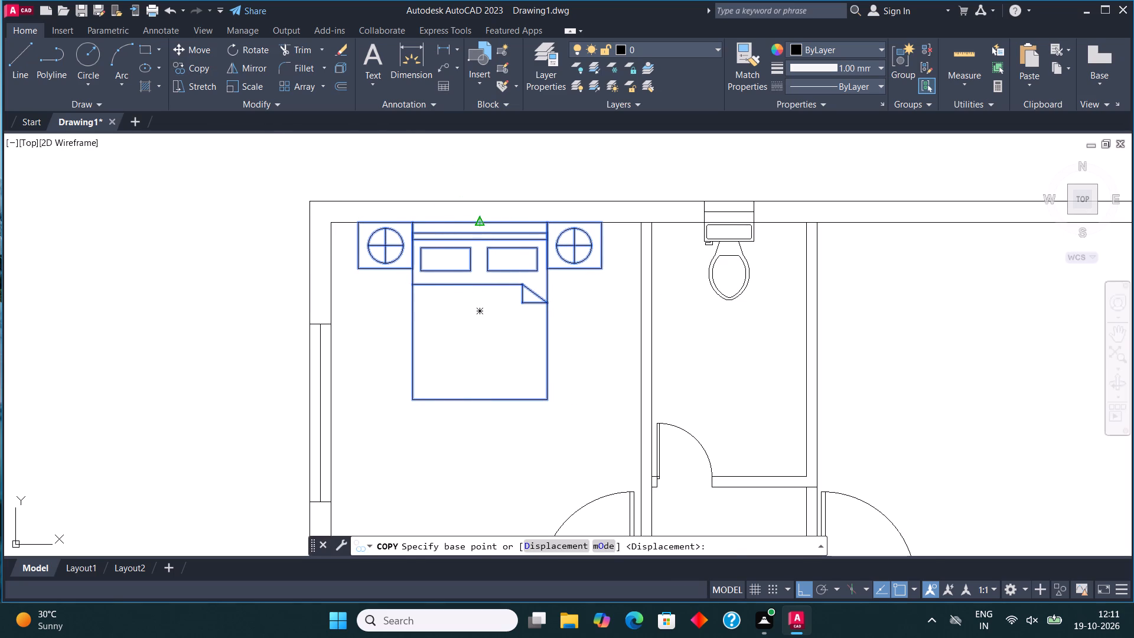
left_click(478, 220)
scroll(480, 223, "down", 2)
scroll(693, 236, "up", 2)
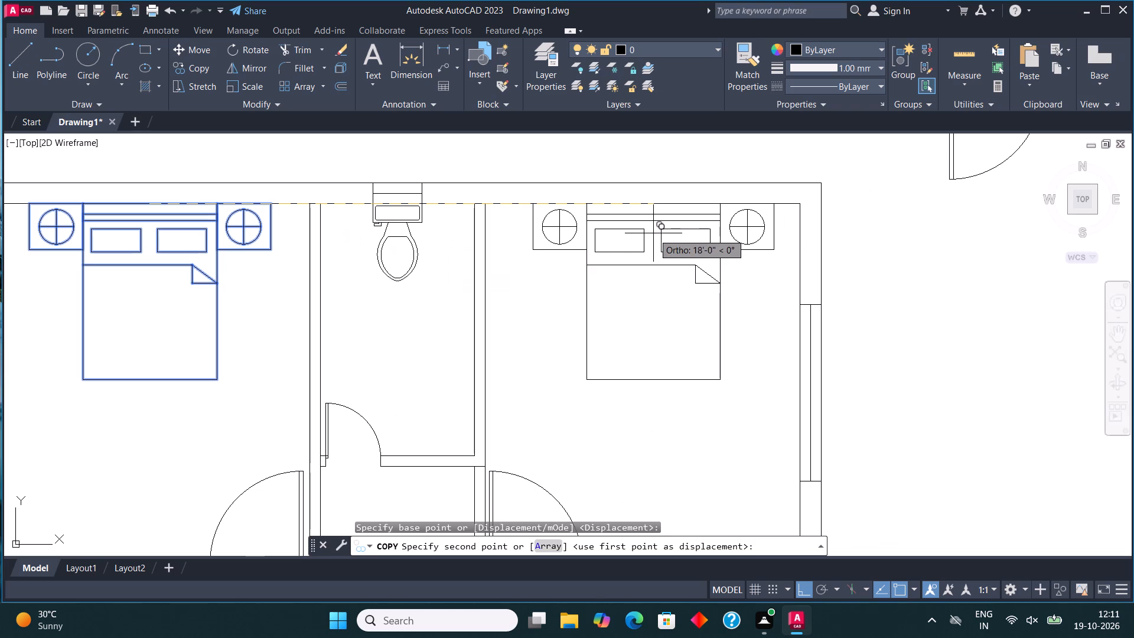
left_click(653, 232)
Place another copy of the bed set about 20'-9" west of the original, outside the house.
scroll(599, 236, "down", 5)
scroll(510, 234, "up", 3)
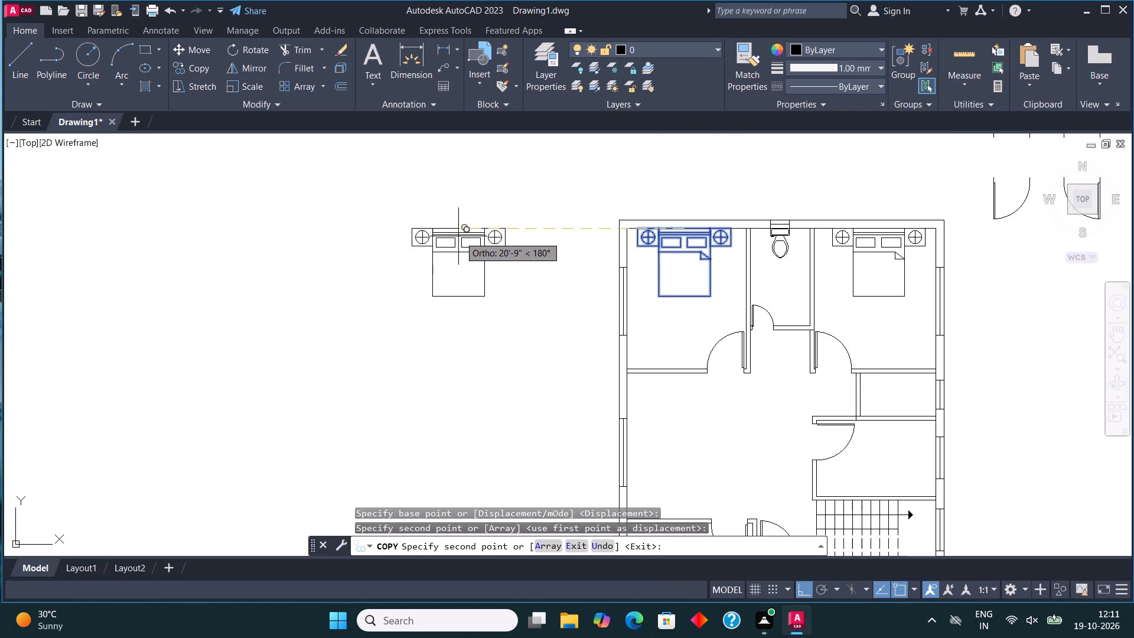
left_click(458, 236)
key("Escape")
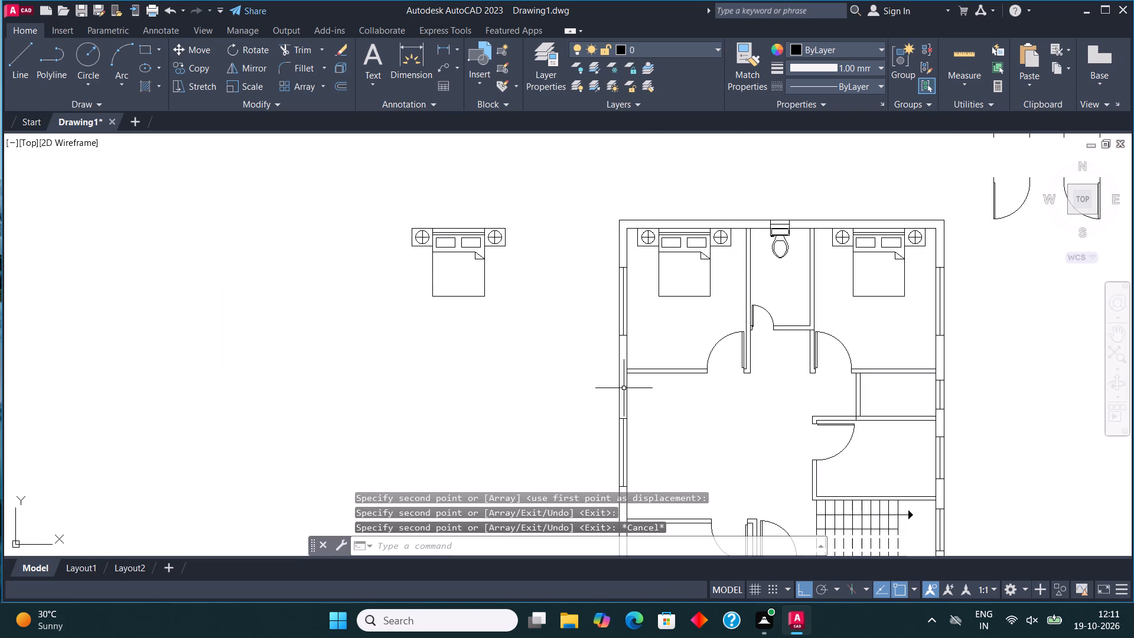
Rotate the bed set outside the house 90 degrees so that its headboard faces west.
left_click(509, 322)
left_click_drag(400, 197, 396, 194)
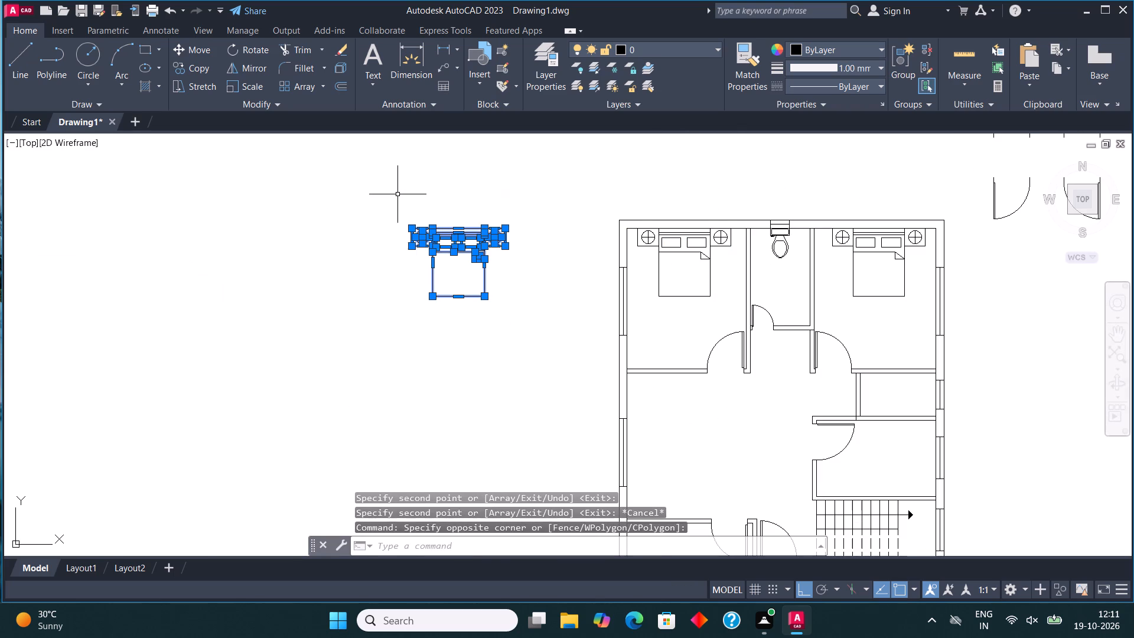
left_click_drag(396, 194, 395, 194)
left_click(253, 49)
left_click(414, 255)
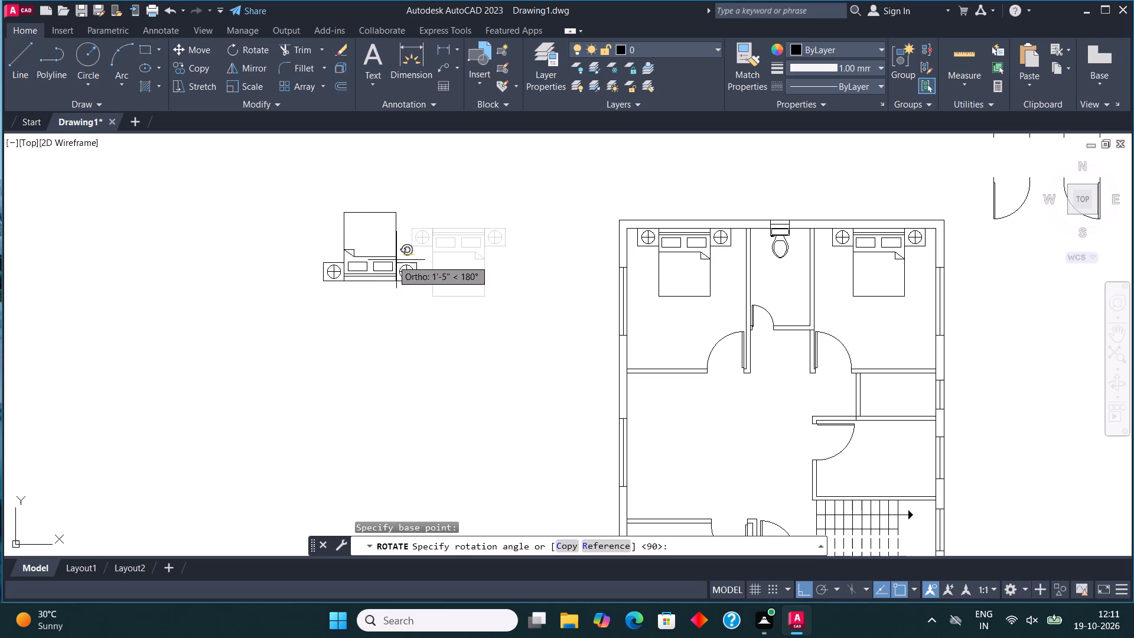
left_click(419, 163)
Move the rotated bed set into the southwest bedroom with Ortho off, placing its headboard along the west wall.
left_click_drag(470, 281, 468, 274)
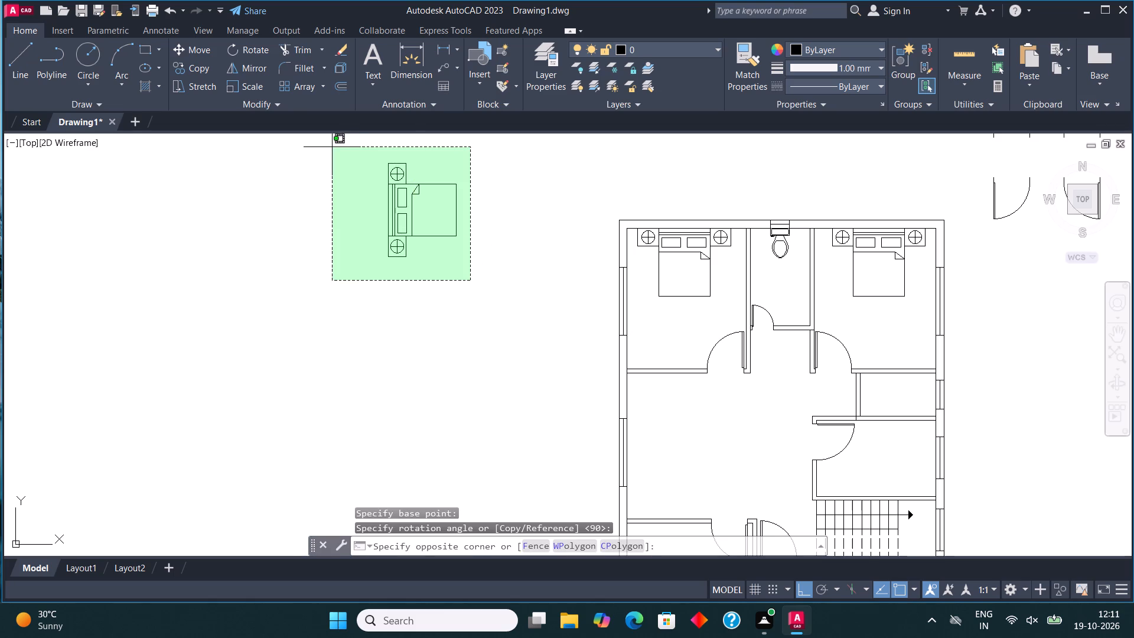
left_click(338, 161)
left_click(202, 46)
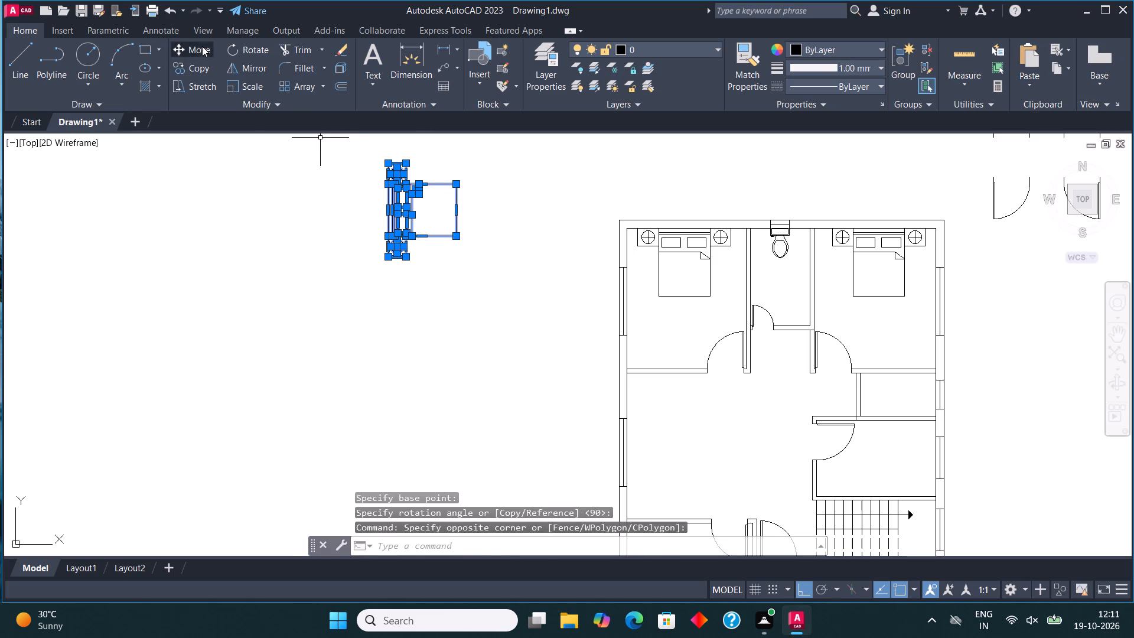
left_click(385, 205)
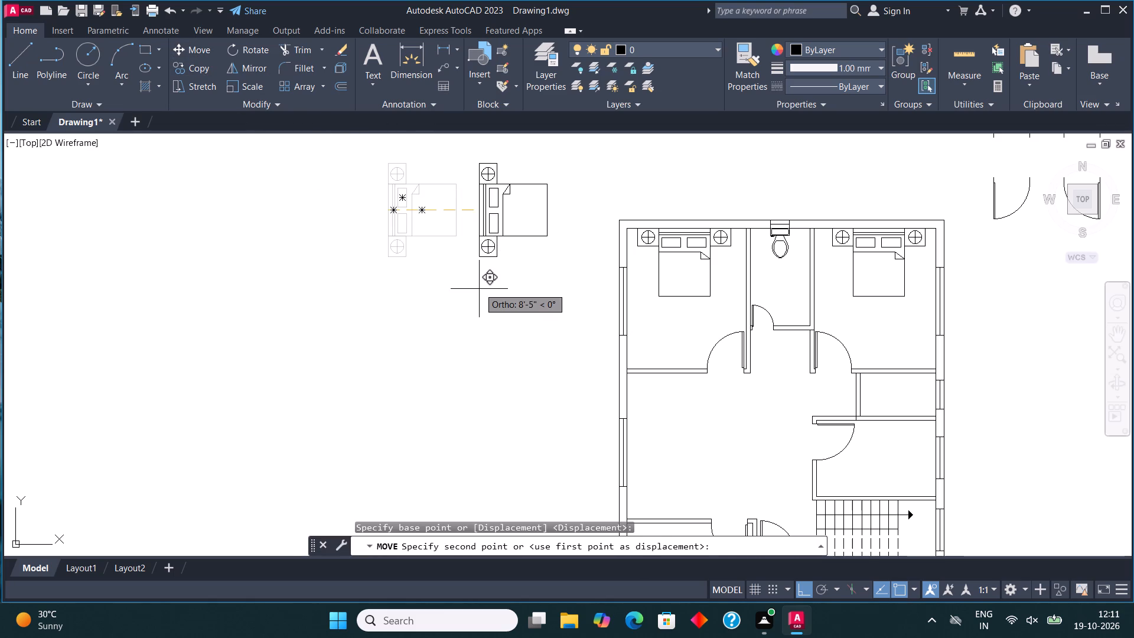
key("F8")
scroll(474, 284, "down", 3)
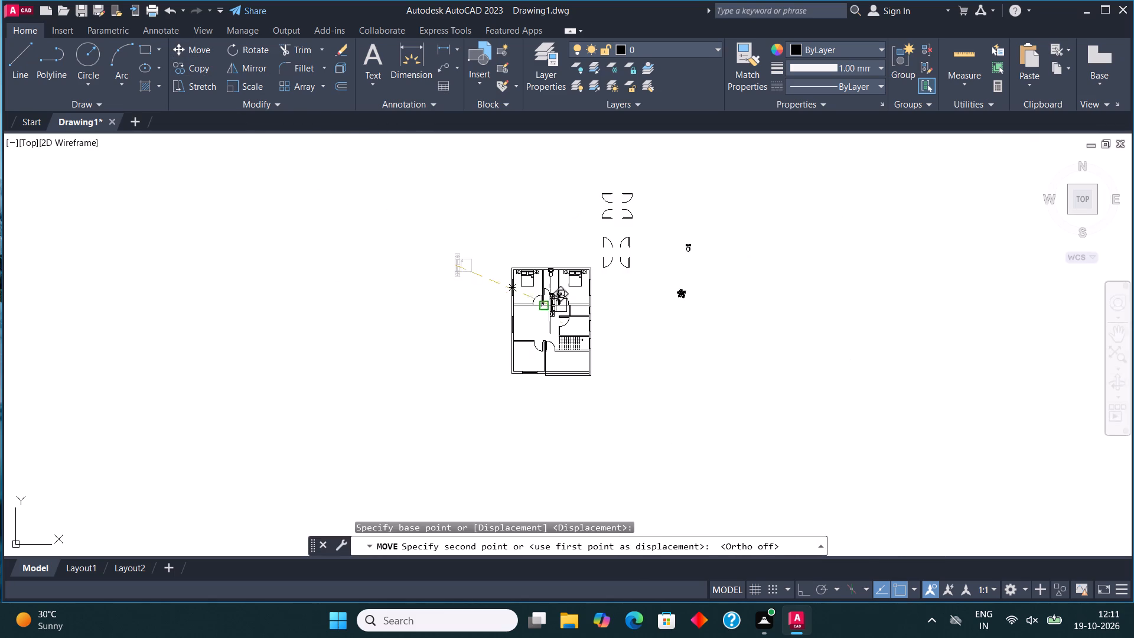
scroll(563, 370, "up", 3)
scroll(408, 320, "up", 2)
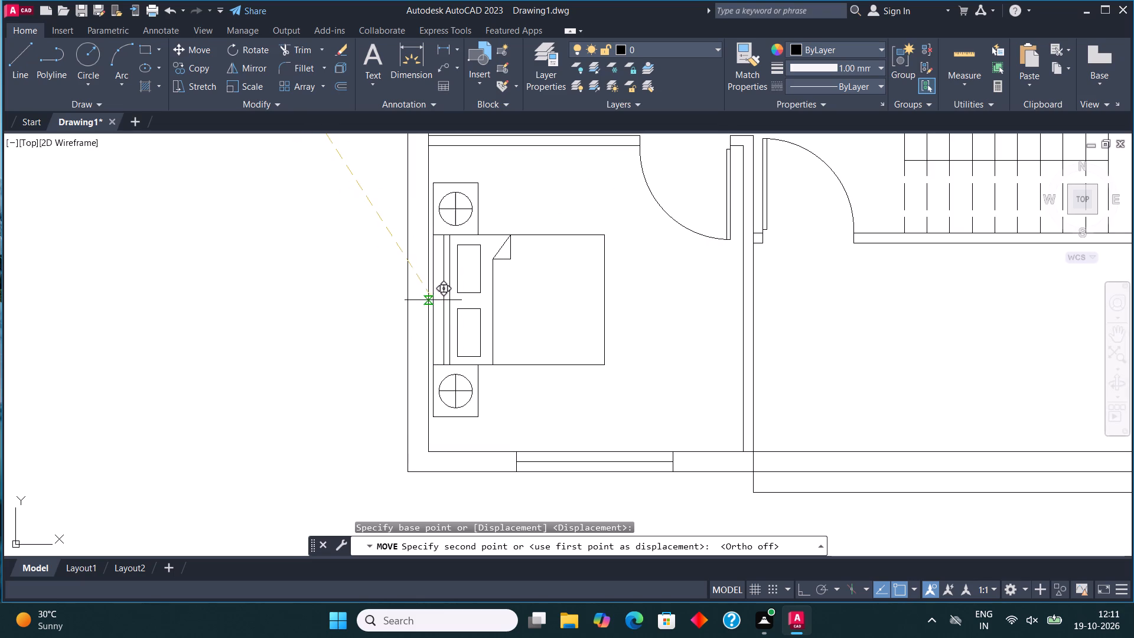
left_click_drag(432, 298, 436, 303)
Draw a circle for a round table in the southeast room, east of the room's centre.
scroll(467, 375, "down", 1)
scroll(403, 297, "down", 2)
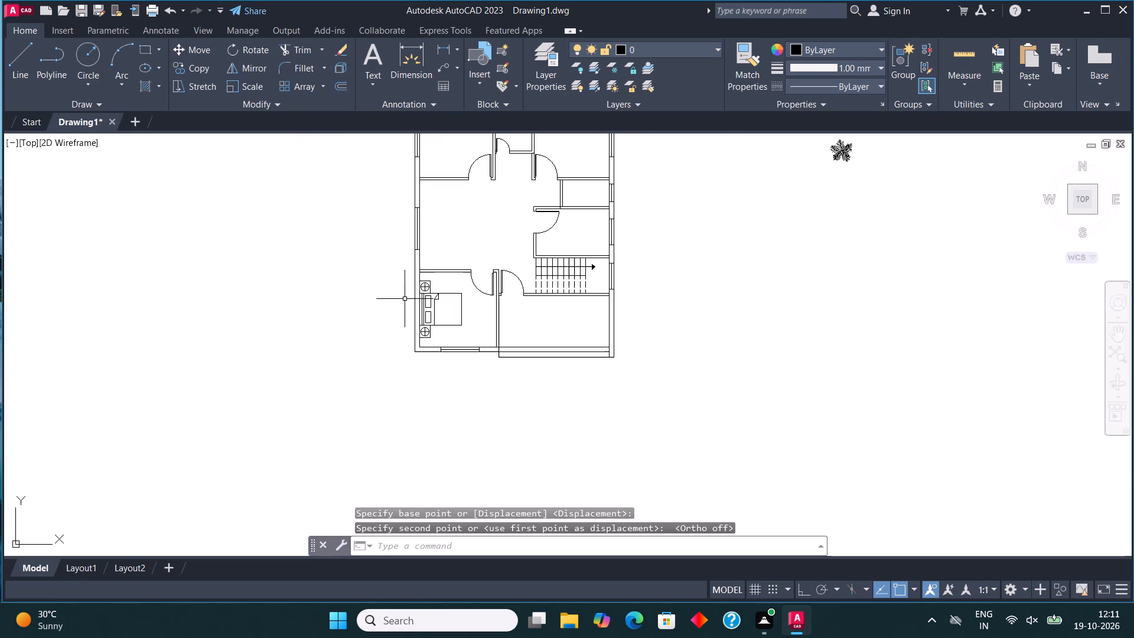
middle_click_drag(515, 307, 523, 328)
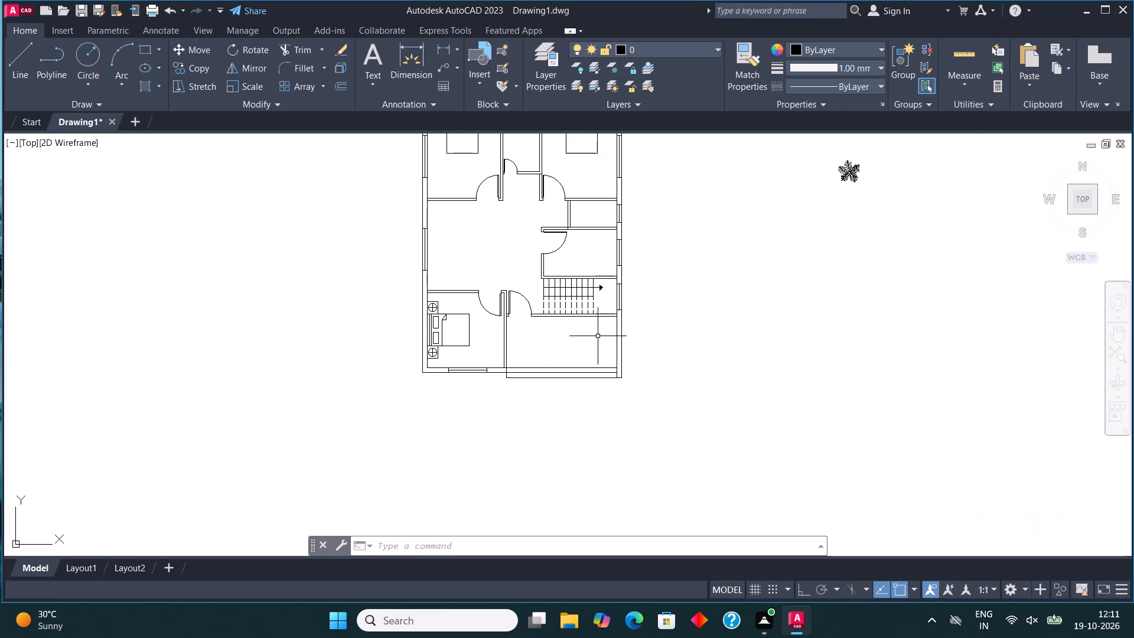
scroll(598, 344, "up", 3)
middle_click_drag(578, 331, 506, 327)
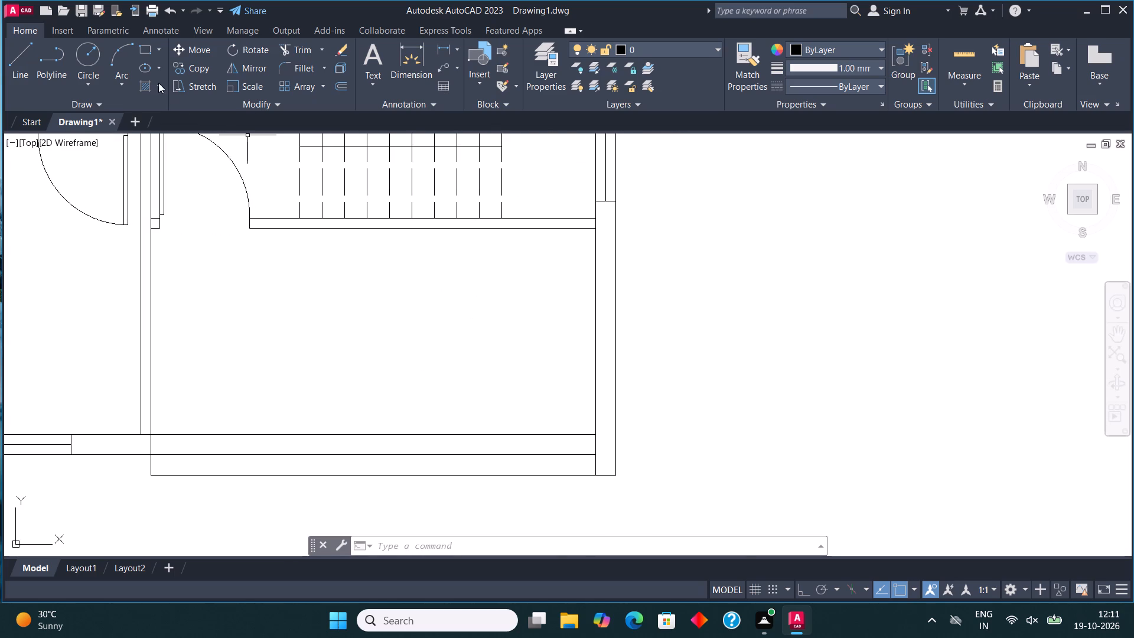
left_click(87, 44)
left_click(455, 331)
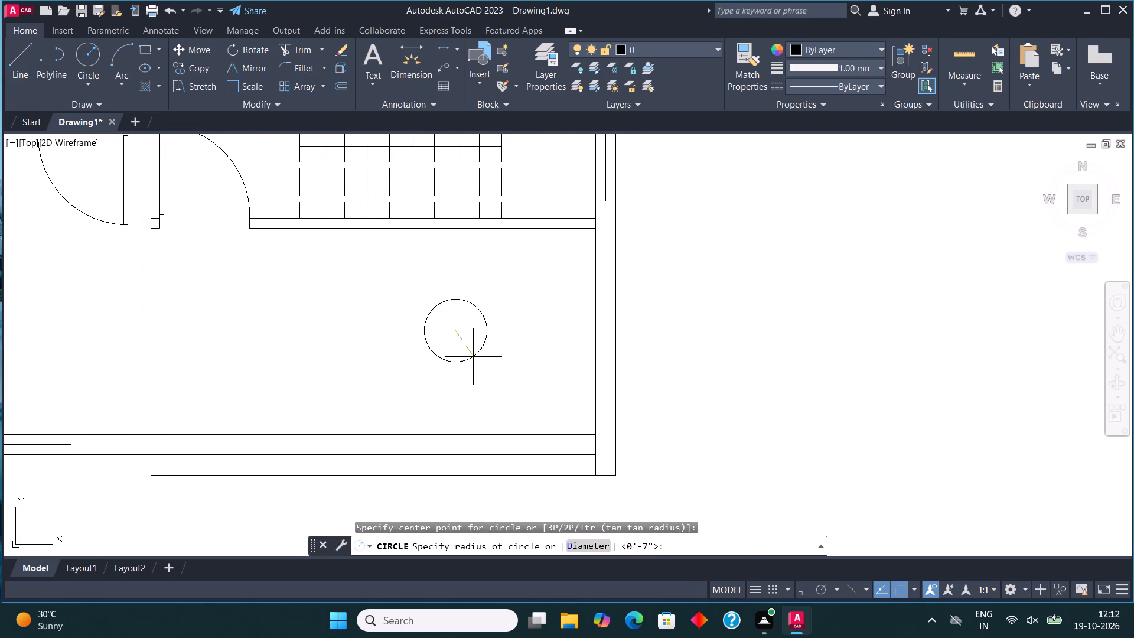
left_click(477, 359)
Draw a rectangular chair seat just north of the round table in the southeast room.
left_click(143, 42)
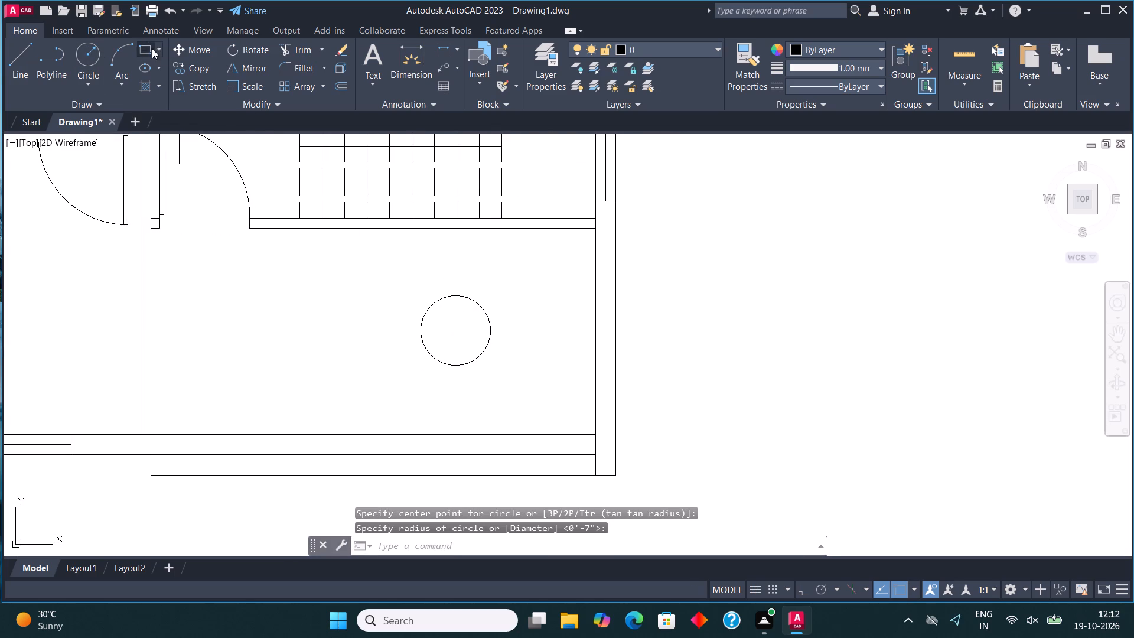
scroll(448, 283, "up", 2)
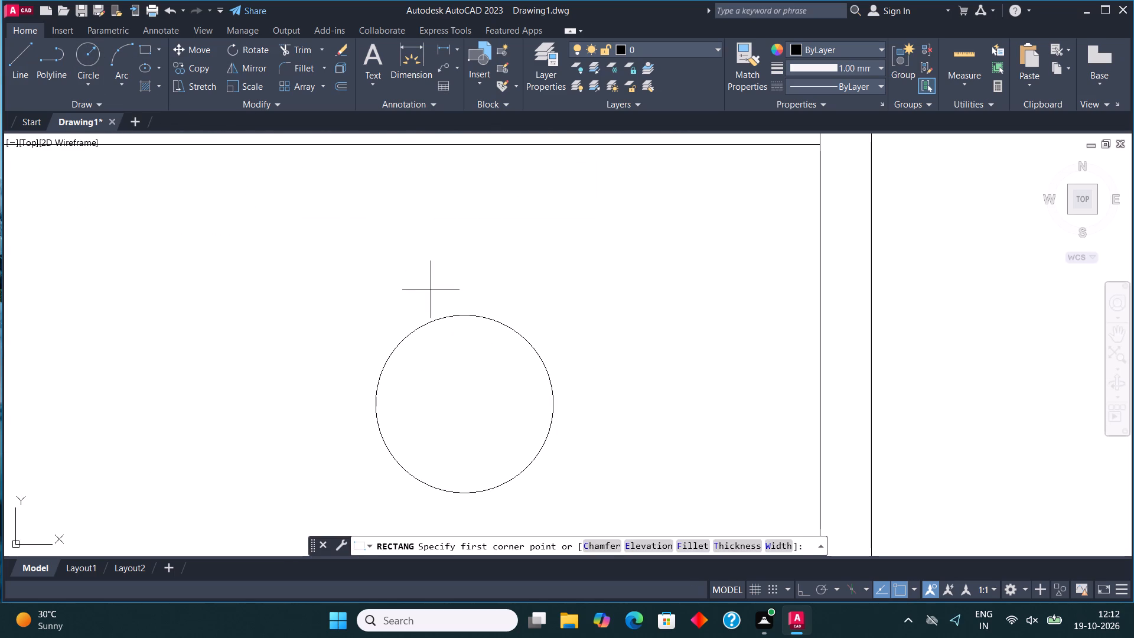
left_click(430, 292)
scroll(501, 208, "down", 1)
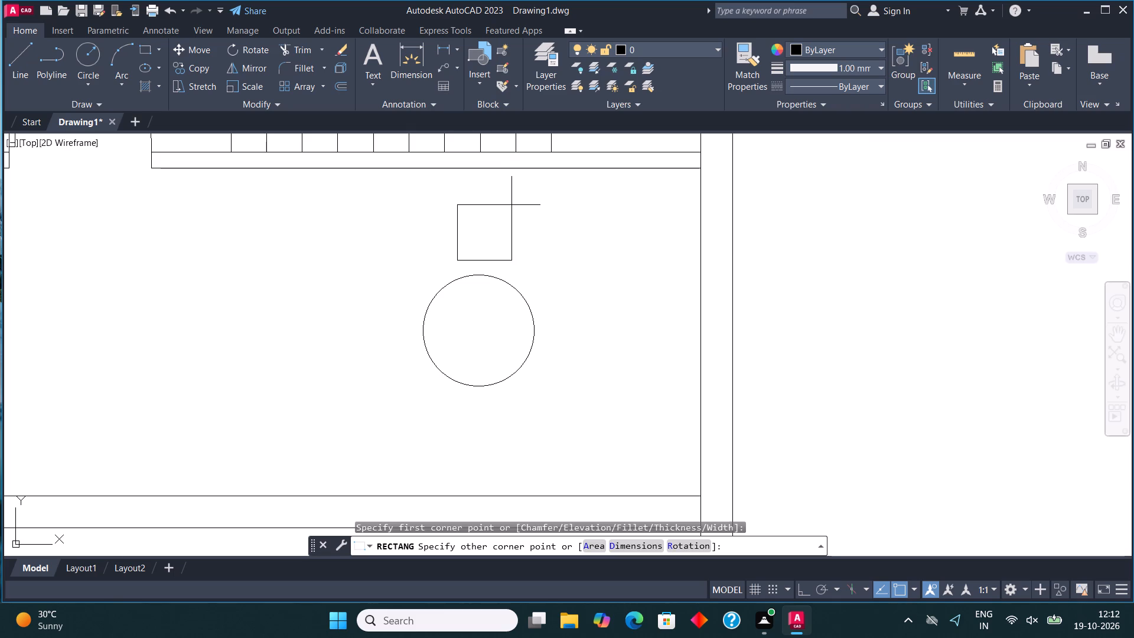
left_click(509, 207)
Draw the chair frame's lines west from the seat's southwest corner, up the west side and across the north side.
scroll(457, 236, "up", 1)
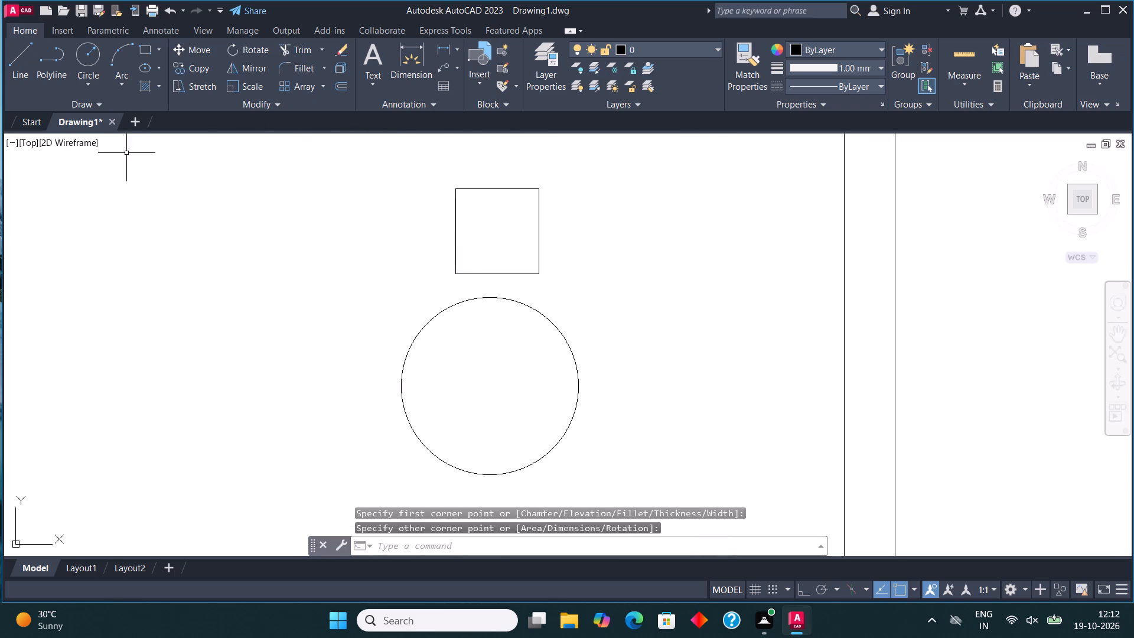
left_click(25, 69)
left_click(452, 272)
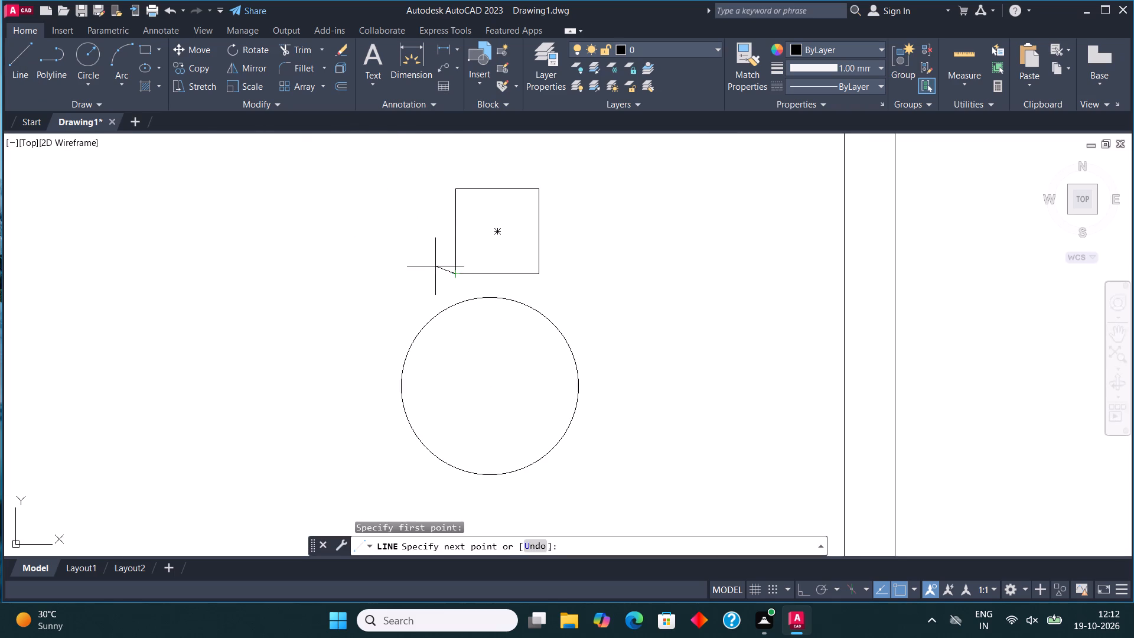
left_click(436, 273)
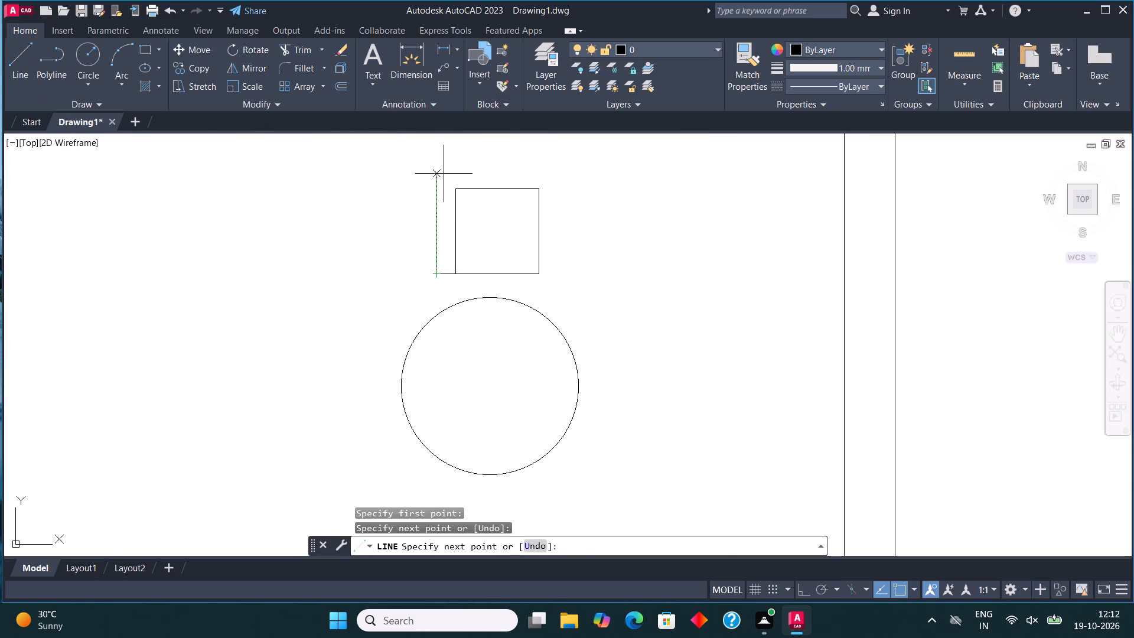
left_click(439, 174)
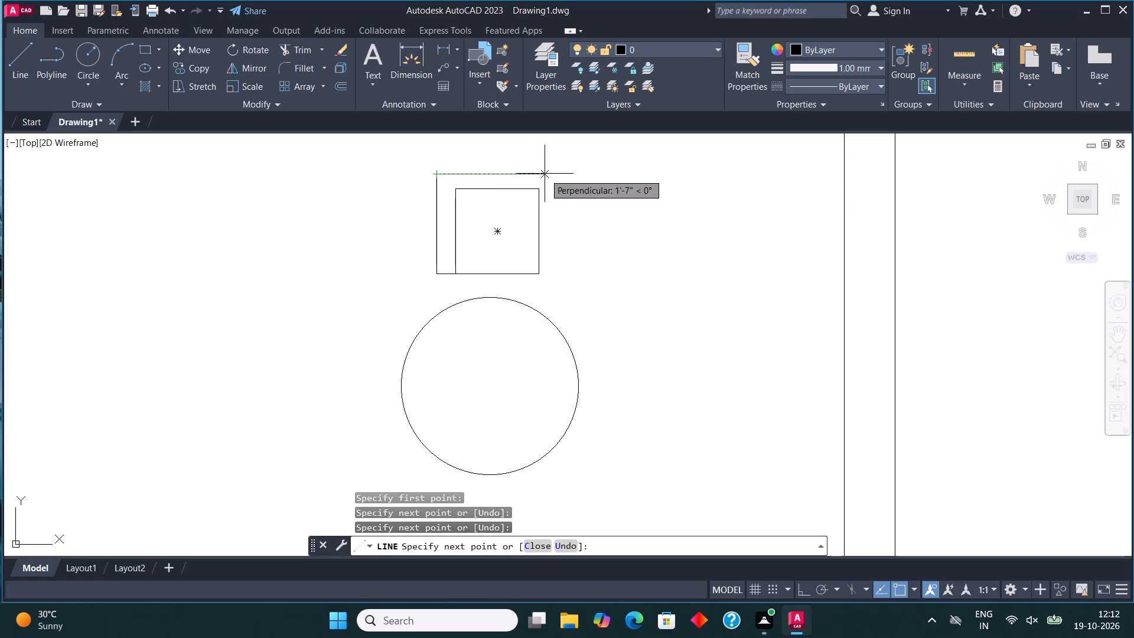
left_click(553, 180)
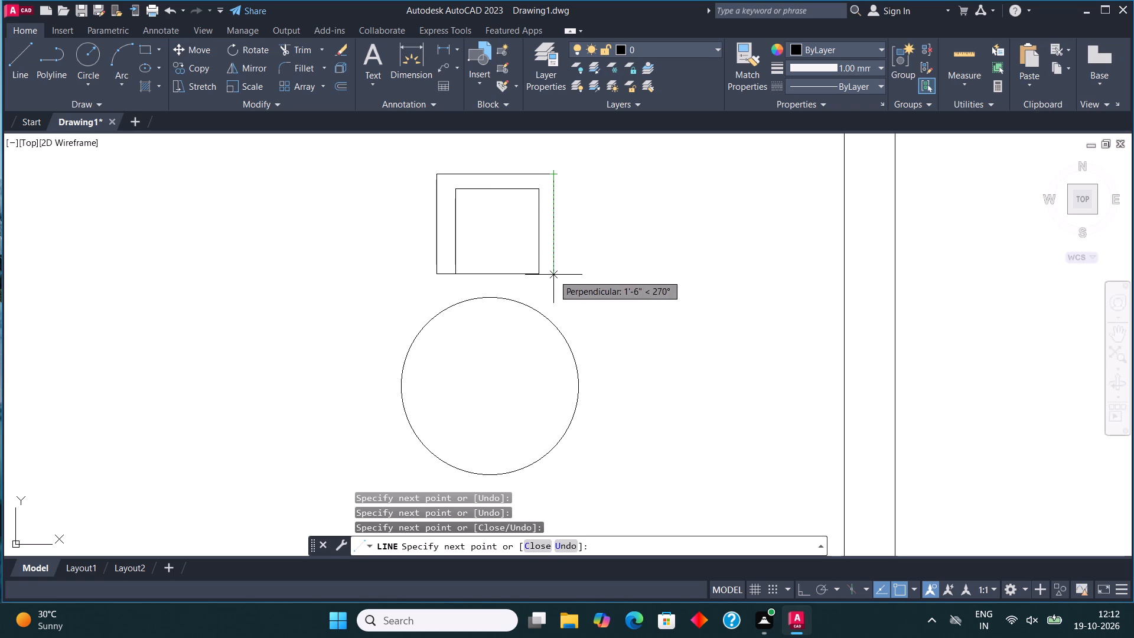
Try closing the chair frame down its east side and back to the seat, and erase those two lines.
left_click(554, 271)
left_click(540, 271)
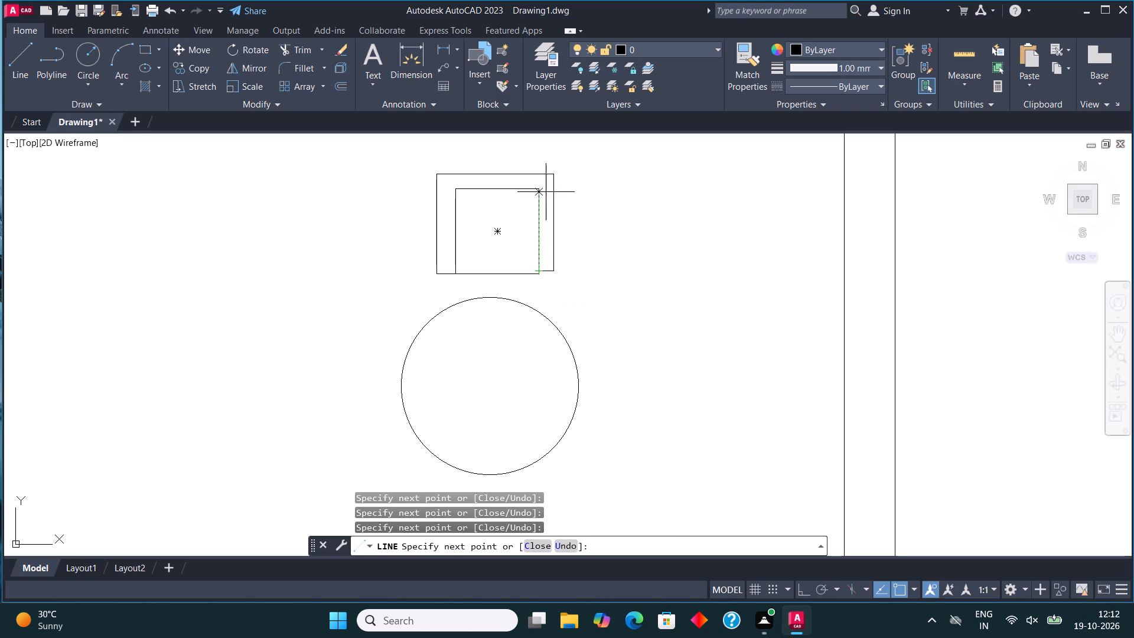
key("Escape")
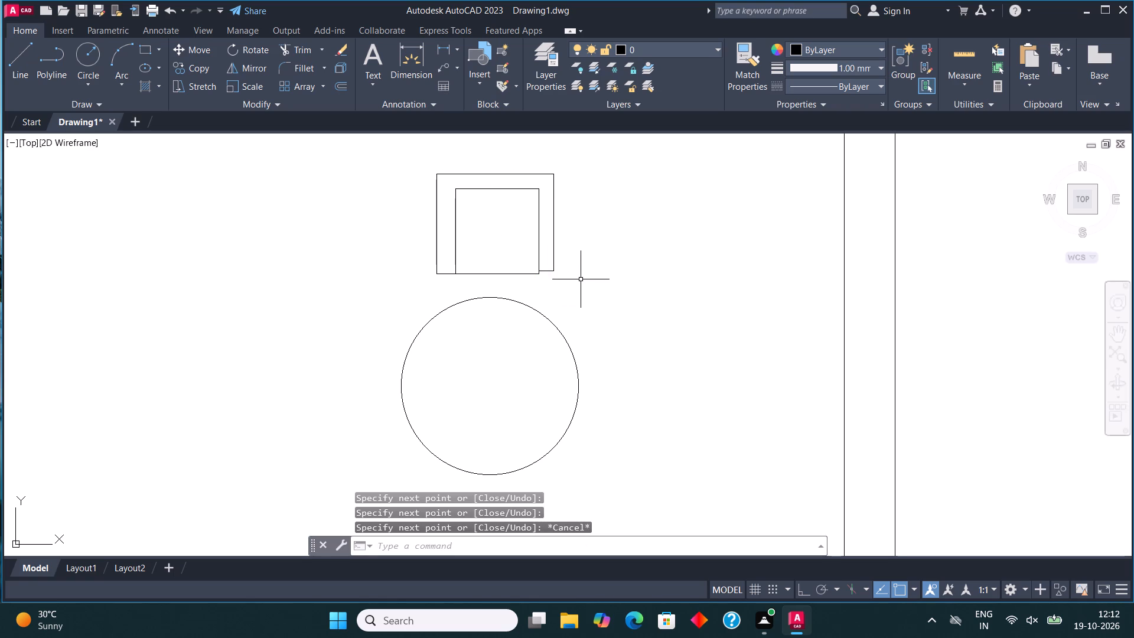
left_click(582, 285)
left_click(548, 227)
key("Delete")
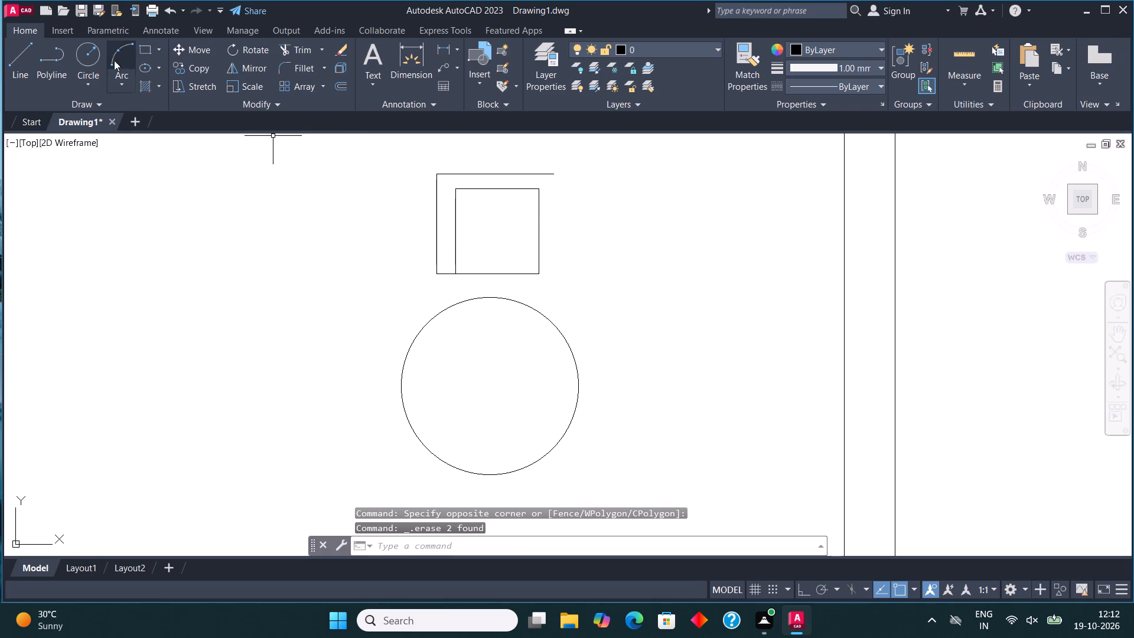
With Ortho on, draw a line about 3" long running east from the seat's southeast corner.
left_click(19, 57)
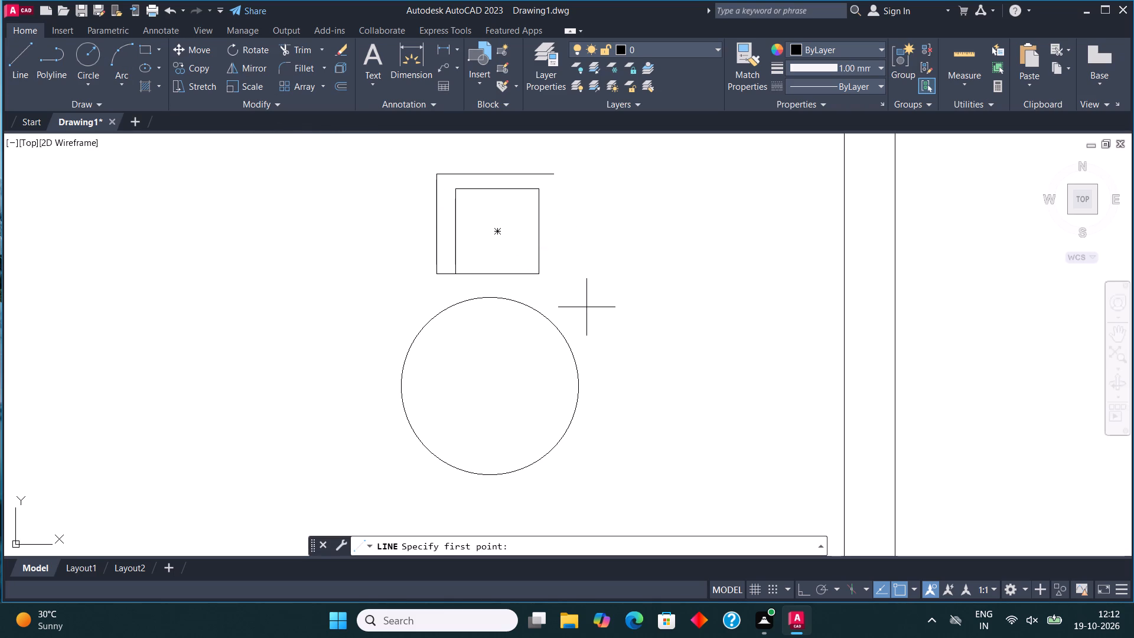
left_click(540, 271)
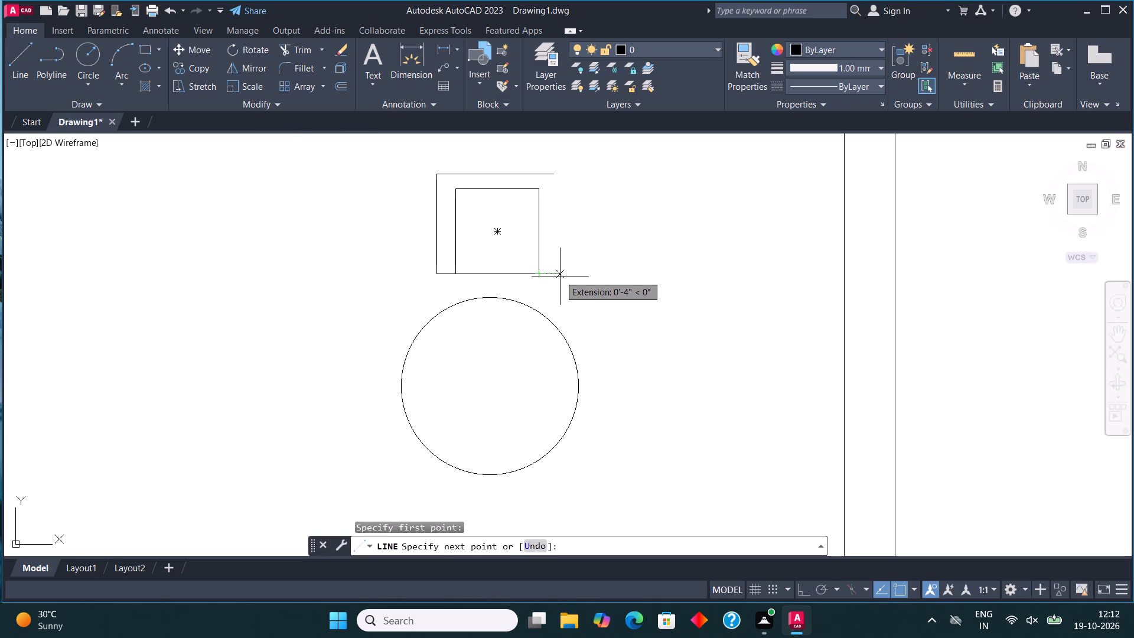
key("F8")
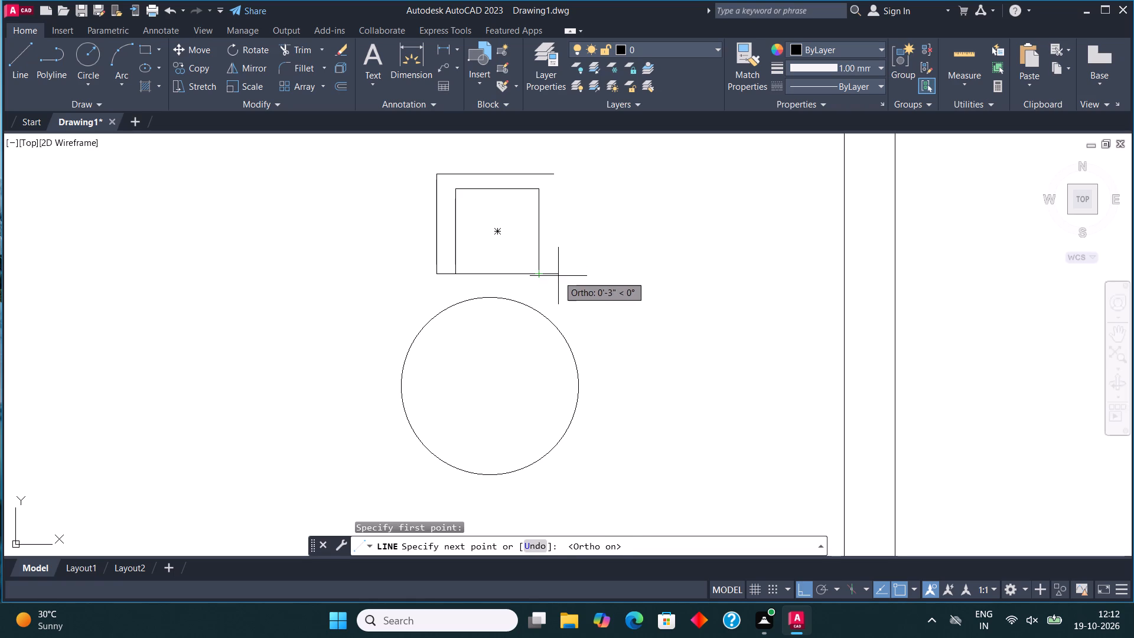
left_click(556, 274)
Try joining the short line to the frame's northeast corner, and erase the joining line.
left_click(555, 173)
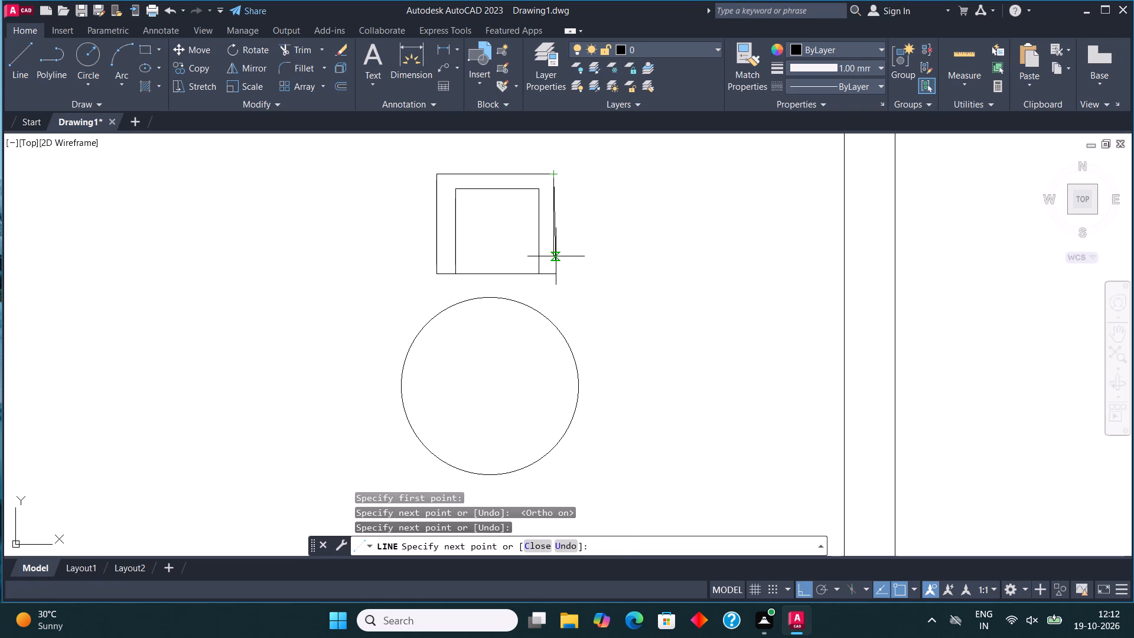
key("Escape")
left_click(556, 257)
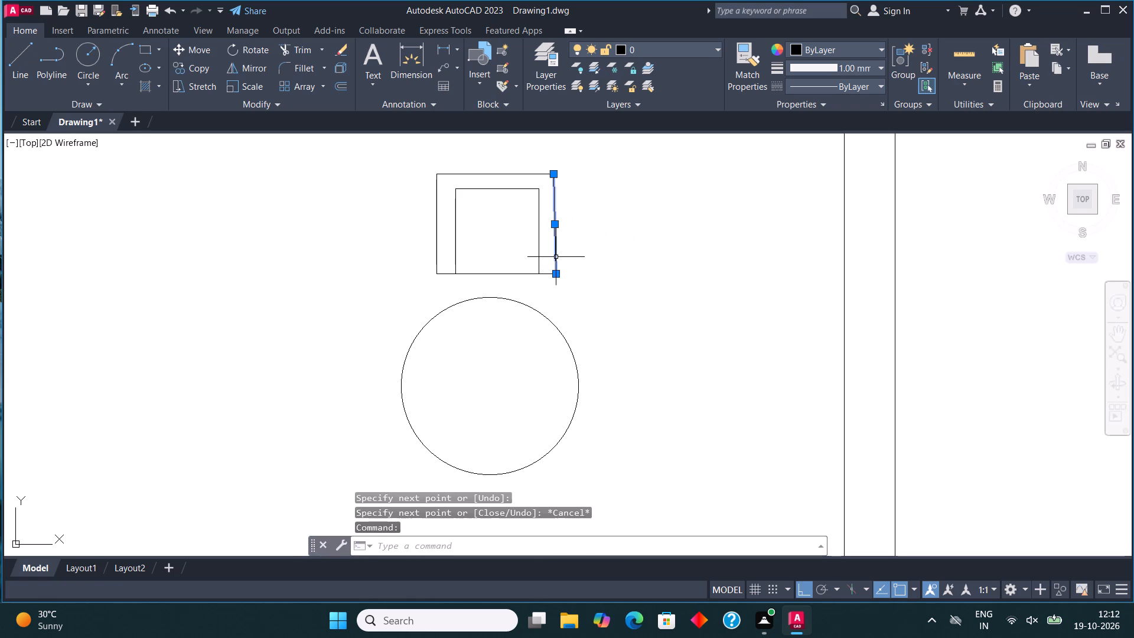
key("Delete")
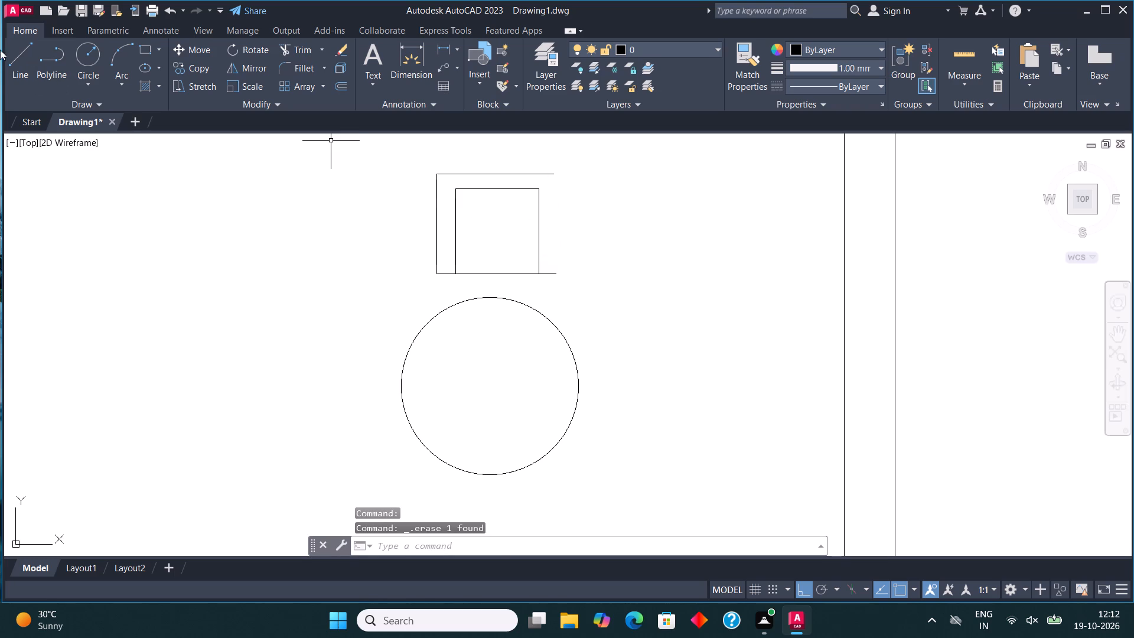
Draw the frame's east side straight south from its northeast corner and fillet it with the short line at the southeast corner.
left_click(15, 63)
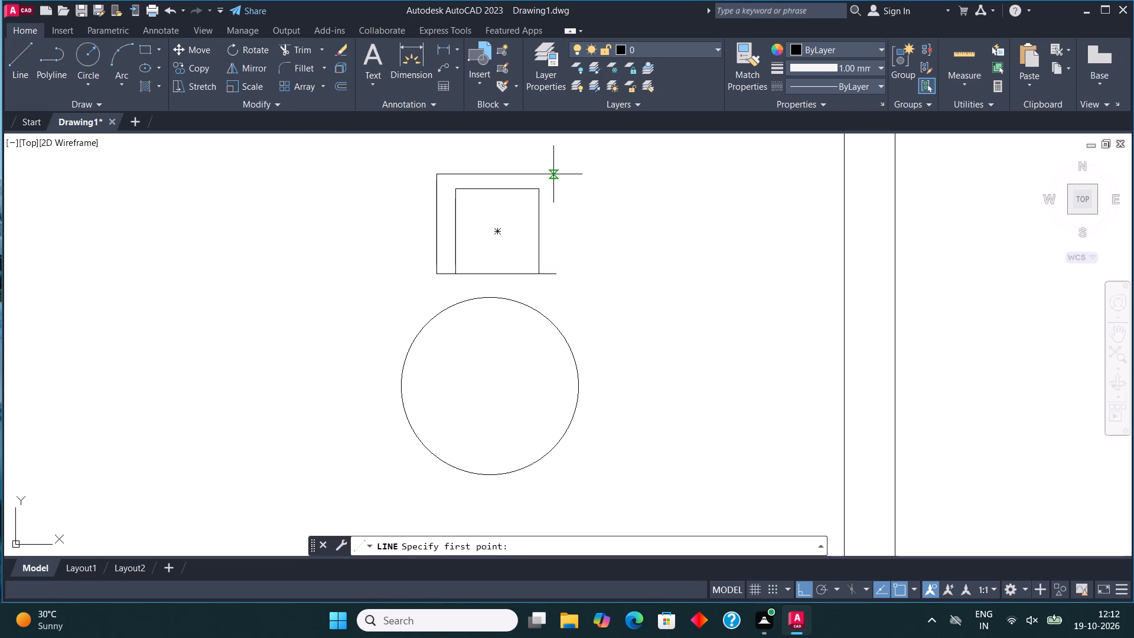
left_click(556, 174)
left_click(554, 255)
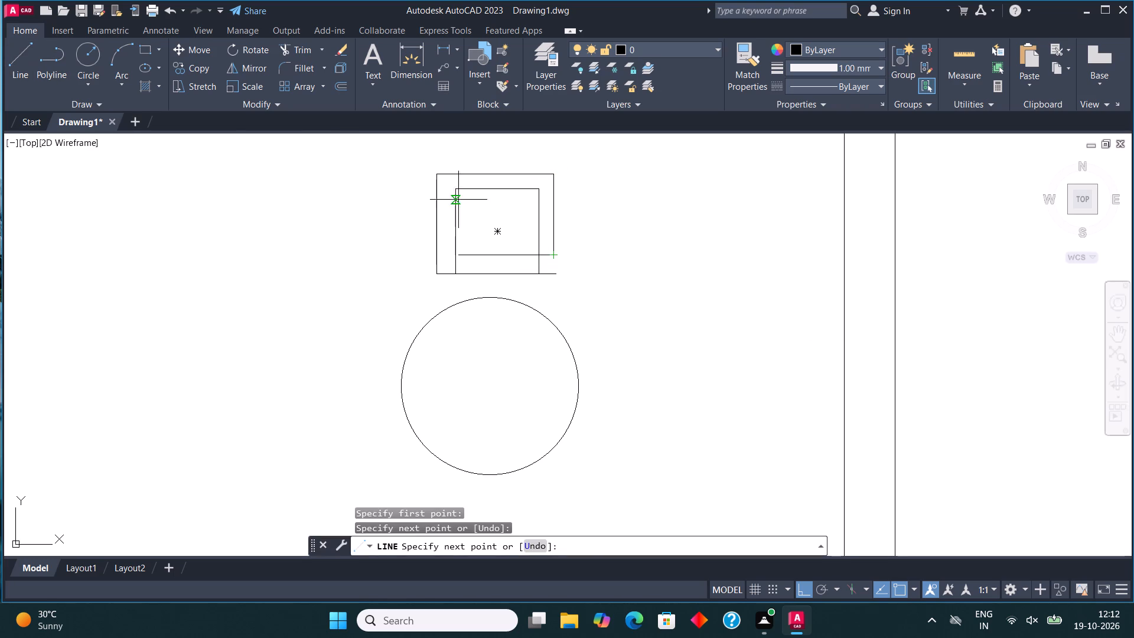
left_click(304, 61)
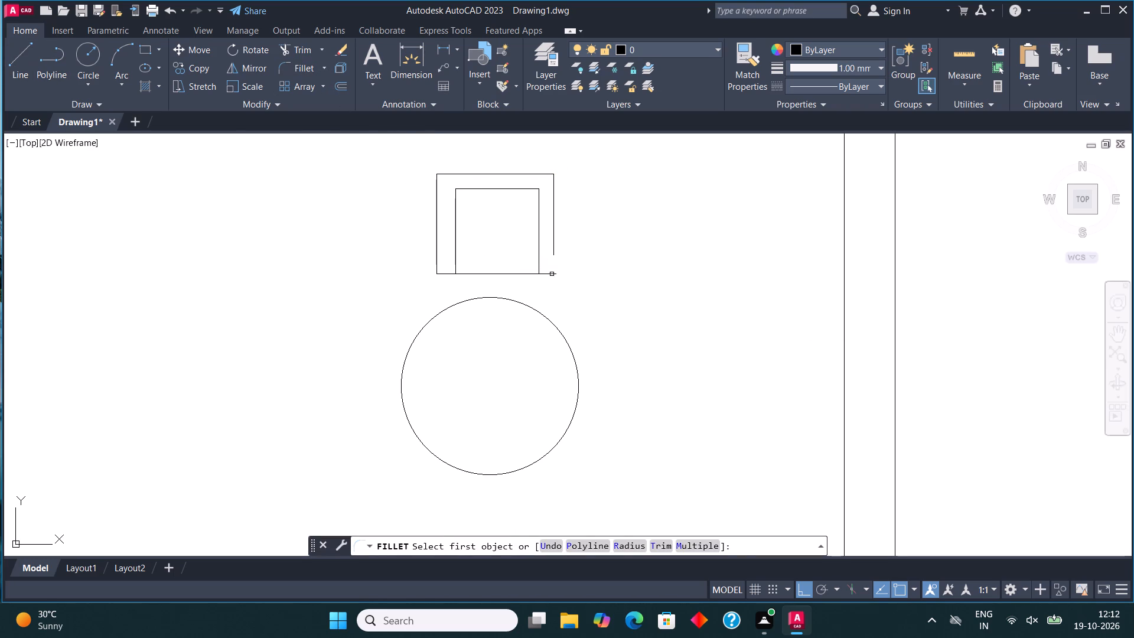
left_click(550, 274)
left_click(553, 235)
Move the whole chair about 1" west to centre it on the round table.
scroll(536, 307, "down", 7)
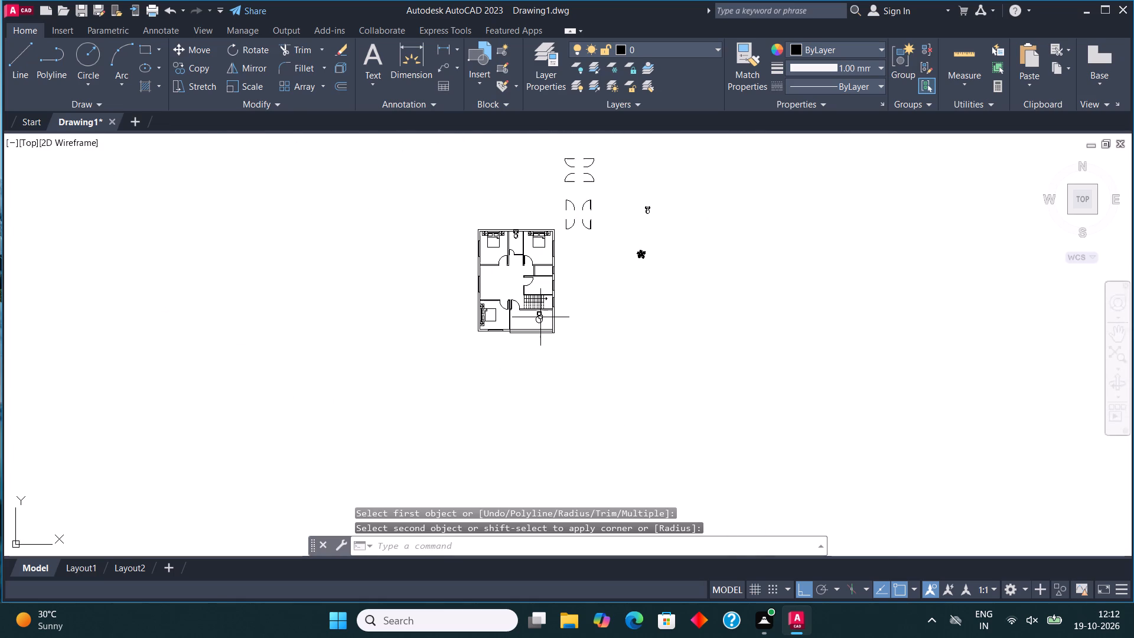
scroll(527, 283, "up", 4)
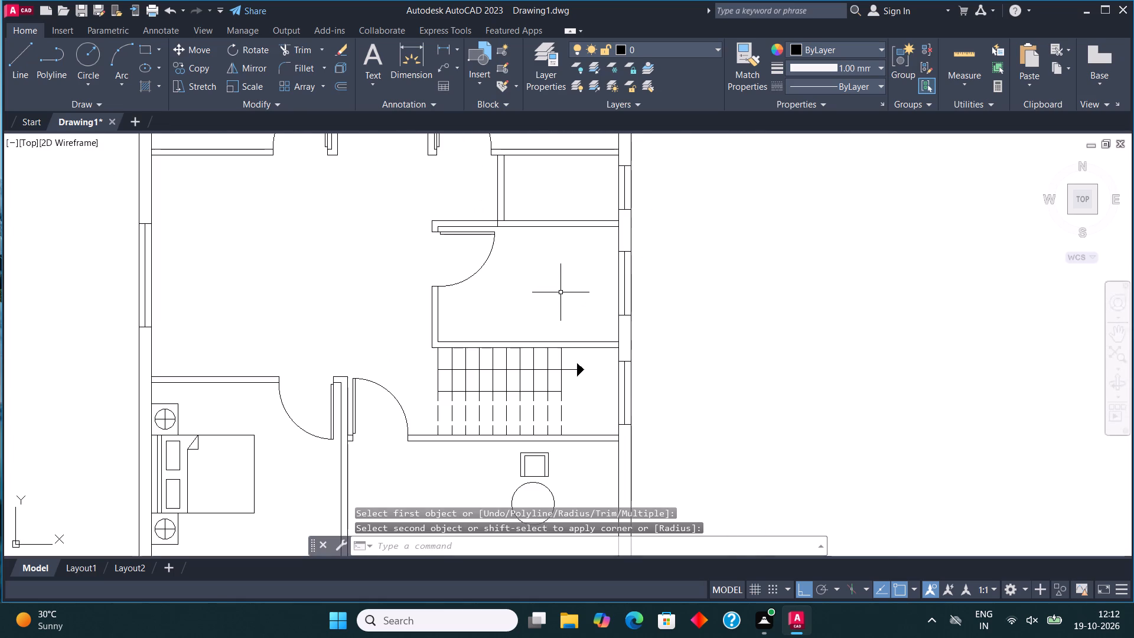
scroll(581, 296, "up", 1)
scroll(581, 296, "down", 3)
scroll(585, 369, "up", 3)
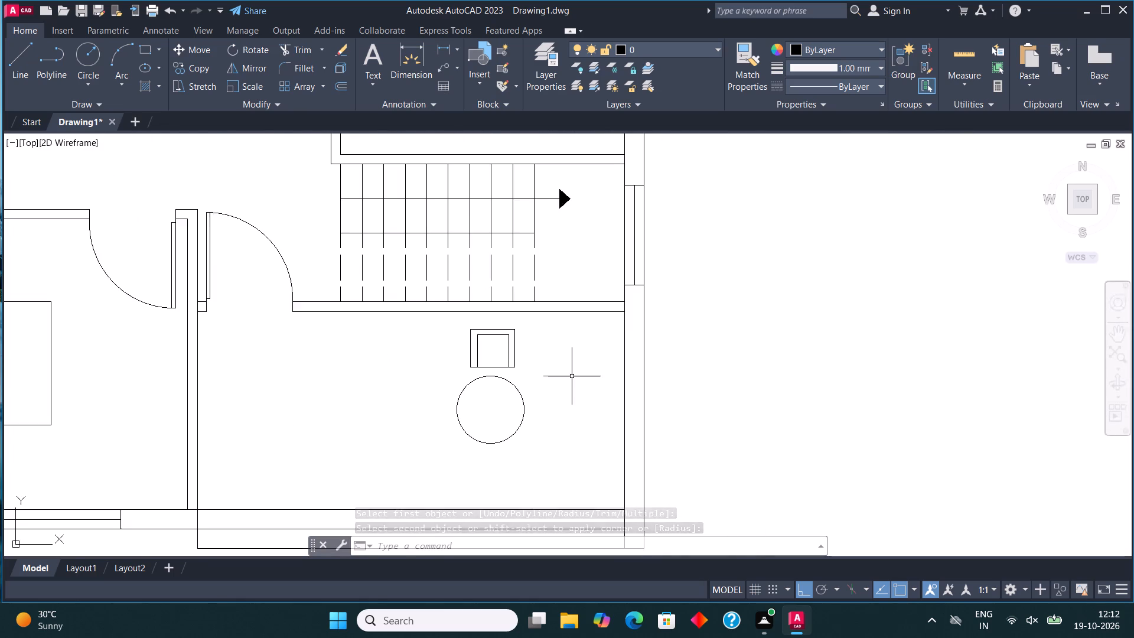
middle_click_drag(569, 379, 621, 340)
scroll(593, 346, "up", 1)
left_click(559, 325)
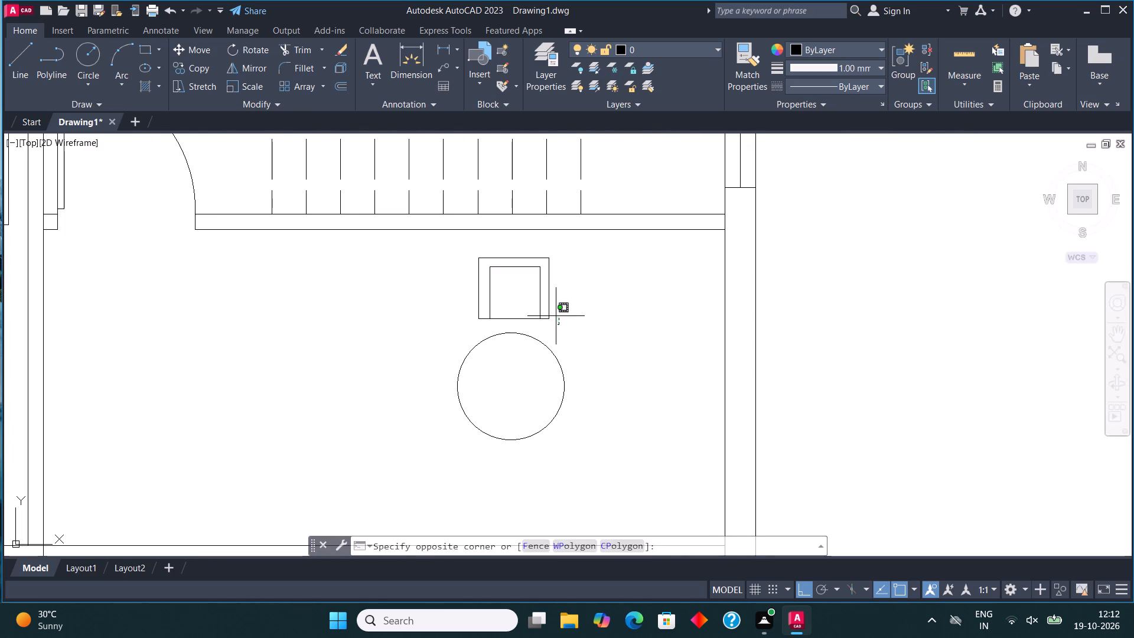
left_click(462, 252)
left_click(204, 48)
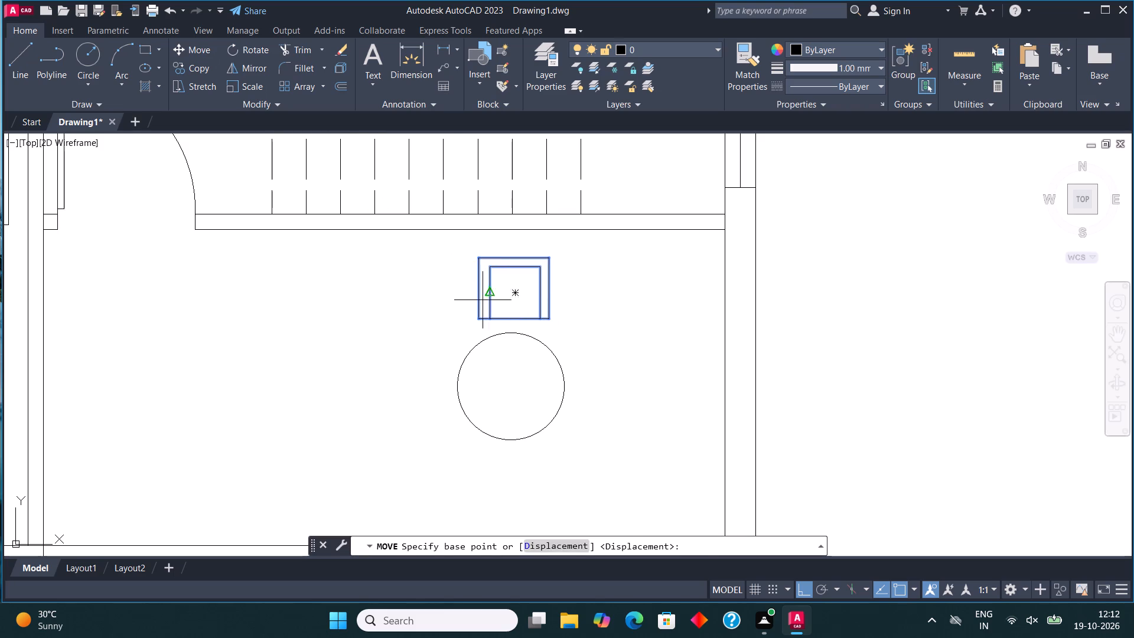
scroll(516, 304, "up", 2)
left_click(509, 287)
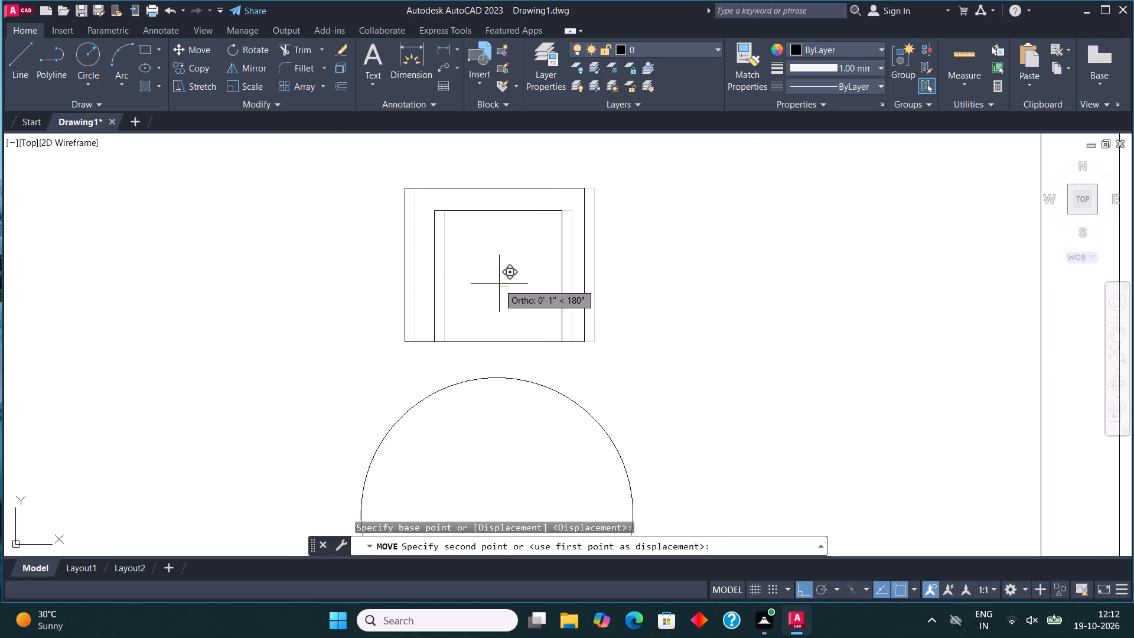
left_click(499, 284)
Mirror the chair about a horizontal line through the round table's centre, keeping the original chair.
scroll(517, 343, "down", 1)
left_click(578, 349)
left_click(418, 230)
scroll(427, 246, "down", 1)
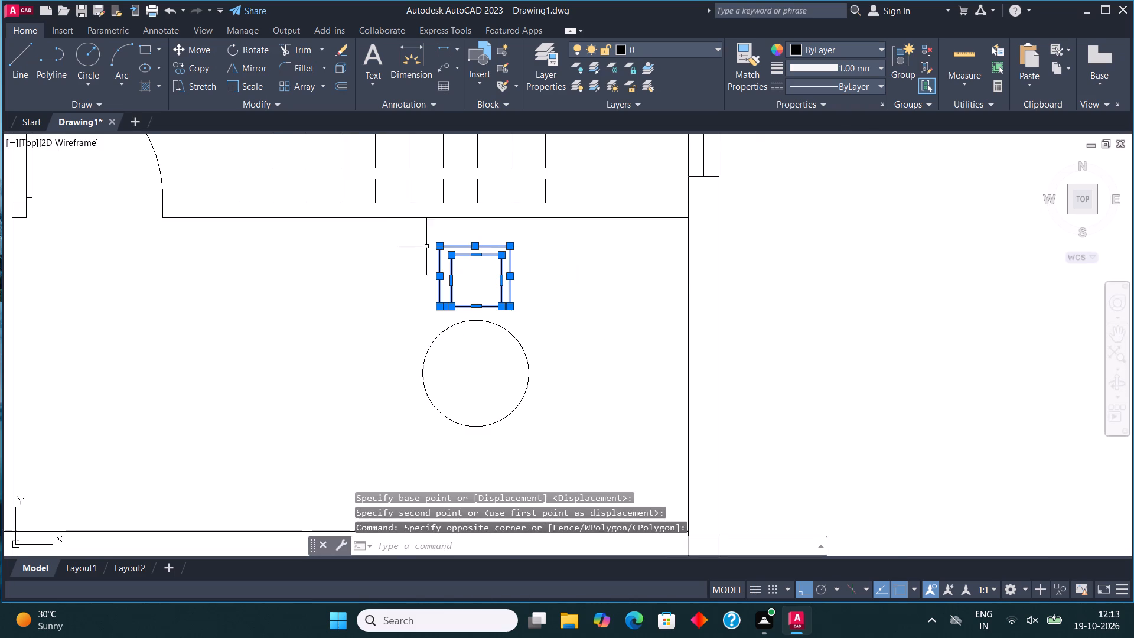
left_click(252, 65)
scroll(466, 262, "down", 1)
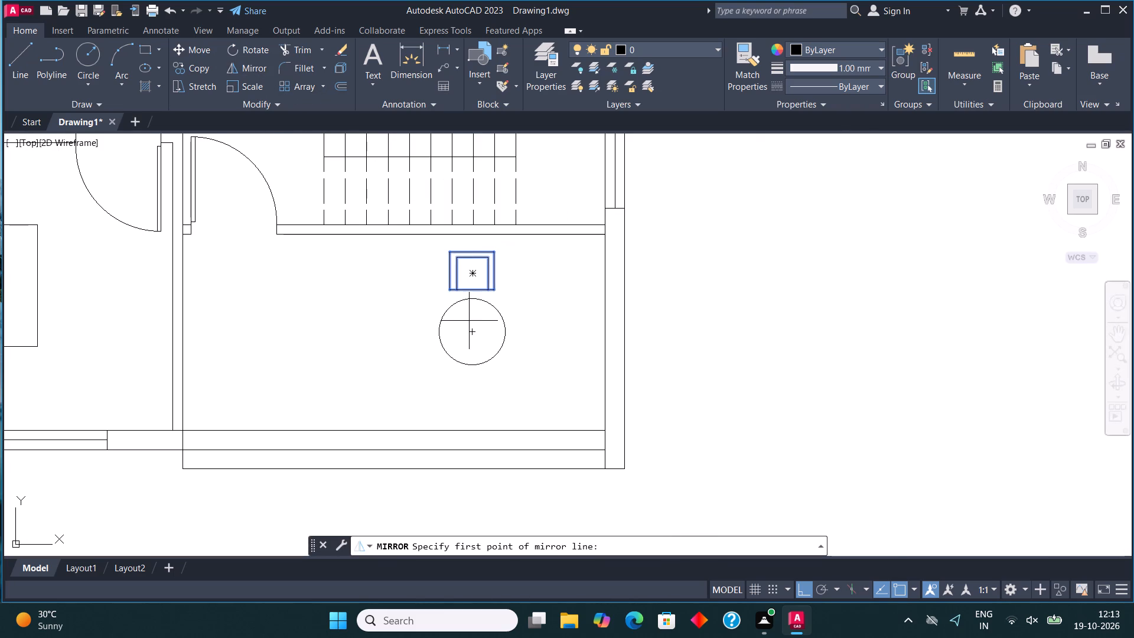
left_click(472, 334)
left_click(399, 327)
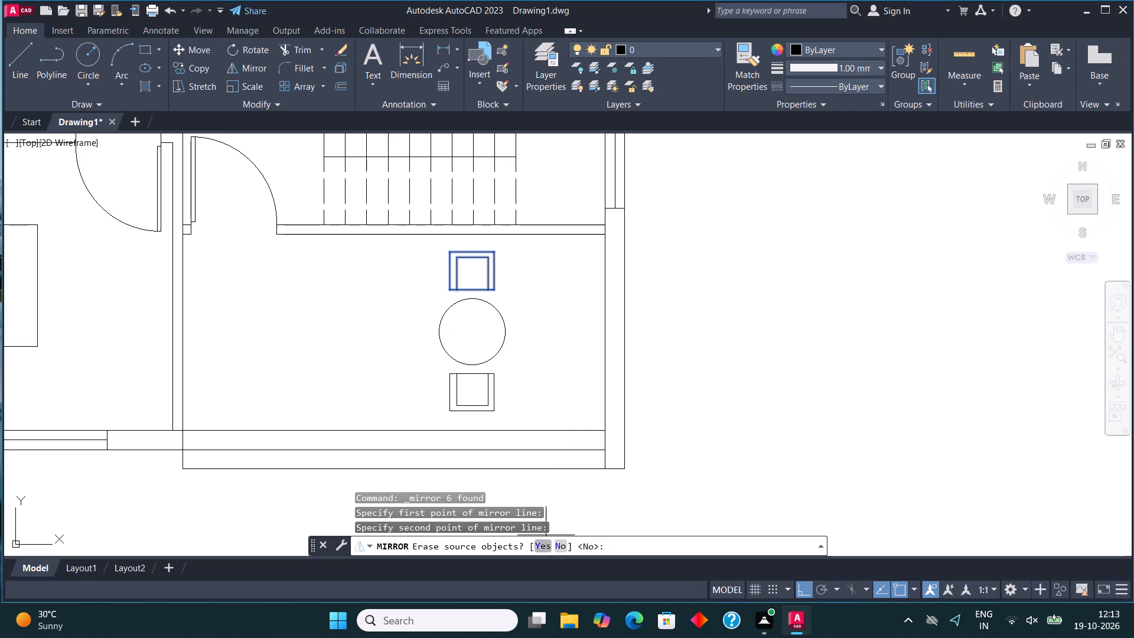
left_click(560, 548)
Copy the chair south of the table horizontally to the open space east of the house.
left_click(507, 427)
left_click(431, 370)
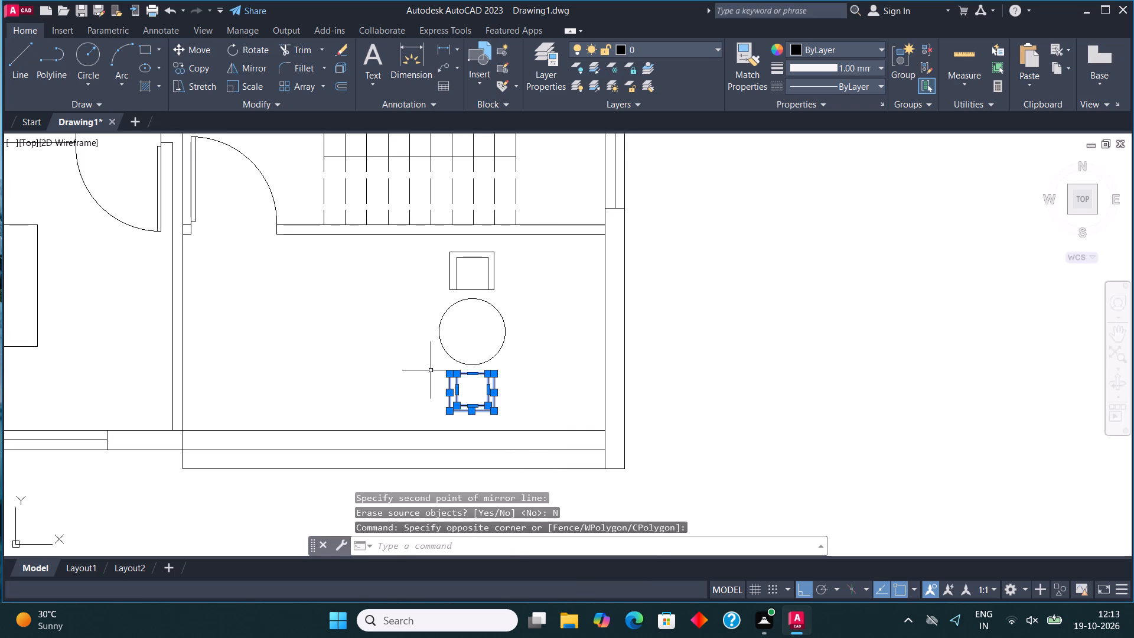
left_click(194, 71)
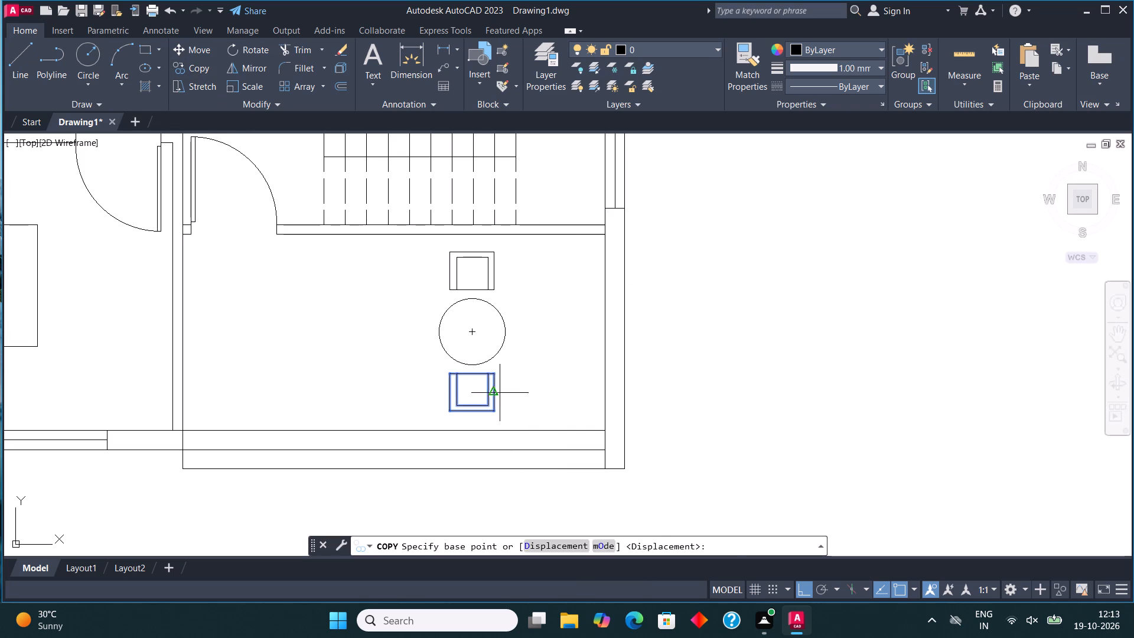
left_click(470, 402)
scroll(470, 402, "down", 3)
scroll(636, 414, "up", 2)
left_click(500, 396)
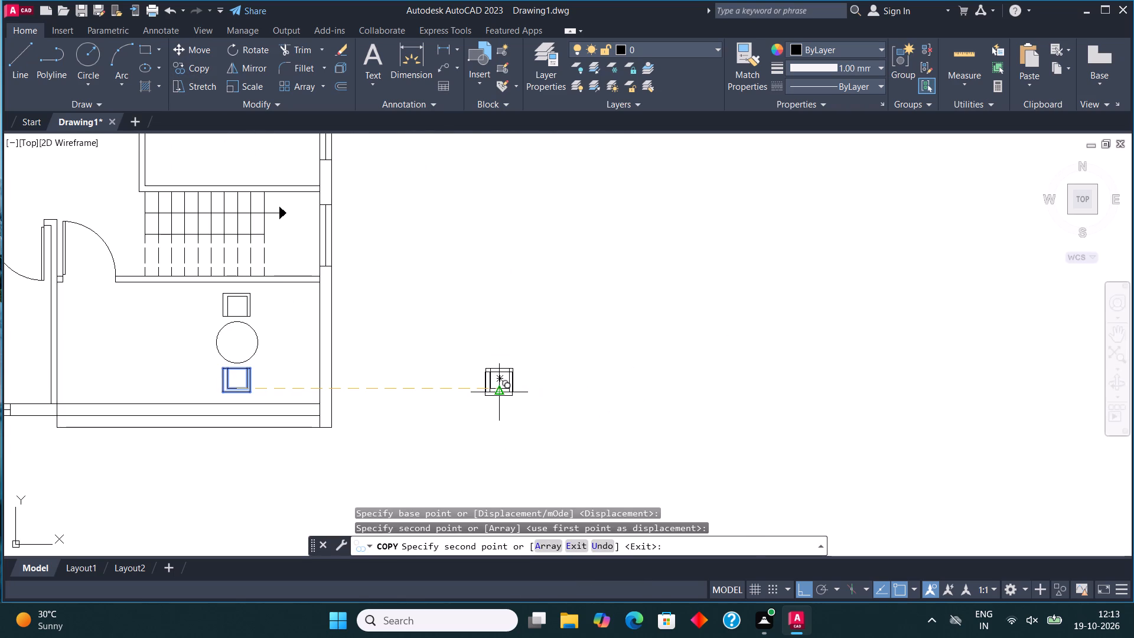
key("Escape")
Rotate the chair copy outside the house 90 degrees clockwise so that its back faces west.
left_click_drag(540, 429, 538, 418)
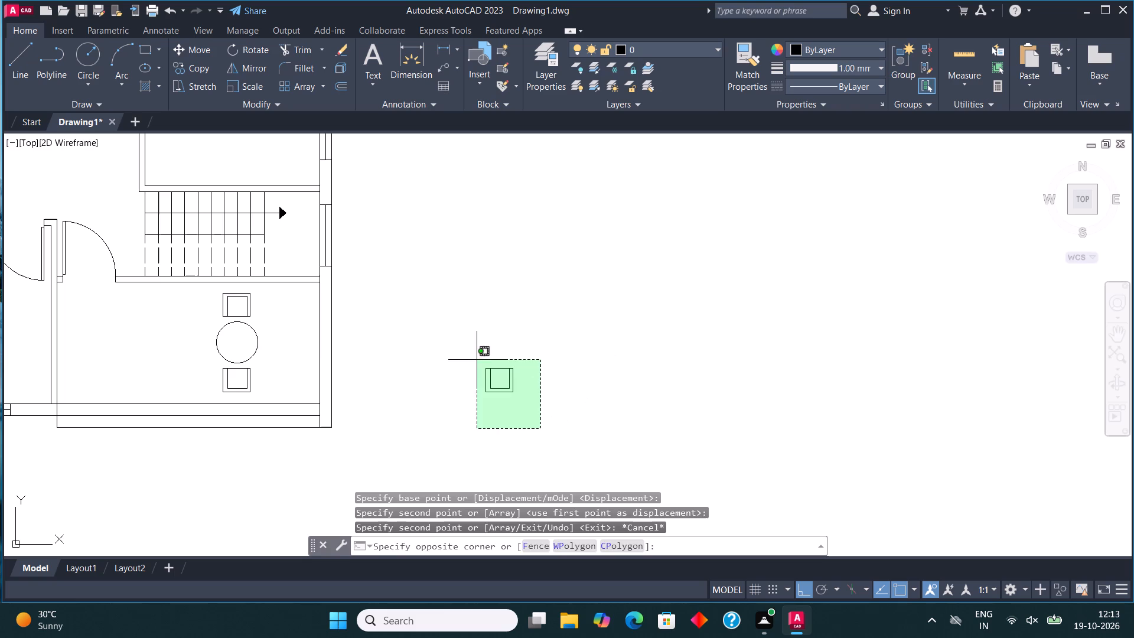
left_click(458, 359)
left_click(246, 44)
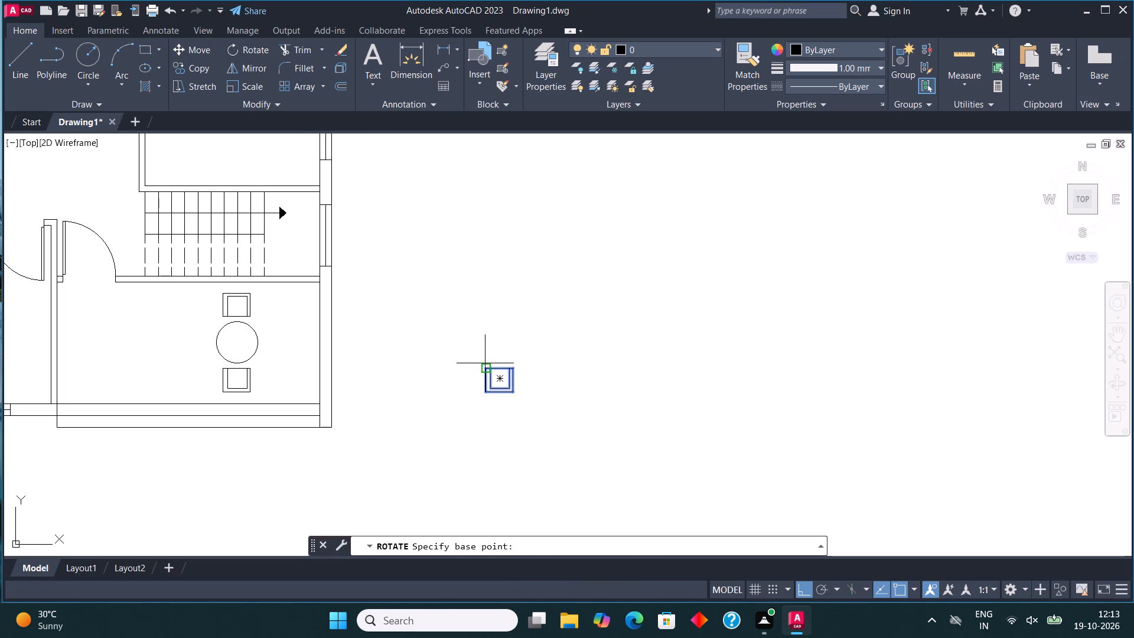
left_click(500, 351)
left_click(539, 414)
Complete the rotation of the chair copy outside the house so that its back faces west.
left_click(481, 377)
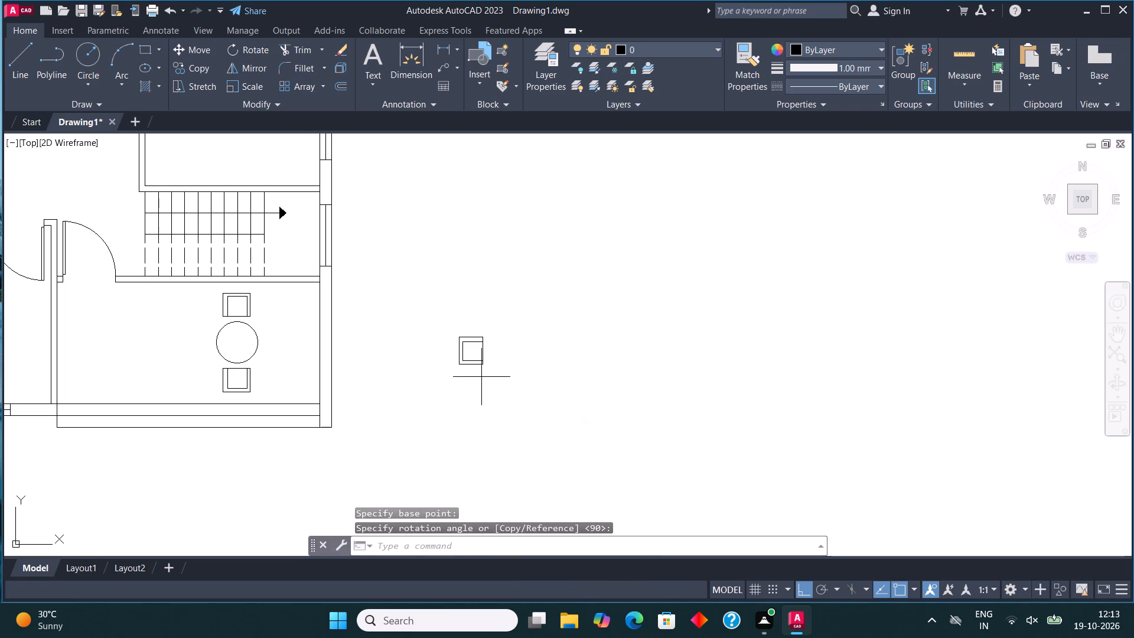
Move the rotated chair from outside the house to the west side of the round table, level with the table's centre.
left_click(452, 326)
left_click(510, 388)
left_click(439, 312)
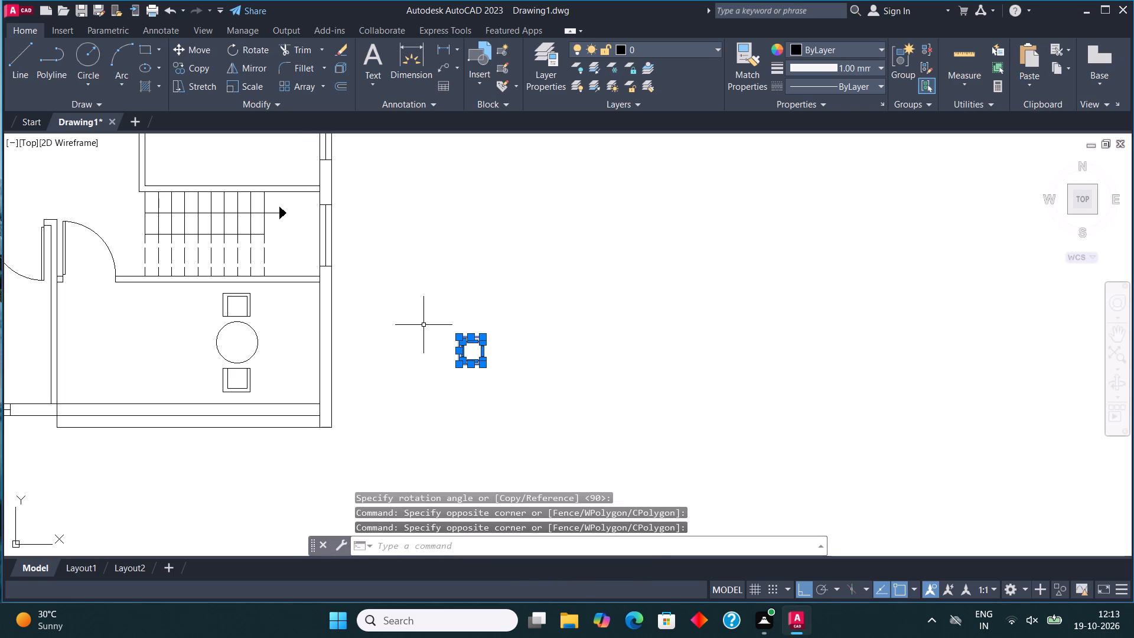
left_click(203, 46)
left_click(483, 352)
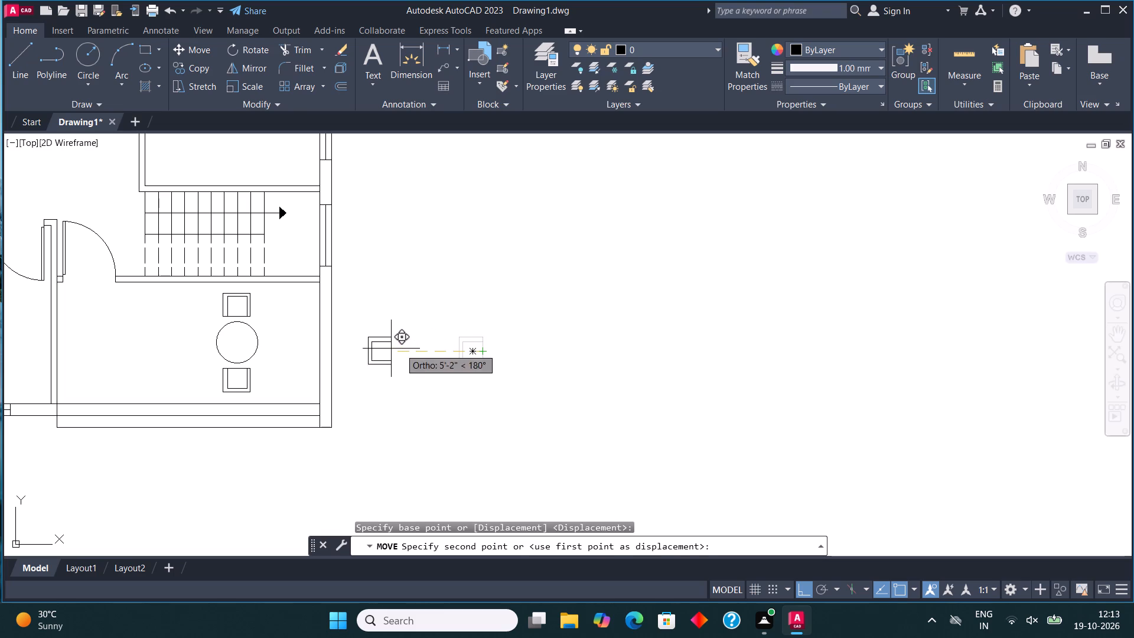
middle_click_drag(217, 334, 390, 403)
scroll(385, 411, "up", 1)
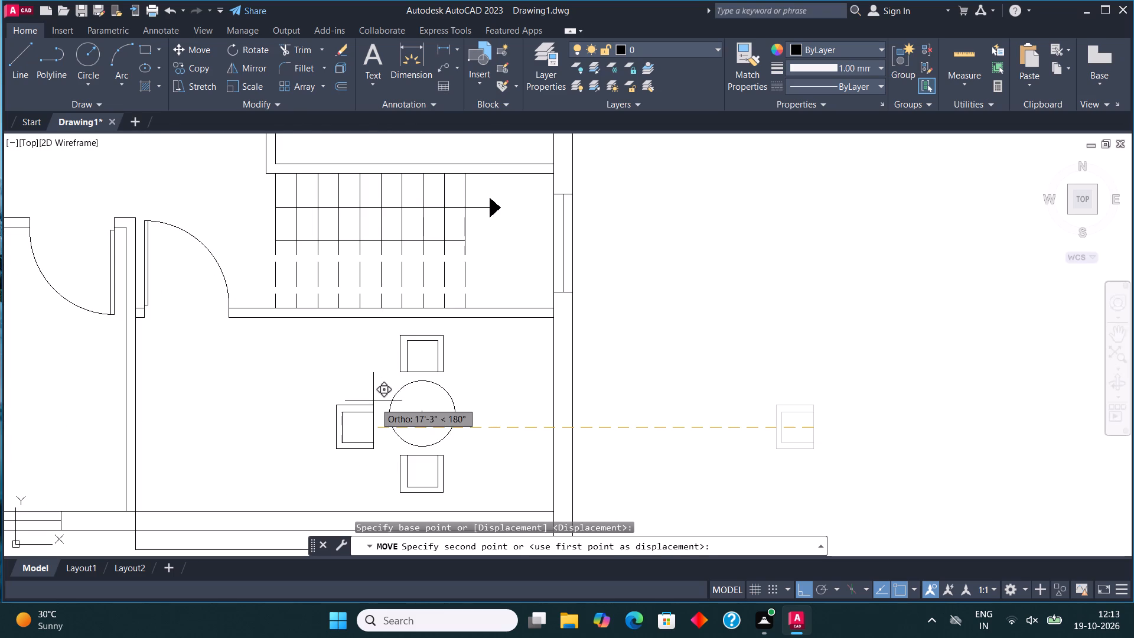
key("F8")
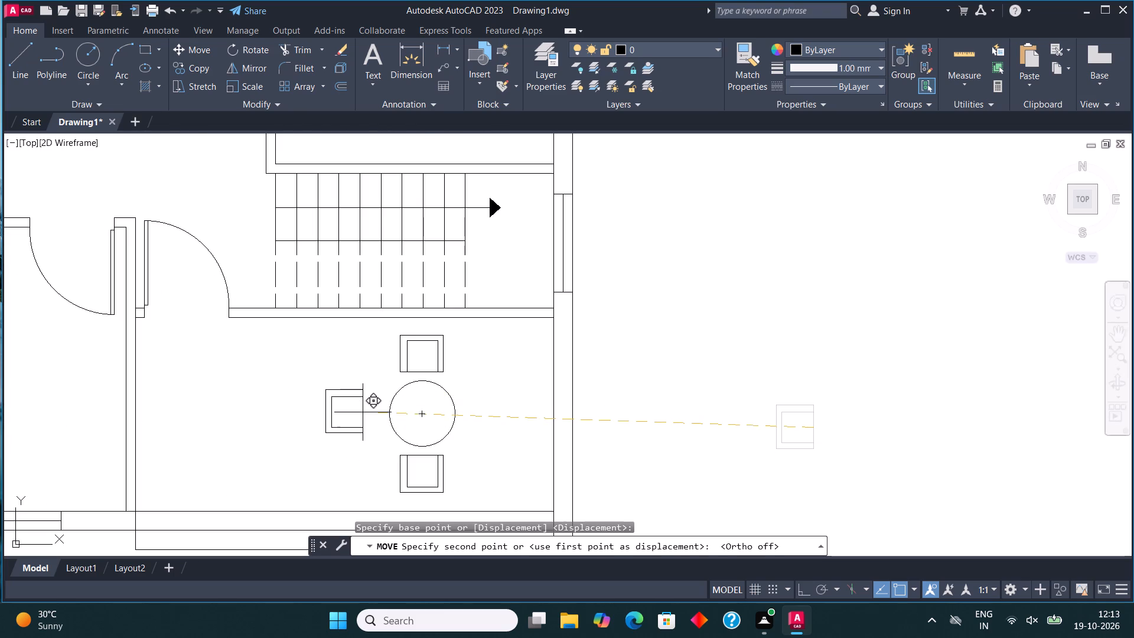
scroll(363, 412, "up", 1)
left_click(382, 416)
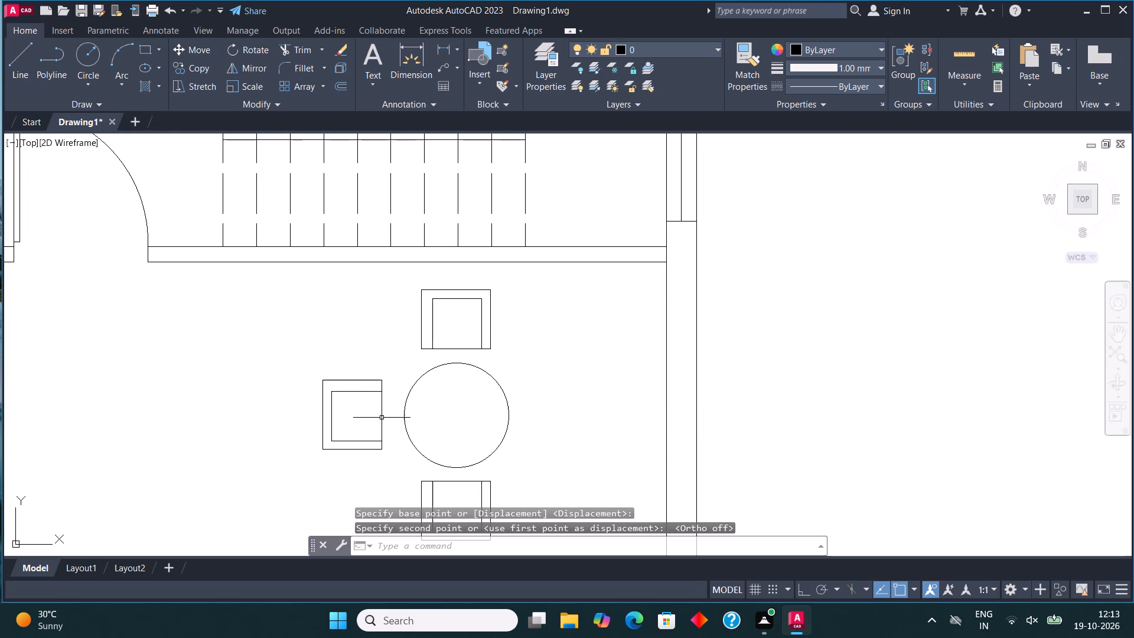
Mirror the west chair about a vertical line through the round table's centre, keeping the original chair.
left_click(396, 471)
left_click(306, 370)
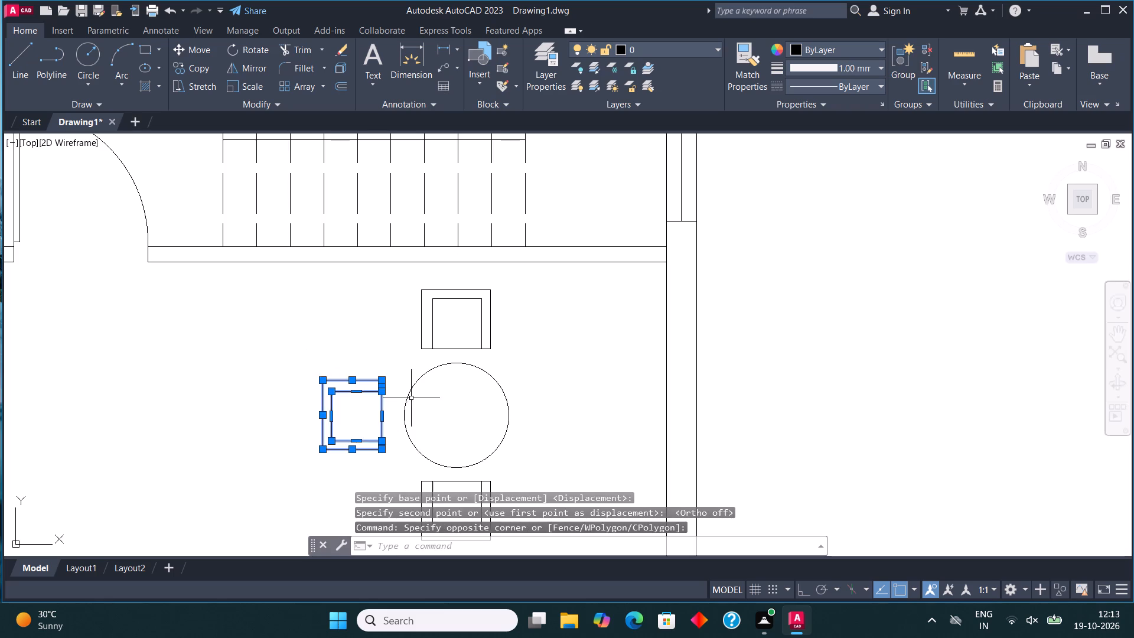
scroll(426, 370, "down", 2)
scroll(431, 408, "up", 1)
left_click(255, 69)
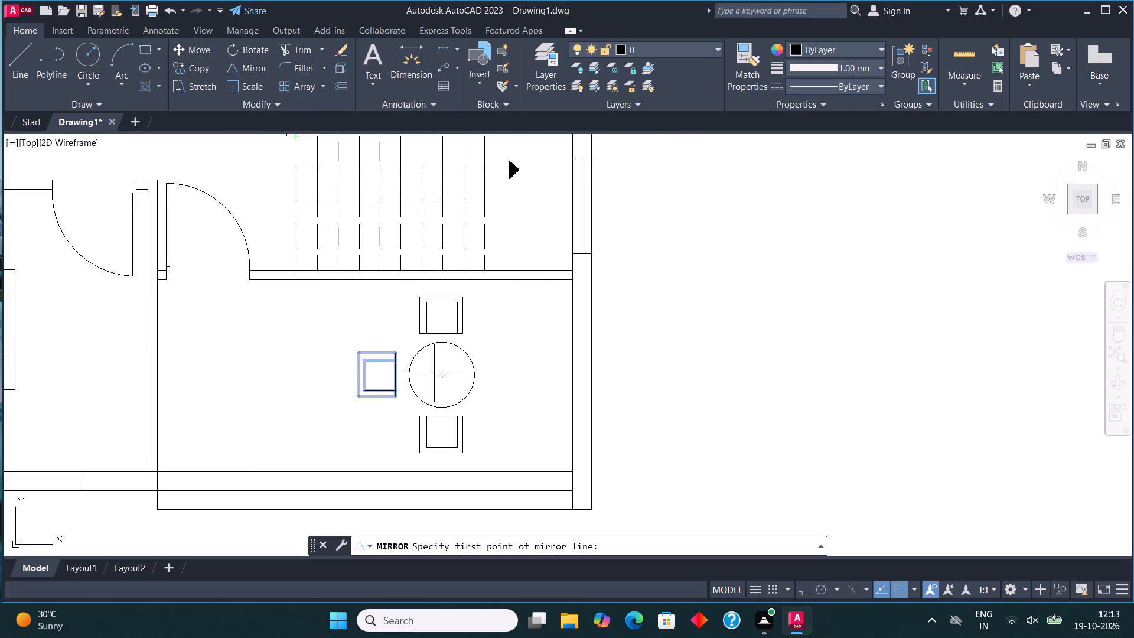
left_click(442, 375)
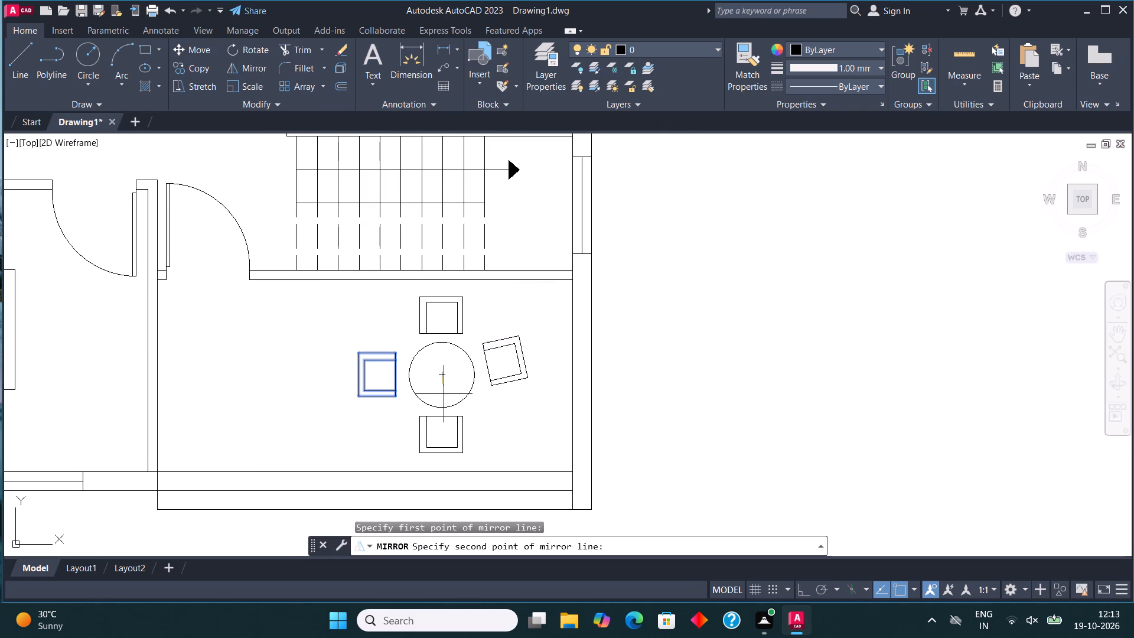
key("F8")
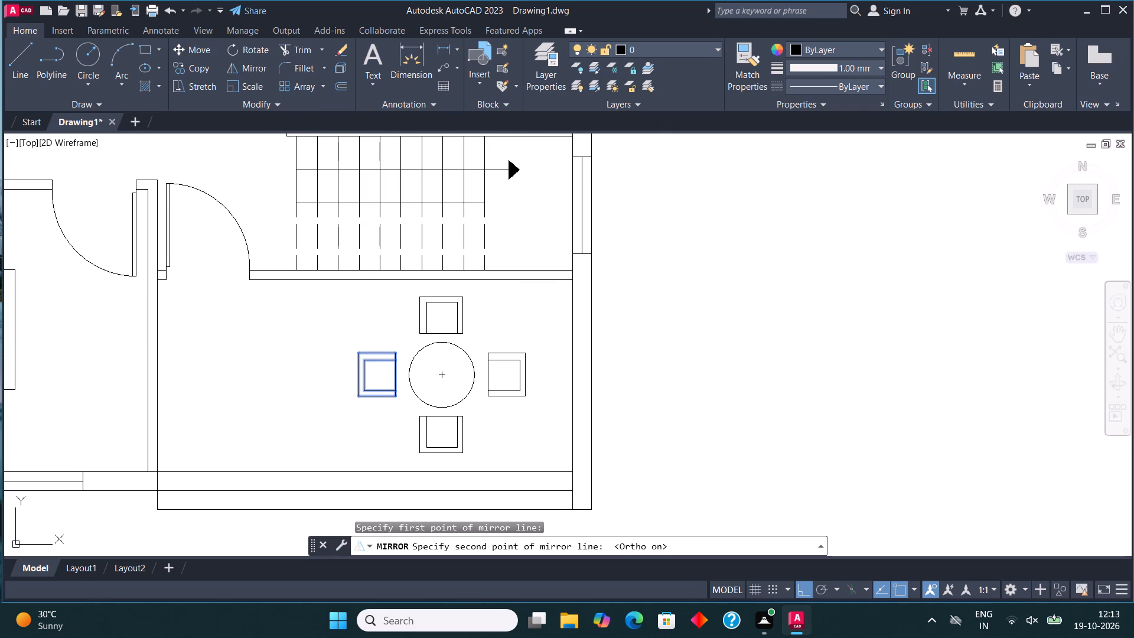
left_click(441, 385)
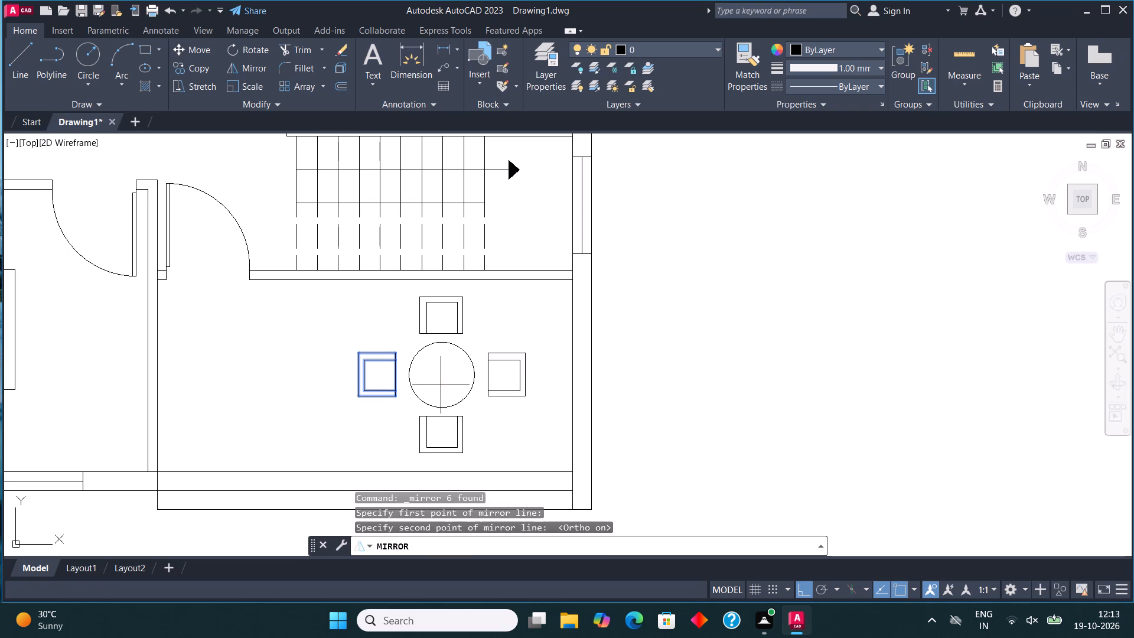
left_click(556, 547)
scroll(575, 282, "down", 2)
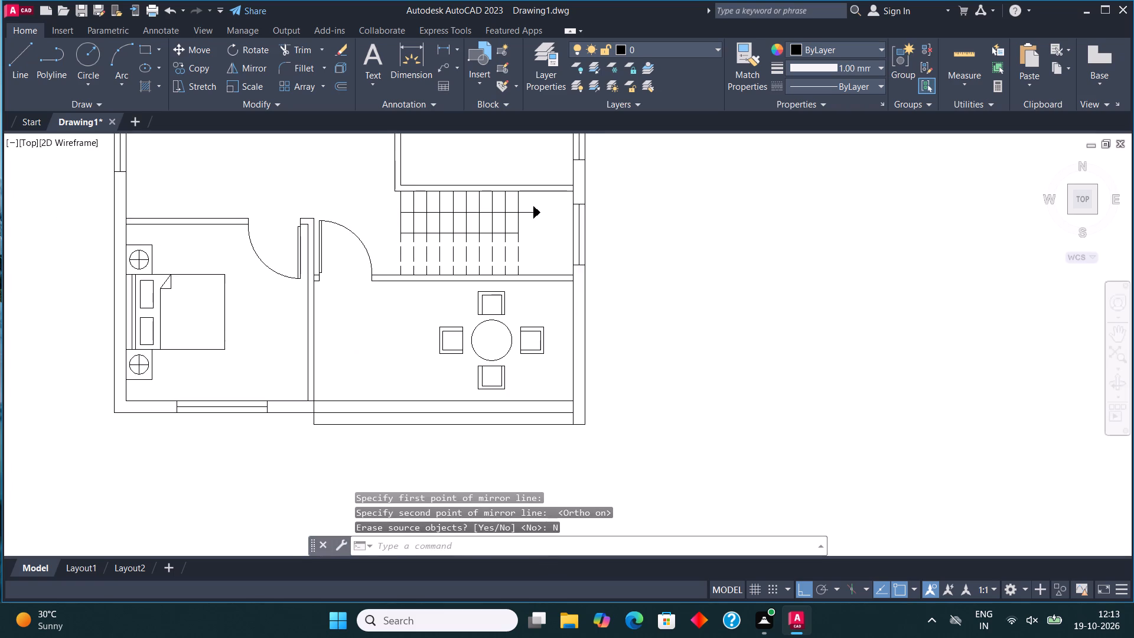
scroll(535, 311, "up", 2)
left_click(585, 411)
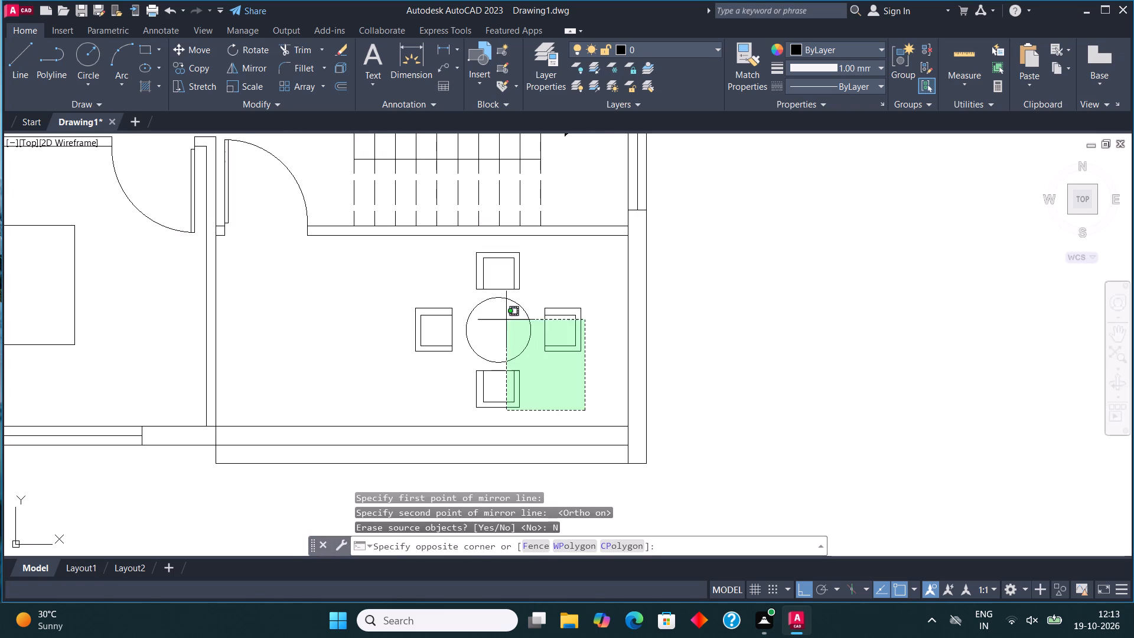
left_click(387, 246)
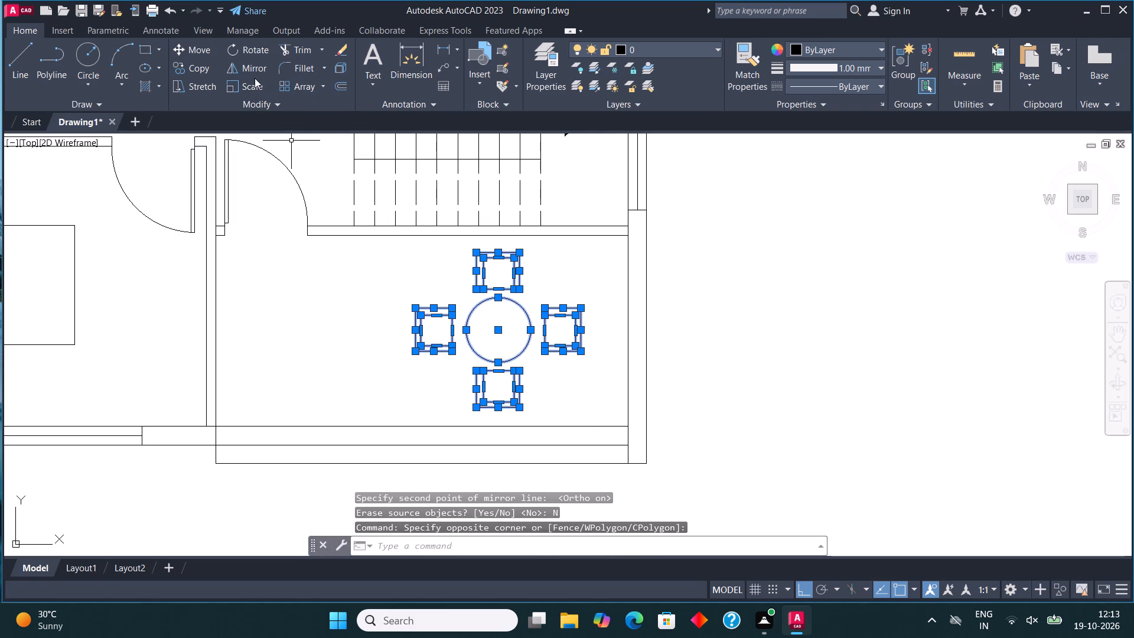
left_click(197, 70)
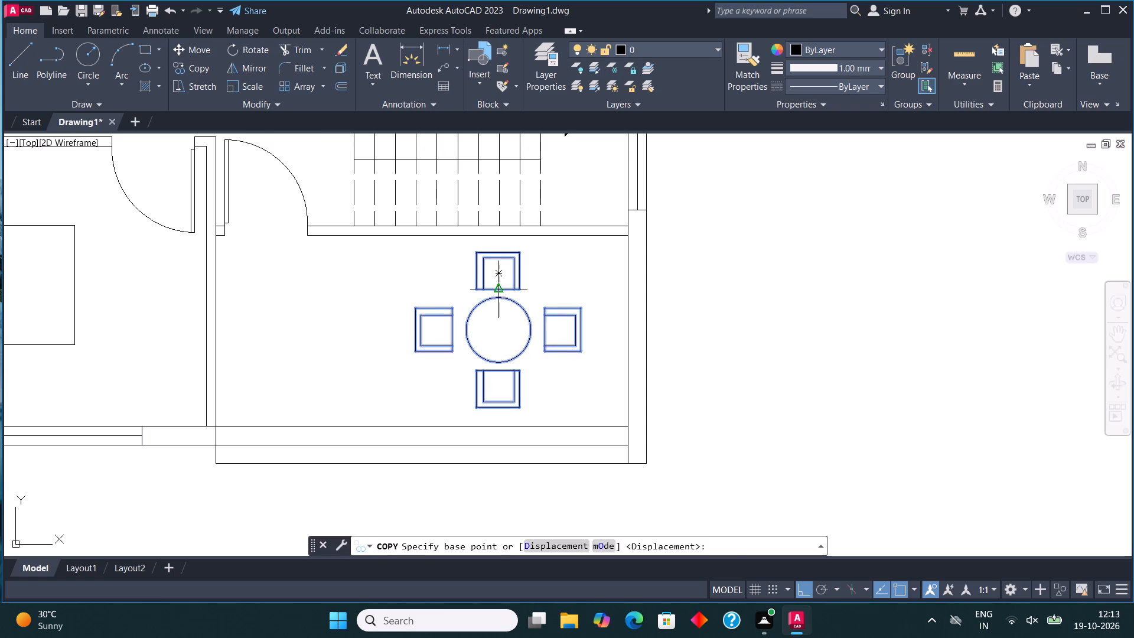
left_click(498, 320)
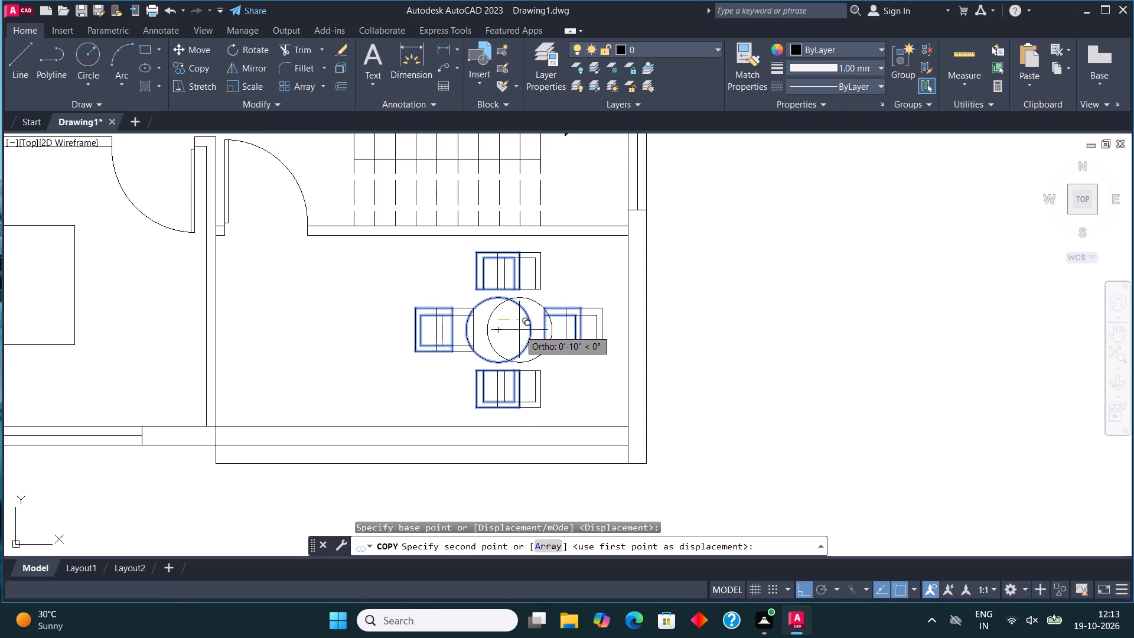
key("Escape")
Scale the round table and its four chairs down to about 70 percent from the table's centre.
left_click(572, 411)
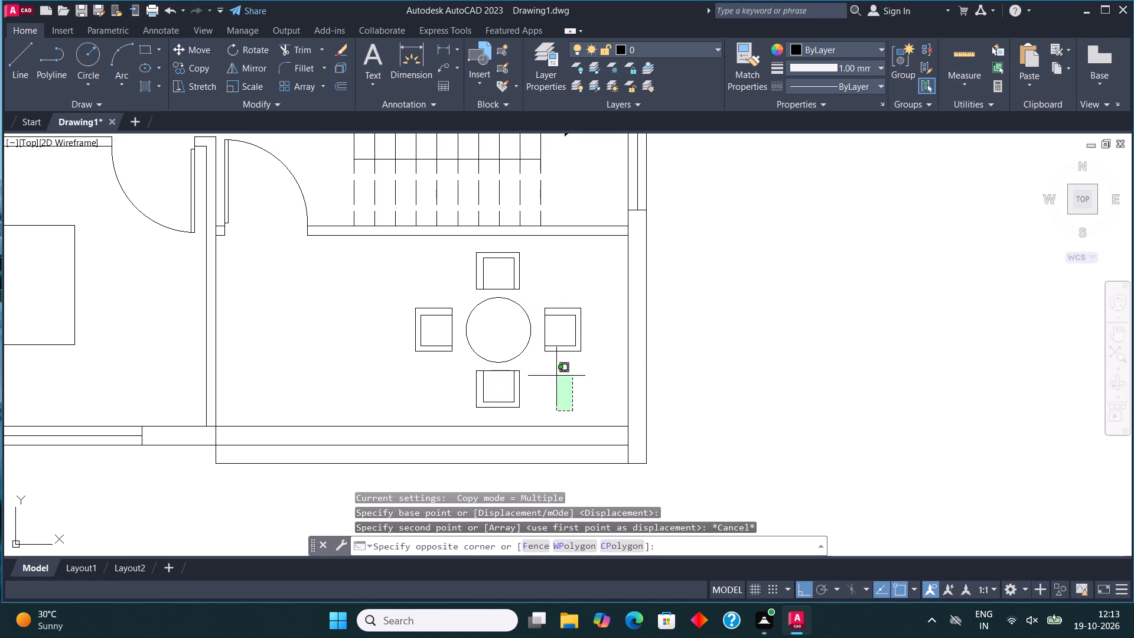
left_click(393, 244)
left_click(597, 362)
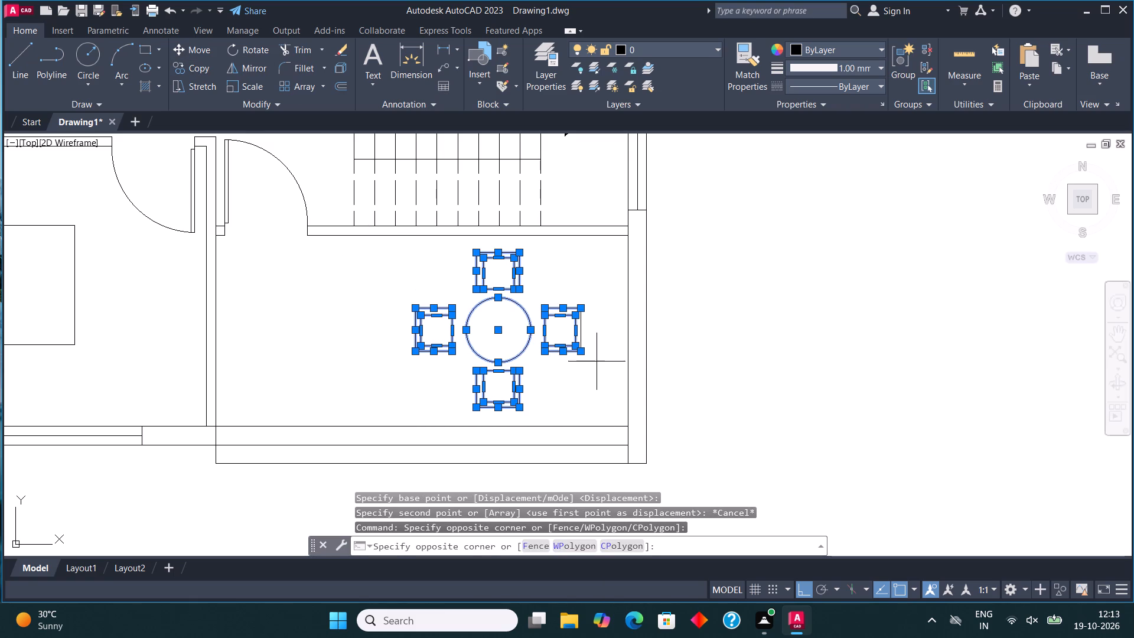
left_click(549, 278)
left_click(253, 87)
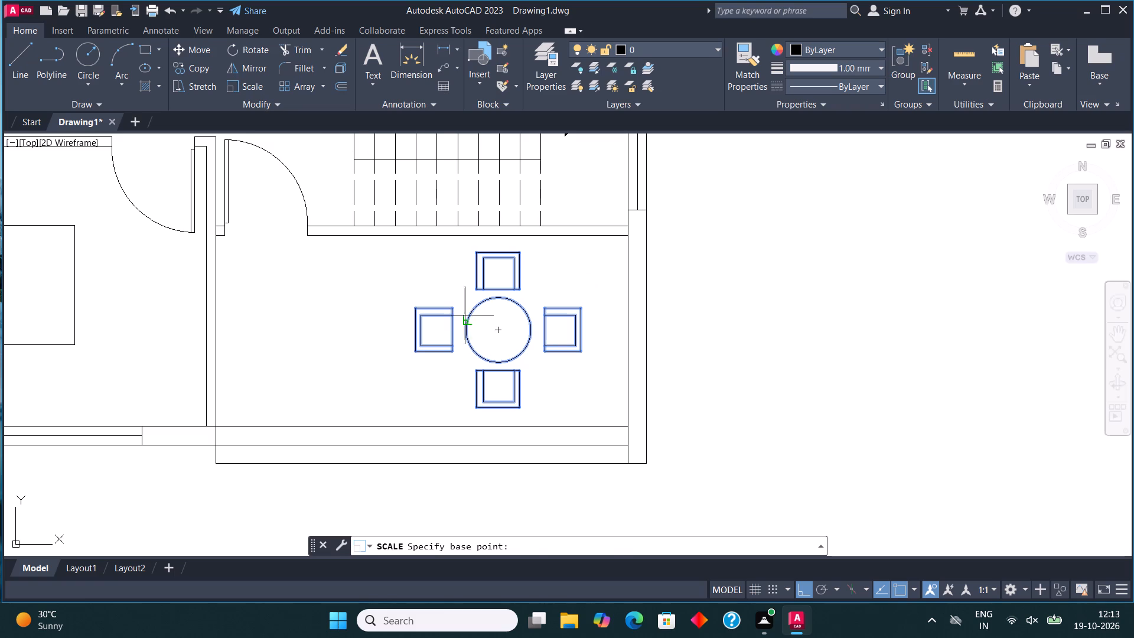
left_click(496, 324)
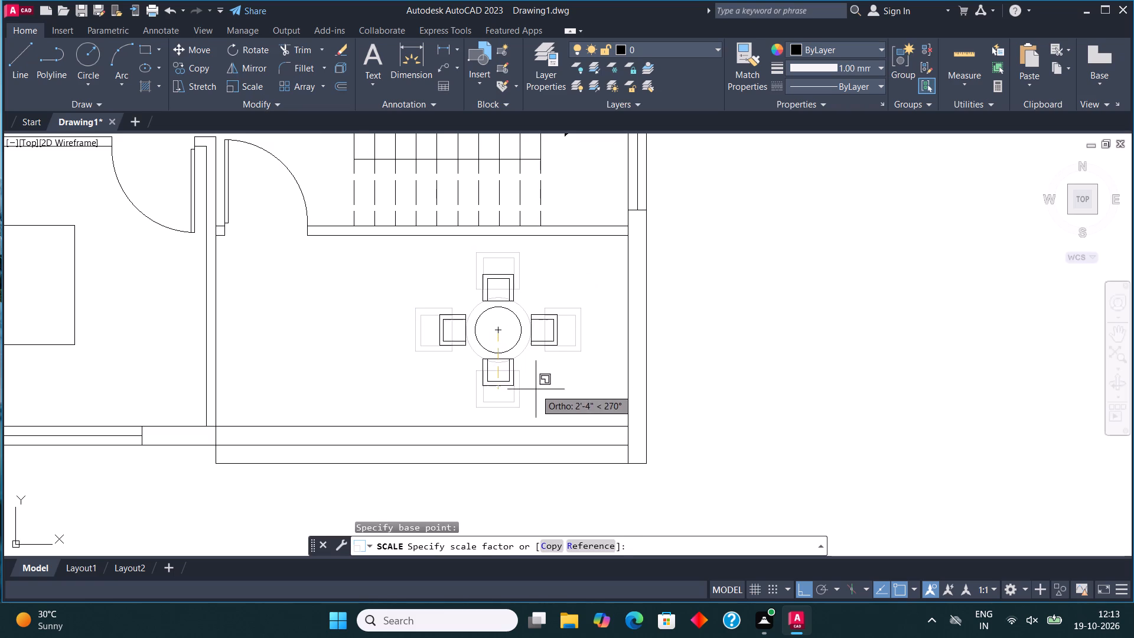
left_click(536, 390)
Draw an upright rectangular table in the large central room, just east of the west wall window.
scroll(657, 325, "down", 3)
middle_click_drag(612, 277, 603, 308)
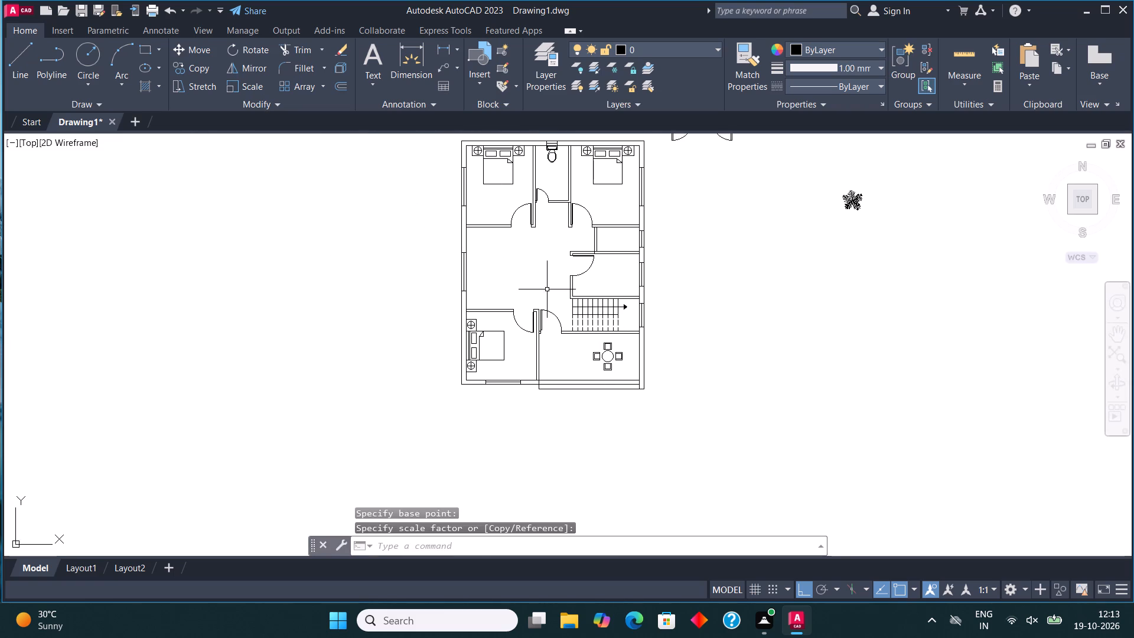
scroll(504, 279, "up", 2)
left_click(142, 48)
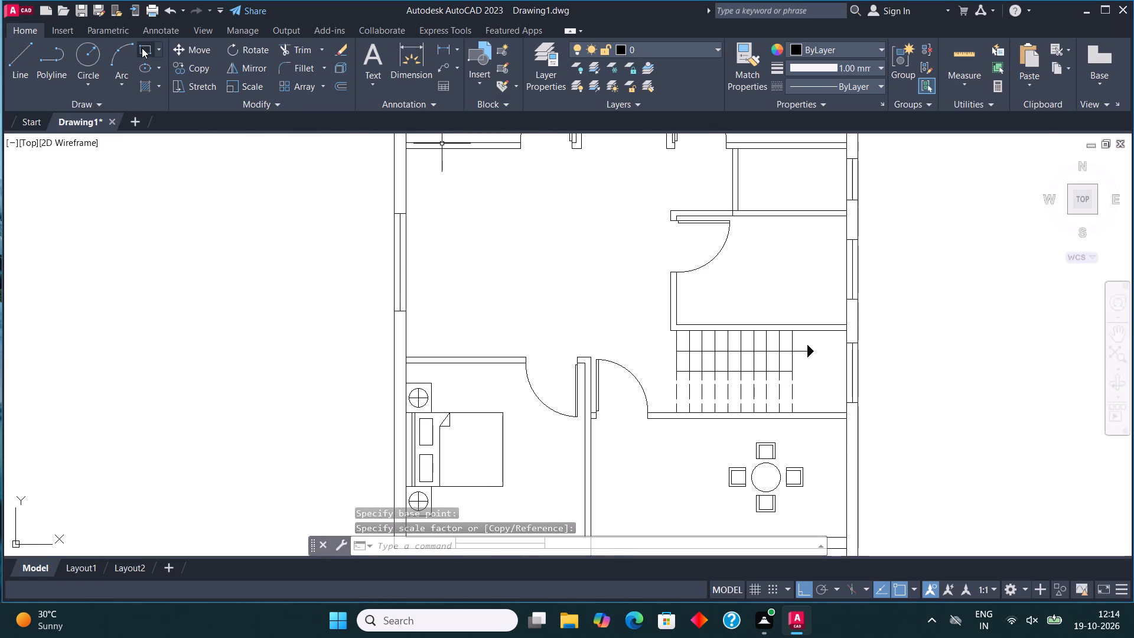
scroll(398, 246, "up", 1)
left_click(472, 353)
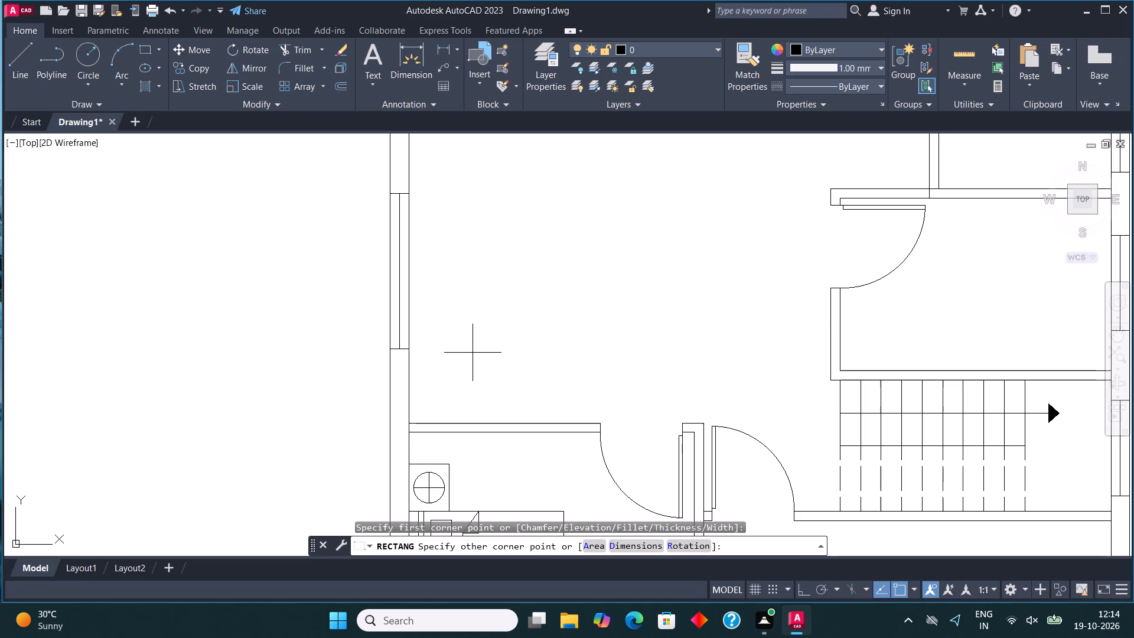
left_click(552, 239)
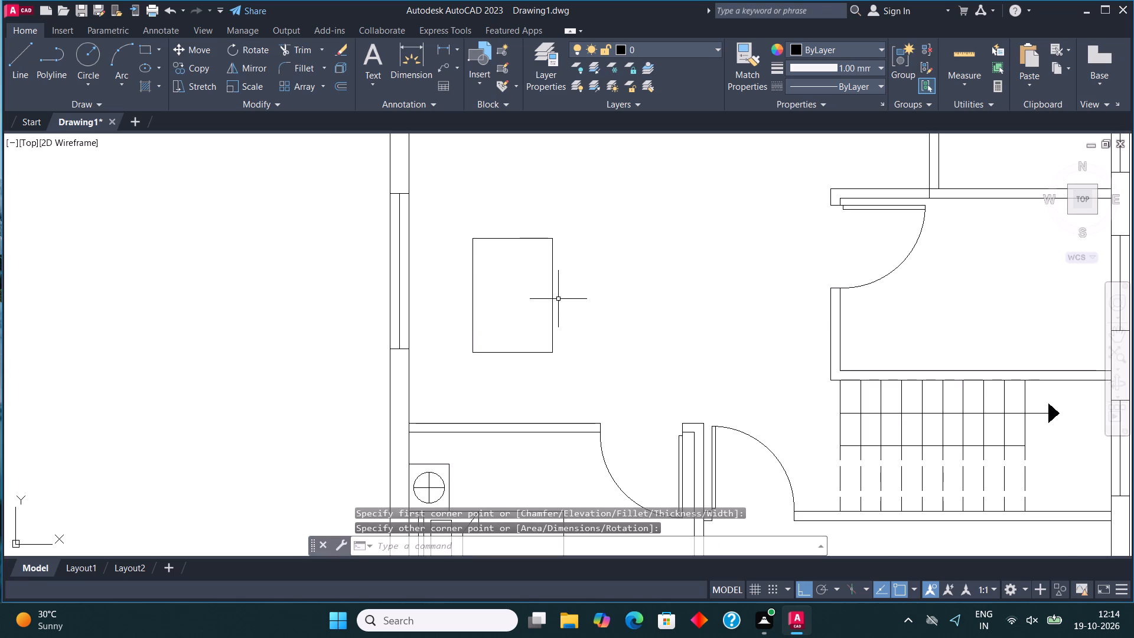
Draw a small rectangular chair seat resting on the north edge of the new rectangular table.
scroll(513, 299, "up", 1)
middle_click_drag(512, 299, 488, 338)
left_click(148, 47)
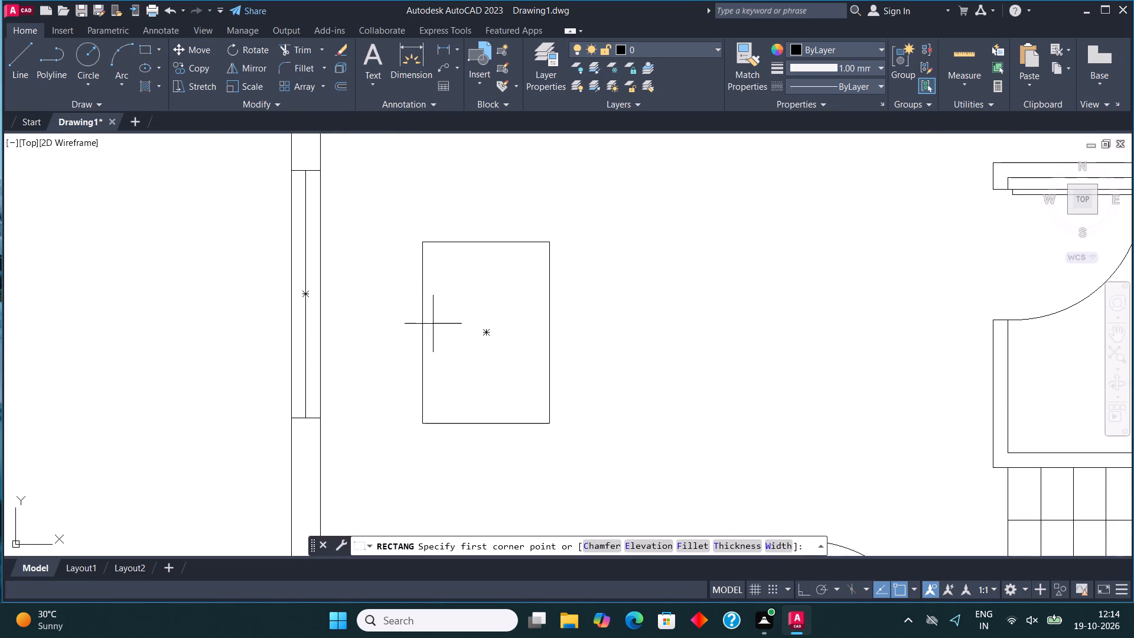
scroll(434, 327, "down", 2)
scroll(463, 308, "up", 2)
left_click(419, 273)
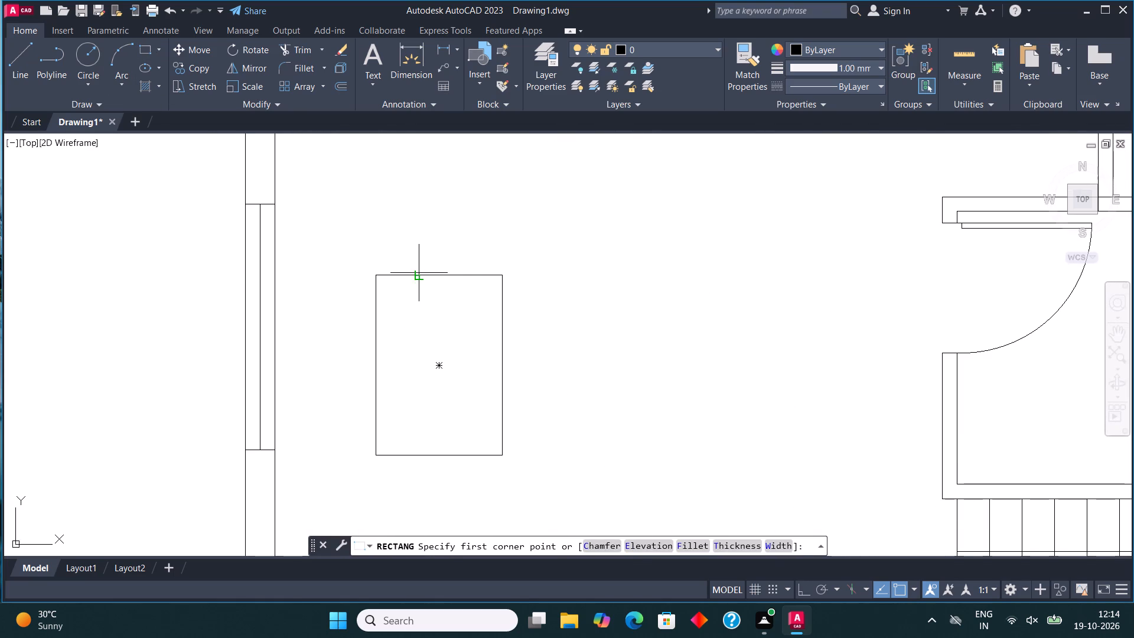
left_click(466, 233)
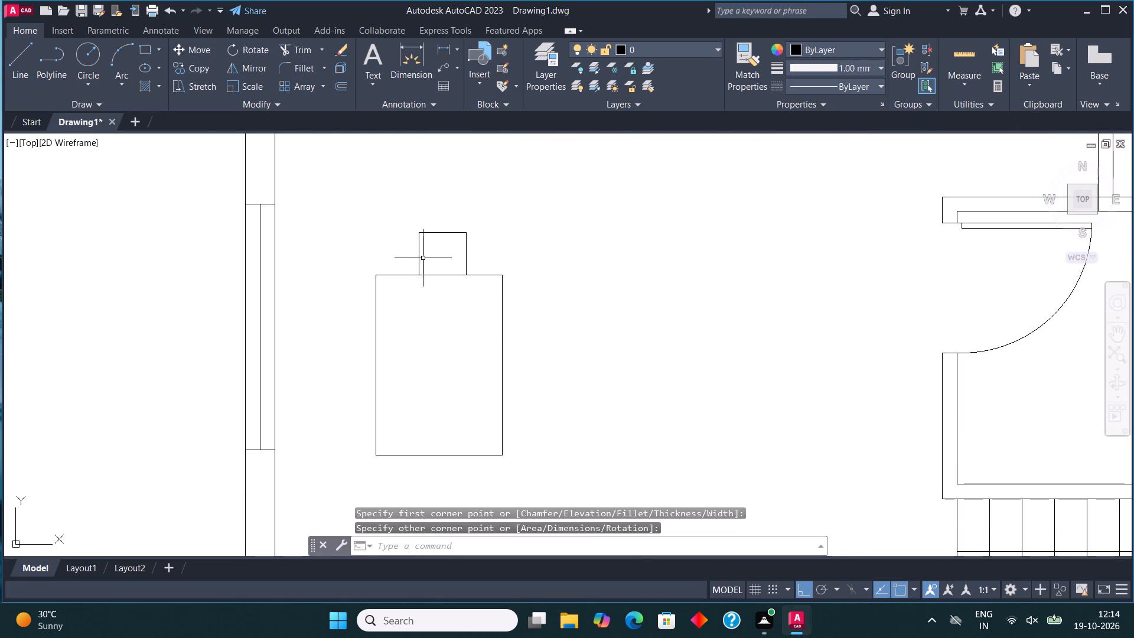
Stretch the west edge of the small chair seat outward to widen it.
left_click(418, 252)
scroll(411, 263, "up", 2)
left_click(426, 241)
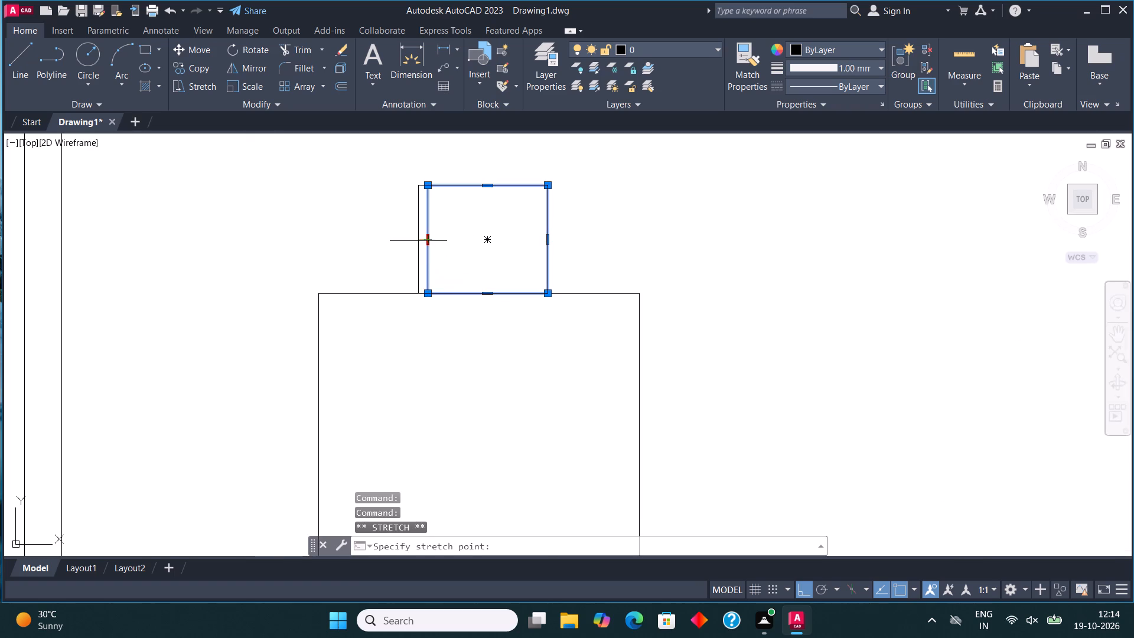
left_click(396, 237)
scroll(420, 299, "down", 2)
key("Escape")
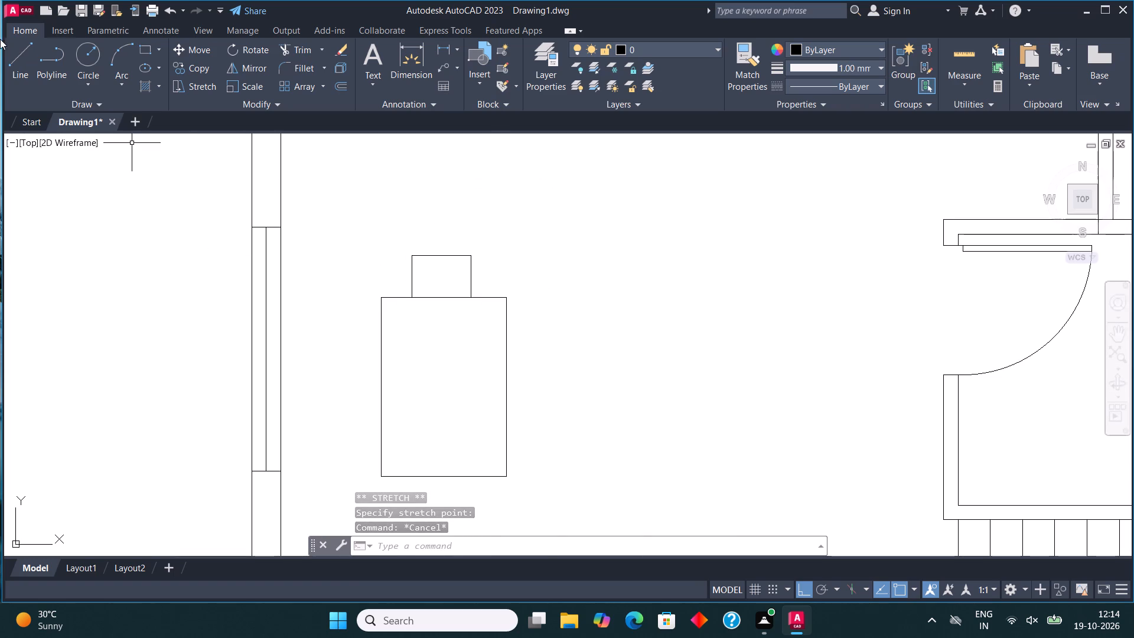
Draw a three-sided line outline about 1'-10" wide around the seat's west, north and east sides, ending on the table edge.
left_click(17, 63)
scroll(446, 259, "up", 2)
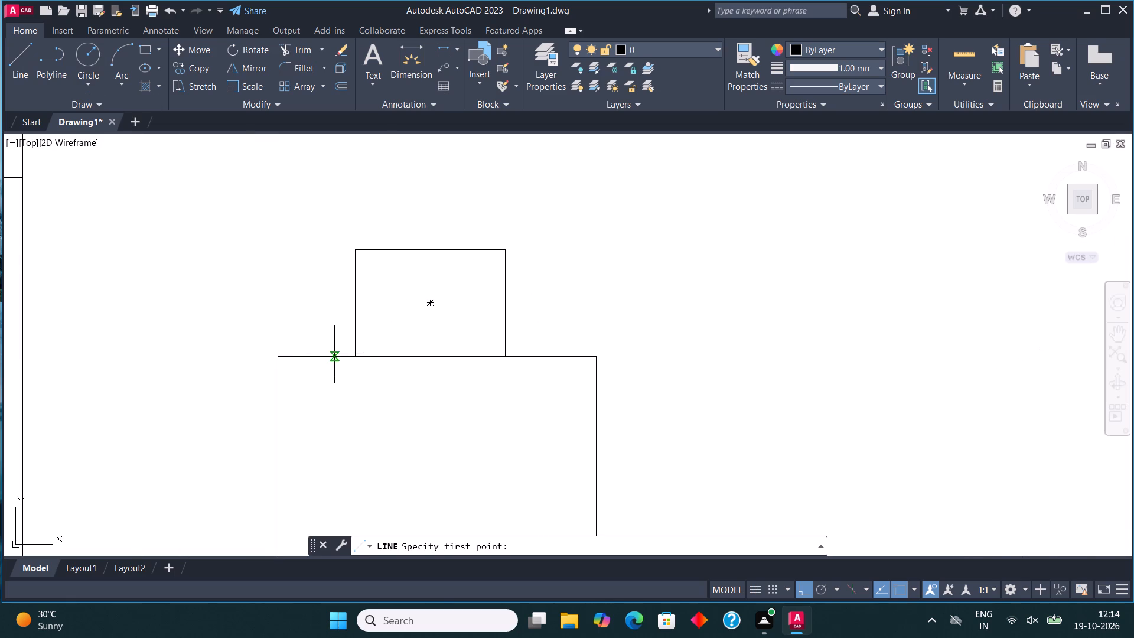
left_click(341, 351)
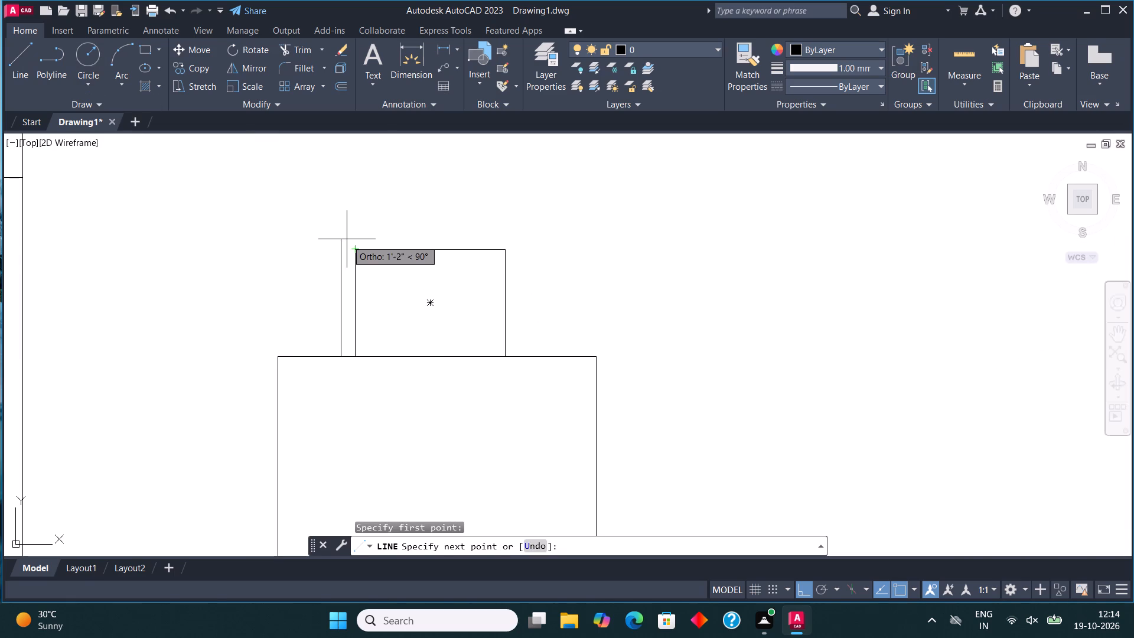
left_click(345, 234)
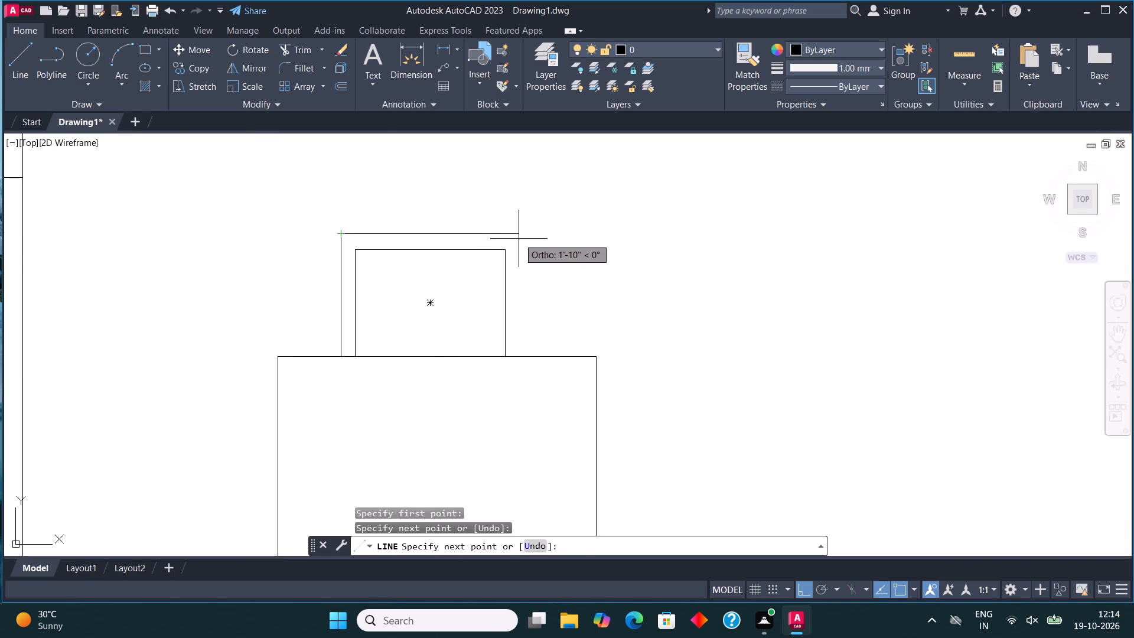
left_click(519, 239)
left_click(517, 353)
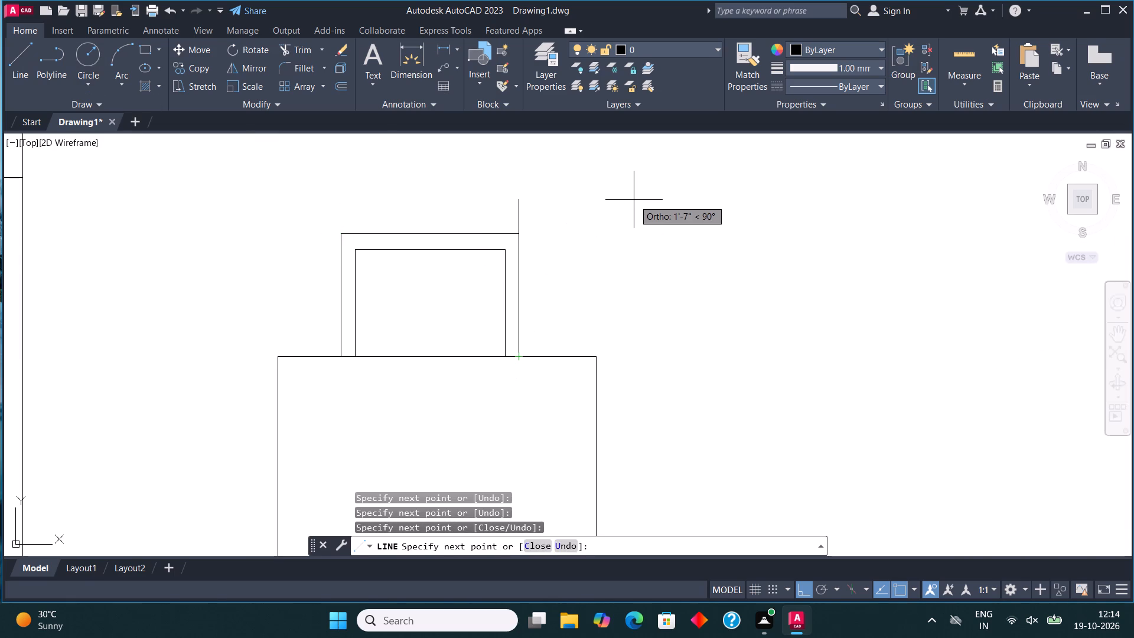
key("Escape")
Mirror the north chair across the table's horizontal centreline onto the south edge, keeping the original chair.
left_click(550, 311)
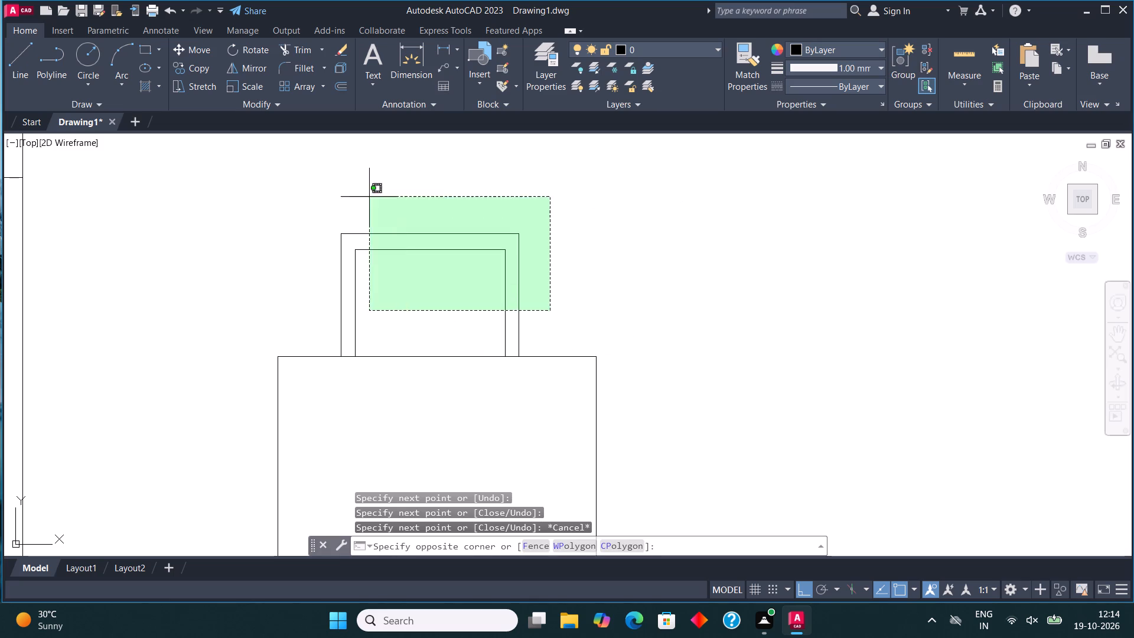
left_click(306, 187)
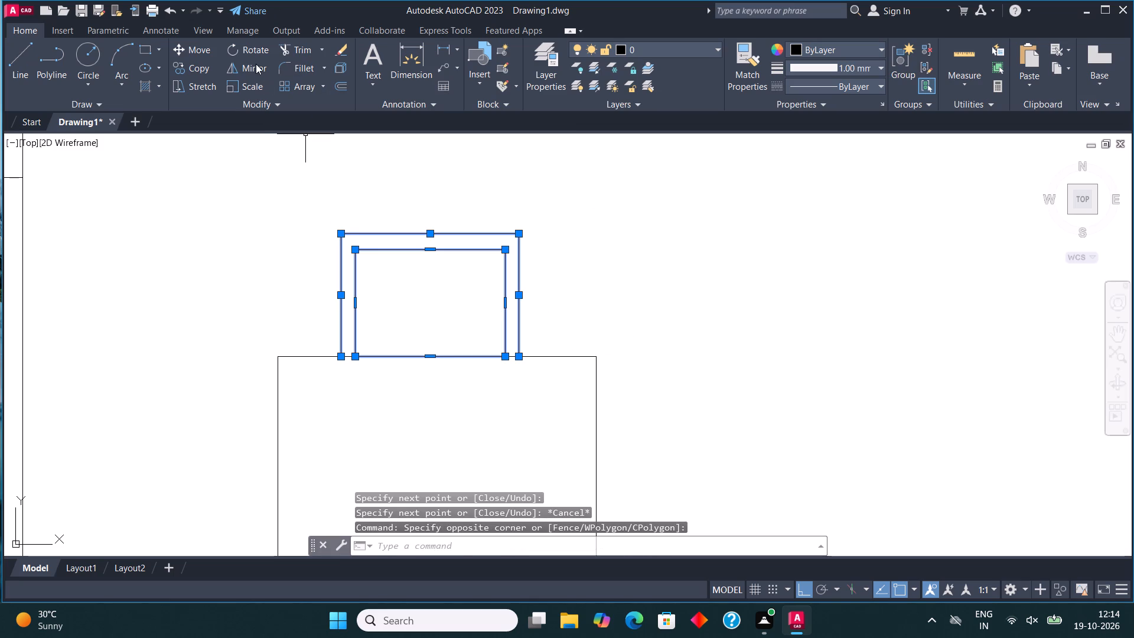
left_click(256, 64)
scroll(464, 226, "down", 3)
left_click(455, 313)
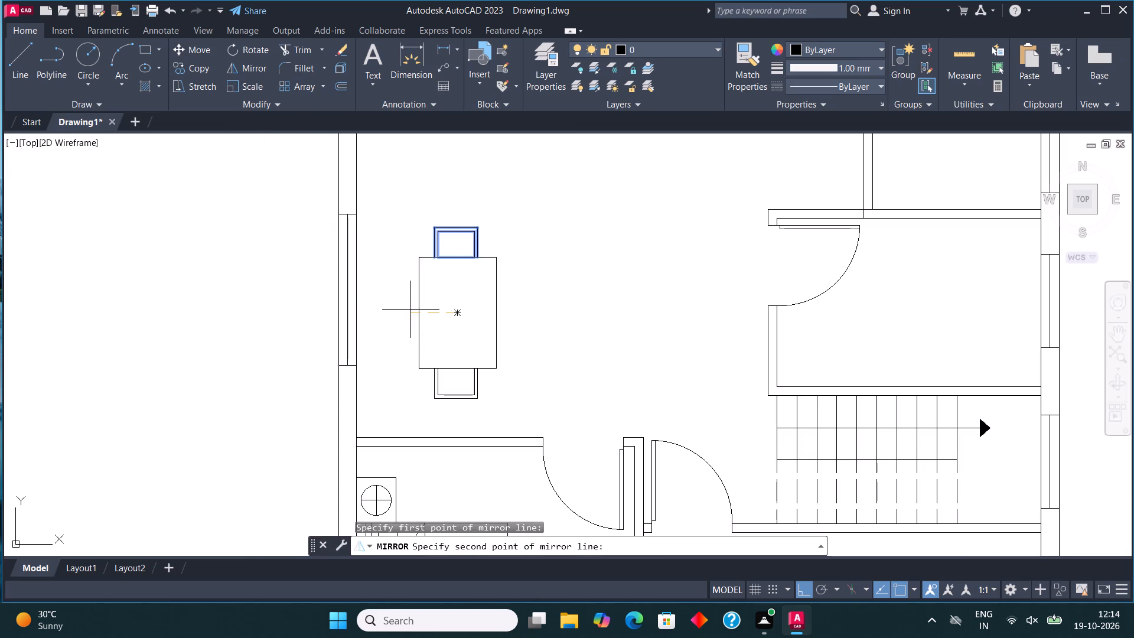
left_click(392, 310)
left_click(565, 544)
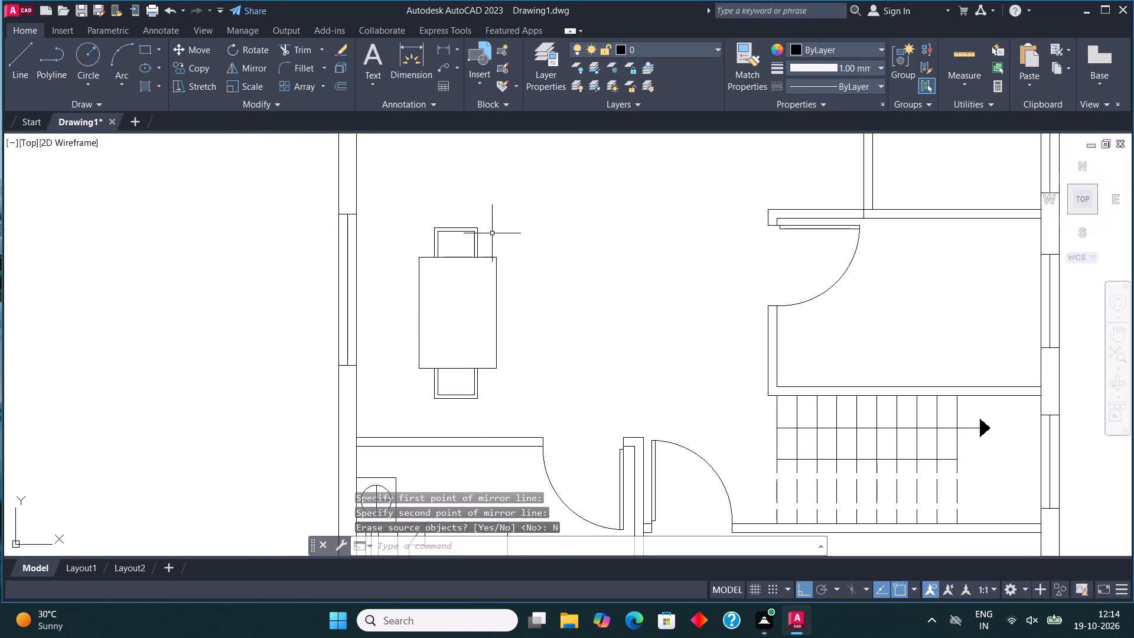
Copy the north chair straight west to the empty space outside the house's west wall.
left_click(490, 237)
left_click(424, 196)
left_click(196, 64)
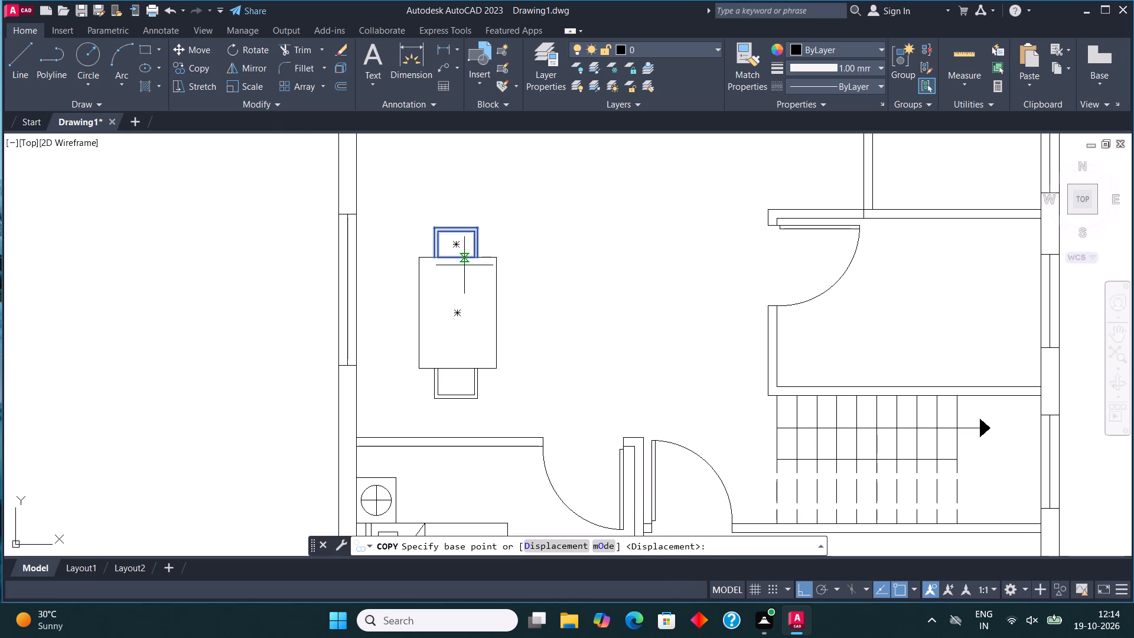
left_click(464, 265)
scroll(413, 272, "down", 2)
scroll(355, 266, "up", 2)
left_click(345, 268)
key("Escape")
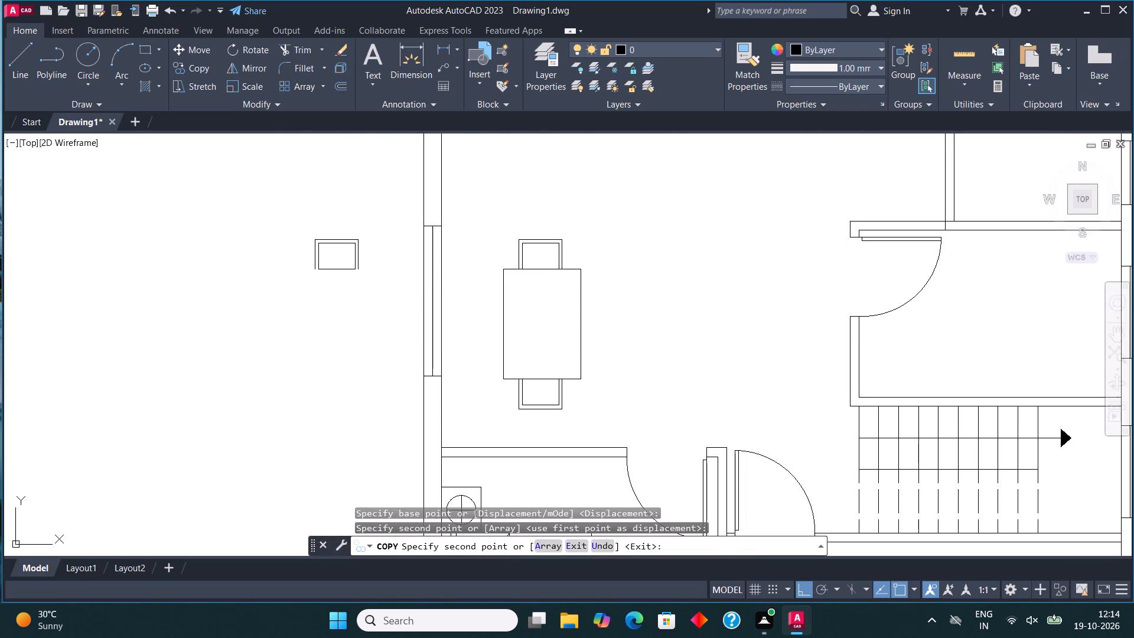
Rotate the copied chair 90° counterclockwise so its backrest faces west.
left_click_drag(362, 286, 357, 271)
left_click(285, 187)
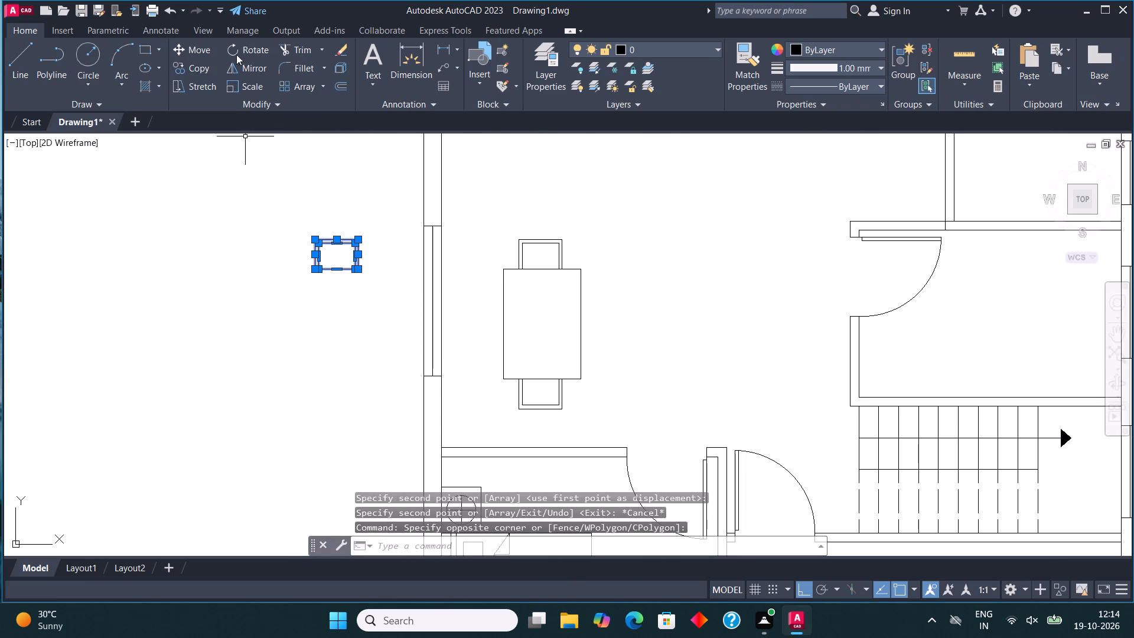
left_click(247, 48)
left_click(332, 269)
left_click(301, 209)
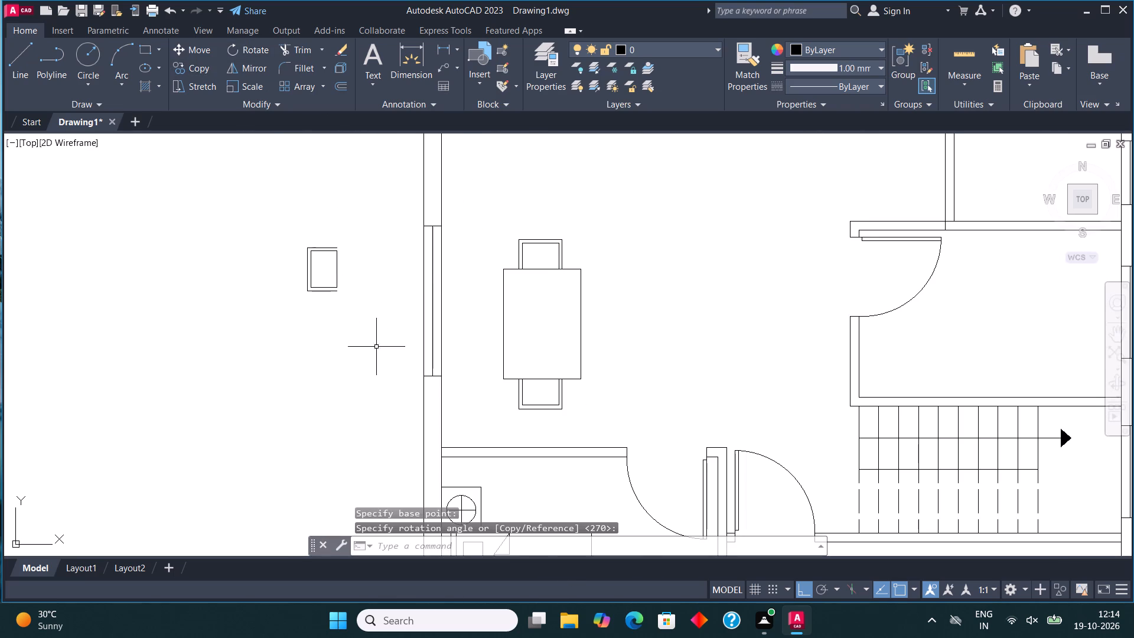
Move the rotated chair against the table's west edge, near its north end, with Ortho off.
left_click(364, 333)
left_click(274, 214)
left_click(202, 50)
scroll(328, 243, "up", 2)
left_click(336, 250)
key("F8")
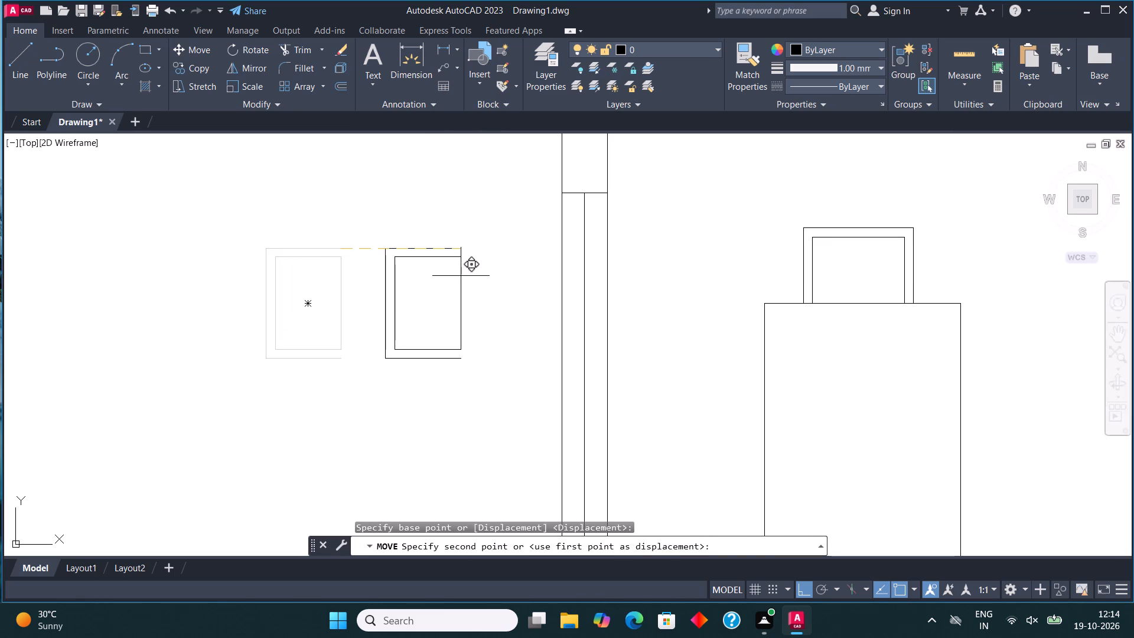
scroll(505, 269, "down", 2)
scroll(653, 320, "up", 2)
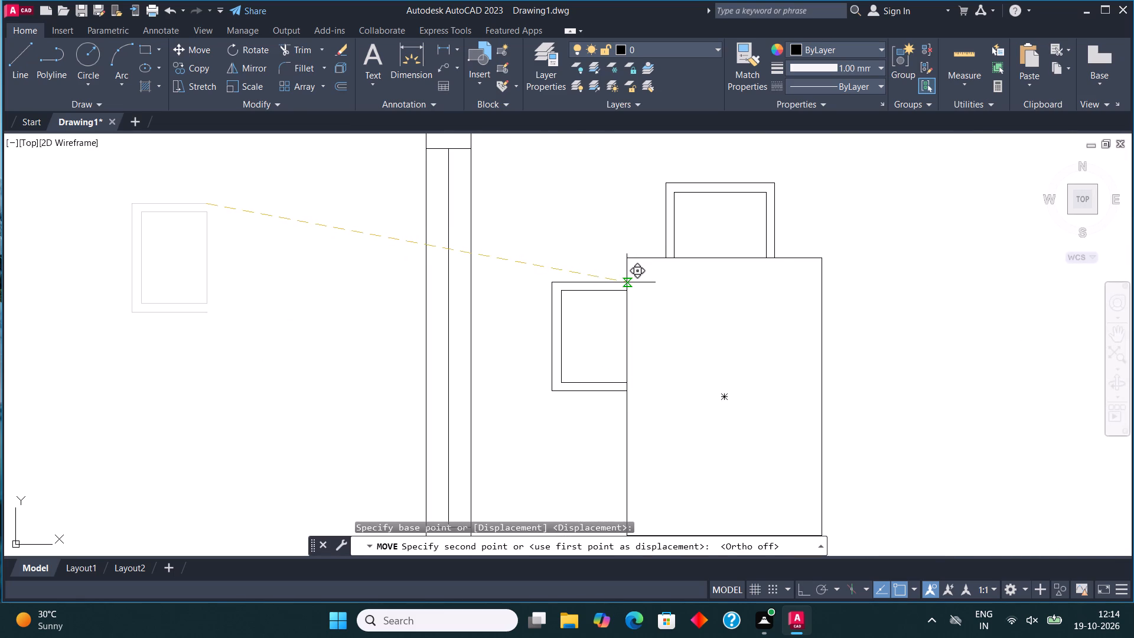
left_click(627, 282)
Copy the west chair southward along the table's west edge to place a second chair just below it.
scroll(581, 380, "down", 1)
left_click(607, 406)
left_click(571, 278)
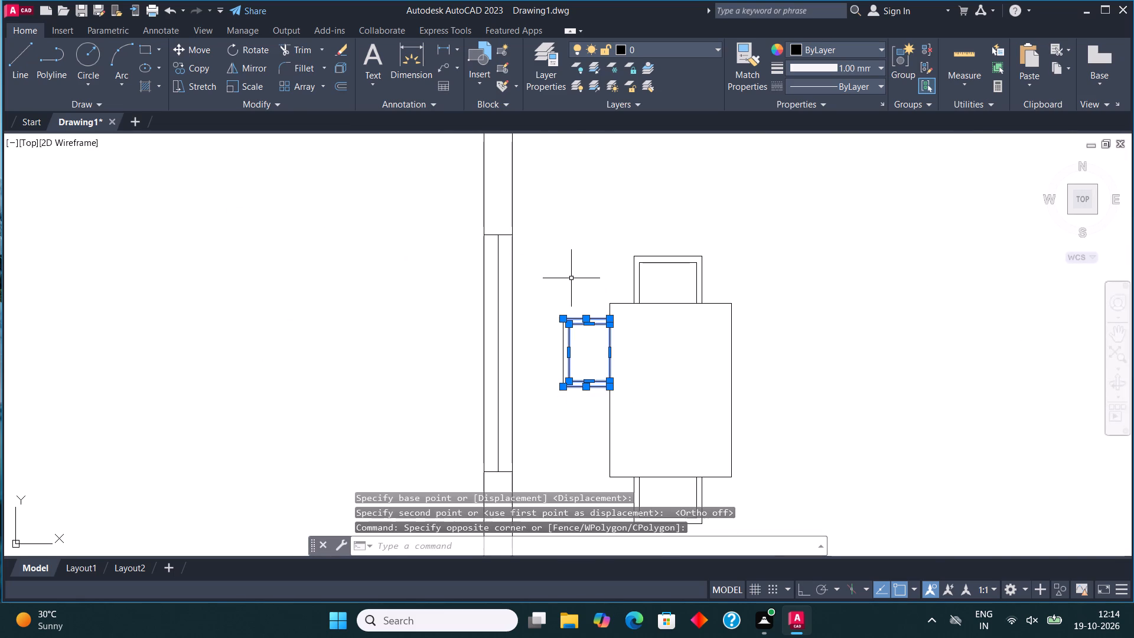
left_click_drag(587, 430, 586, 411)
left_click(521, 207)
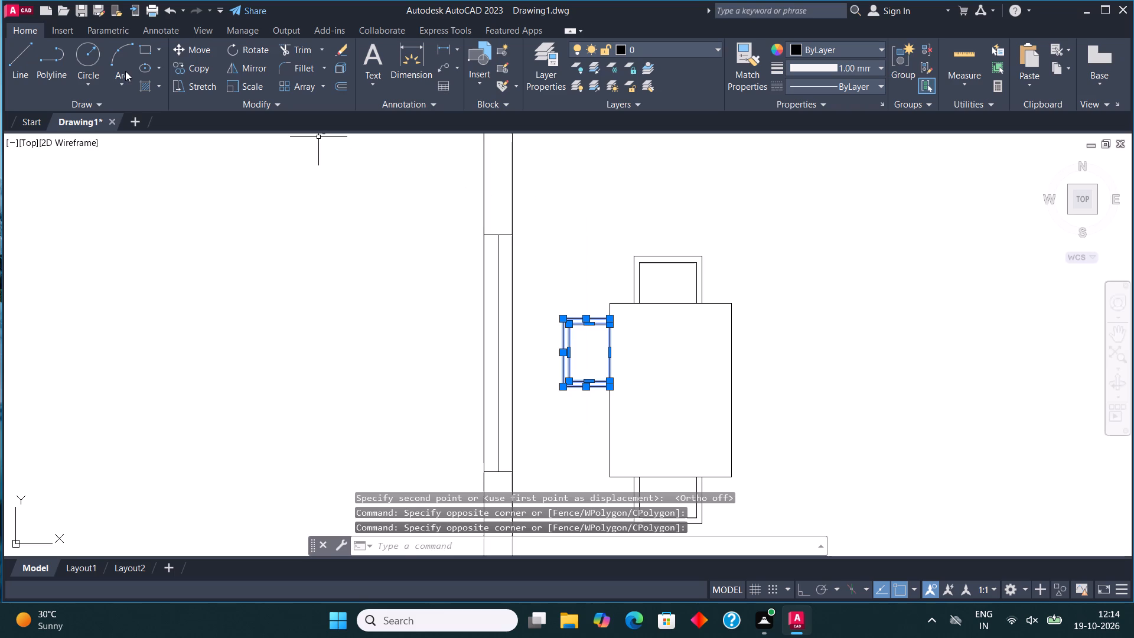
left_click(191, 65)
middle_click_drag(598, 393, 599, 328)
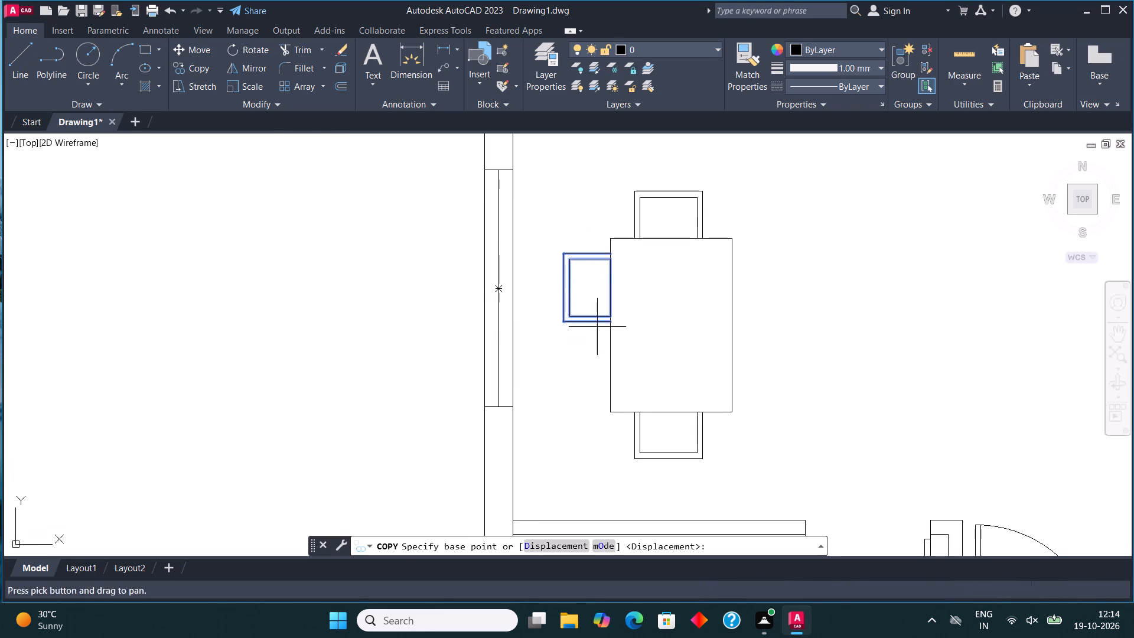
left_click(611, 319)
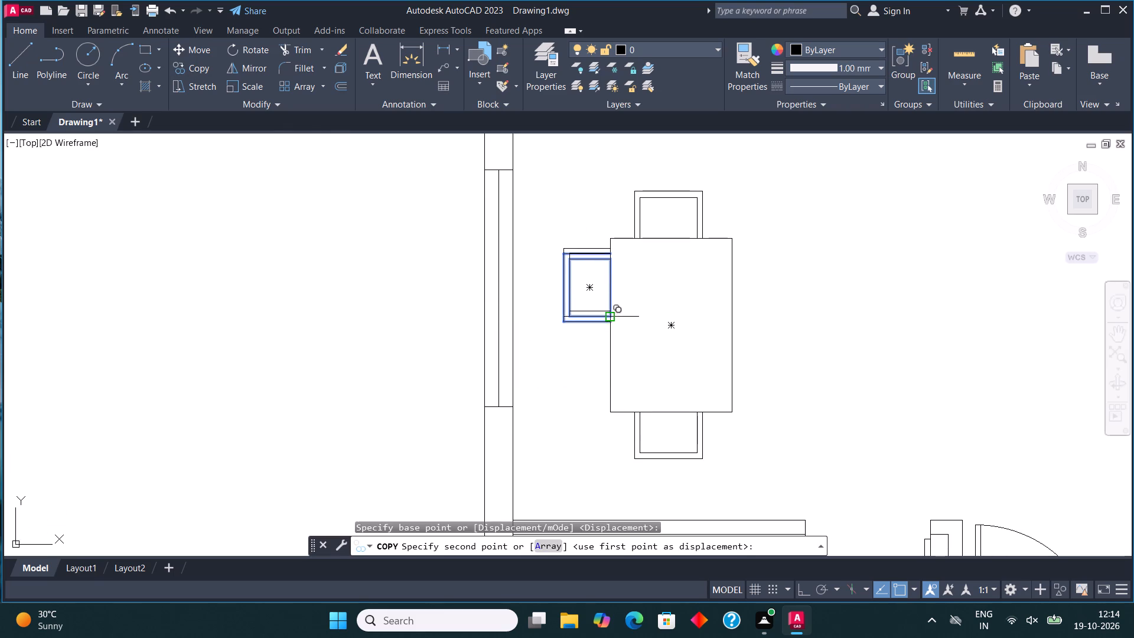
left_click(610, 399)
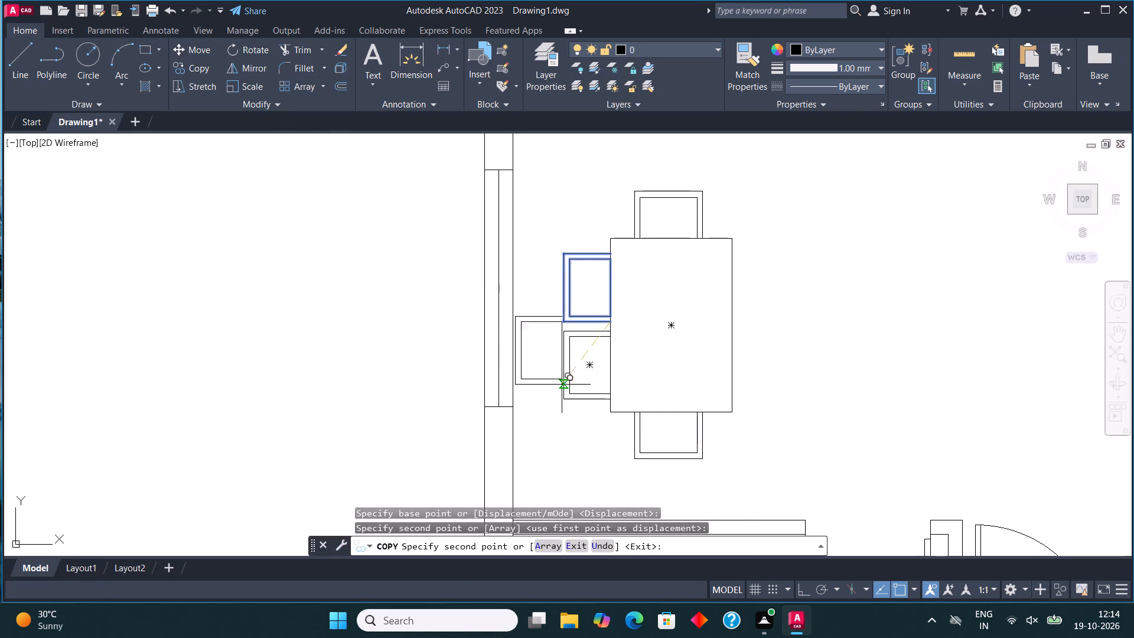
key("Escape")
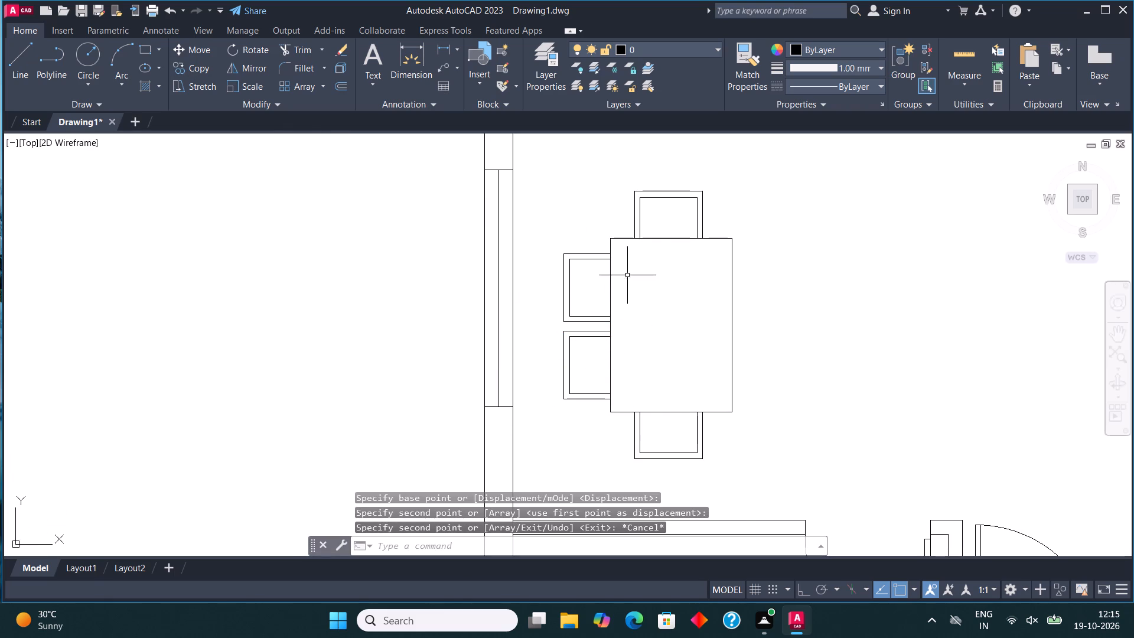
Mirror the two west chairs across the table's vertical centreline onto the east edge with Ortho on, keeping the originals.
left_click_drag(594, 413, 588, 408)
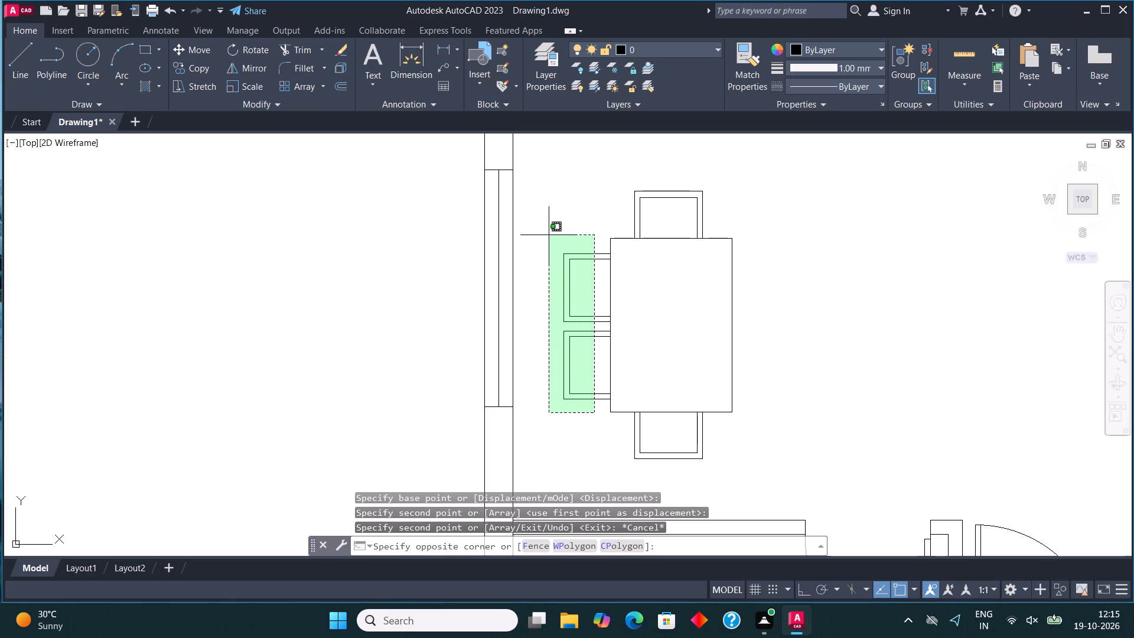
left_click(549, 235)
left_click(247, 64)
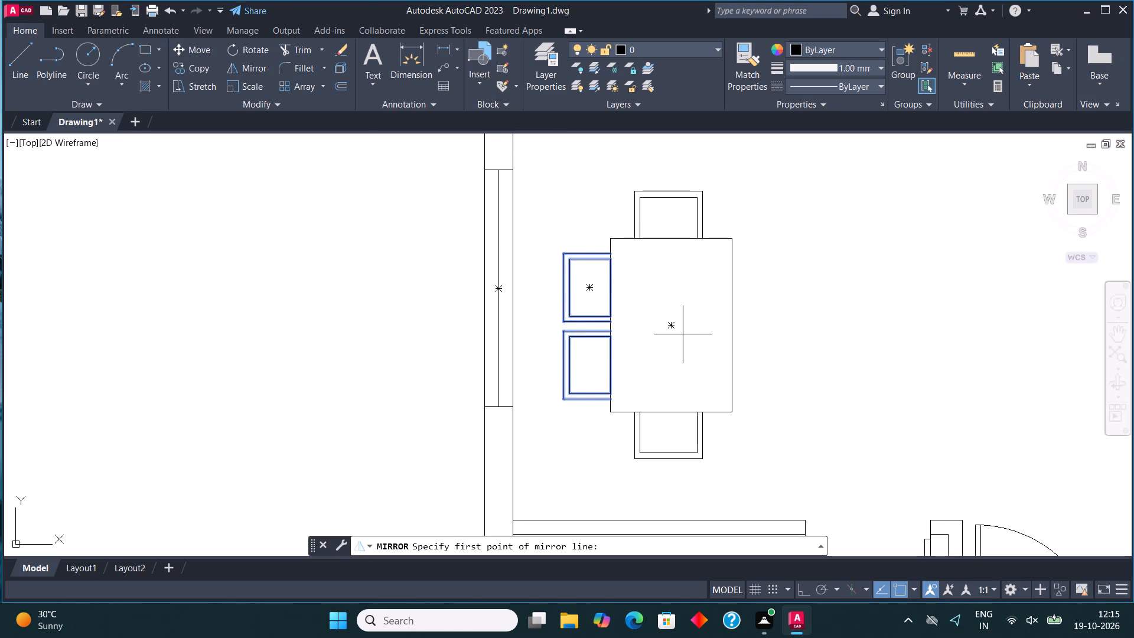
left_click(674, 323)
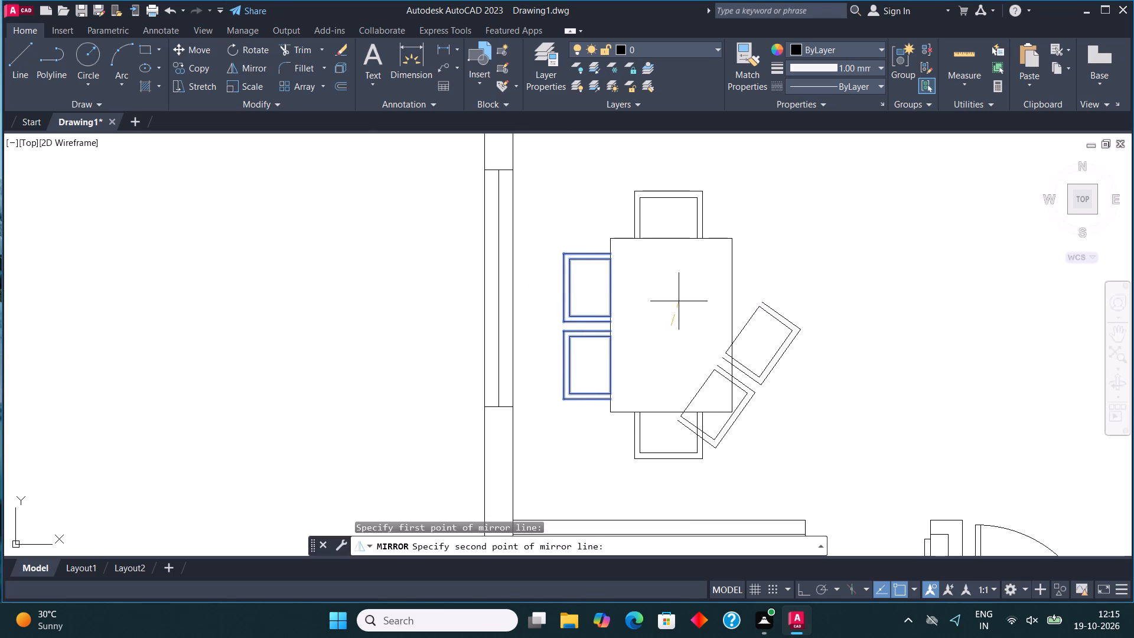
key("F8")
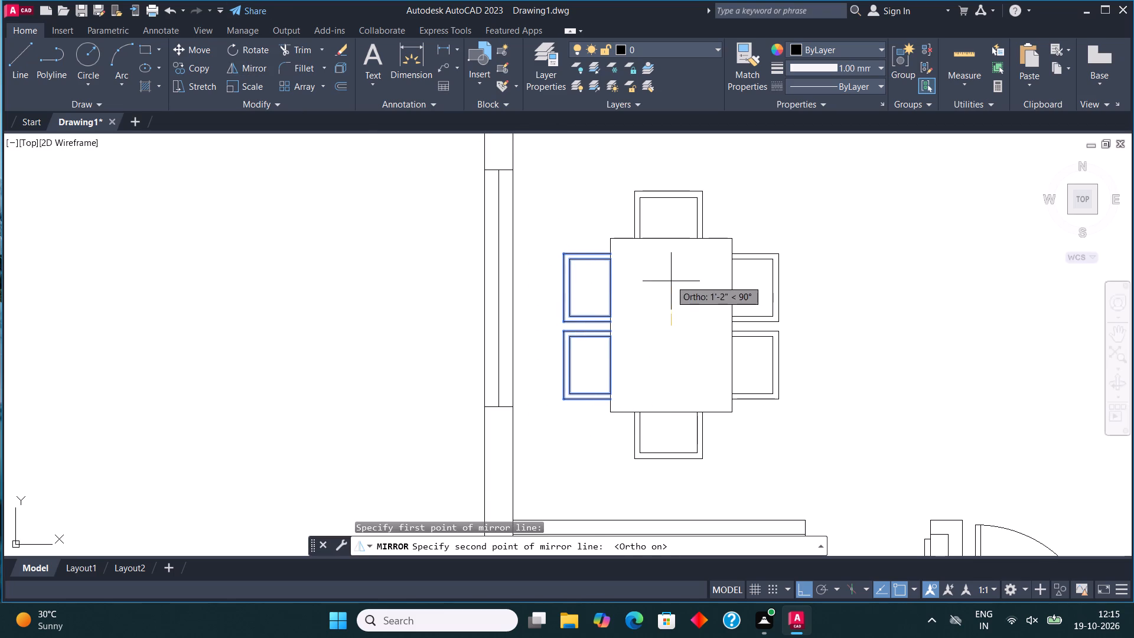
left_click(670, 279)
left_click(559, 544)
Scale the whole rectangular table and its six chairs down to a little under two-thirds of their size.
scroll(543, 272, "down", 3)
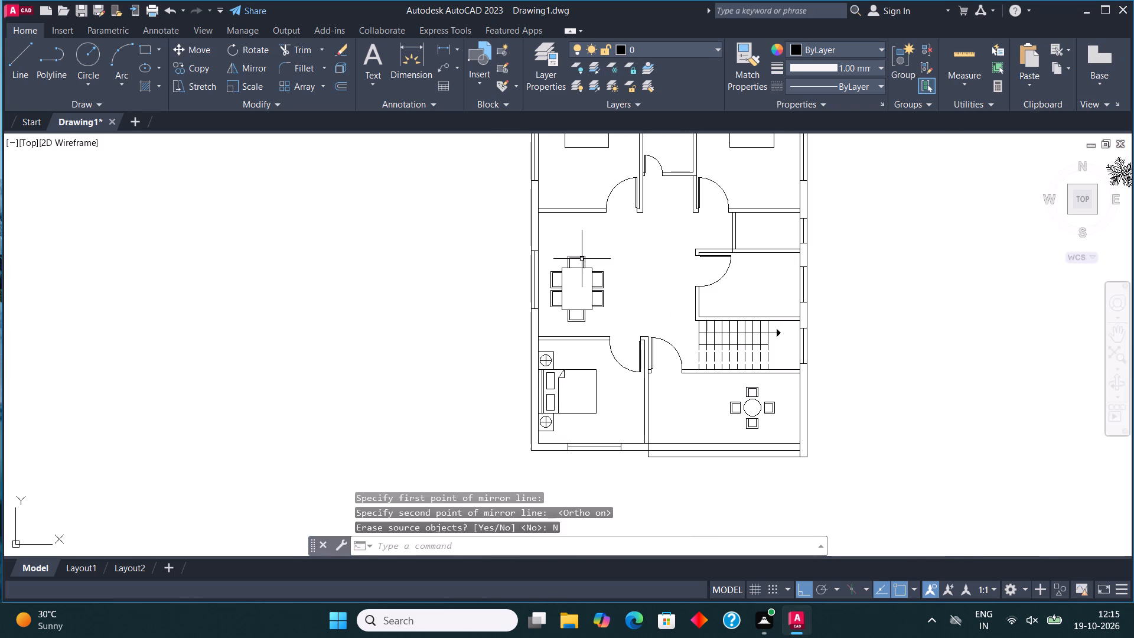
middle_click_drag(598, 207, 621, 269)
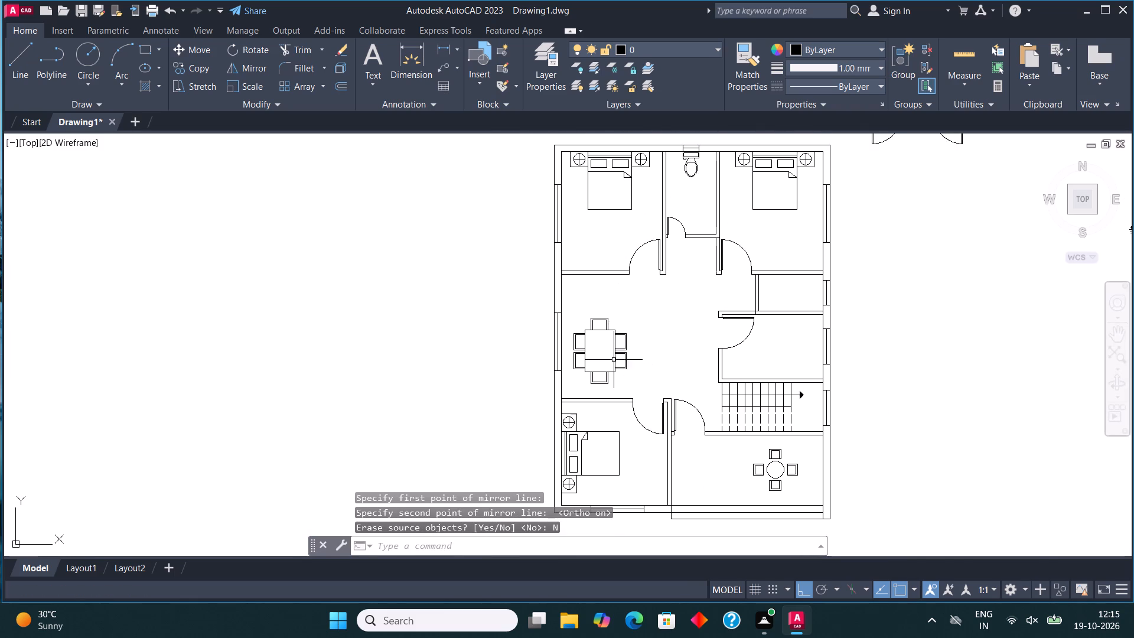
scroll(640, 327, "up", 1)
scroll(640, 327, "down", 1)
middle_click_drag(650, 315, 656, 320)
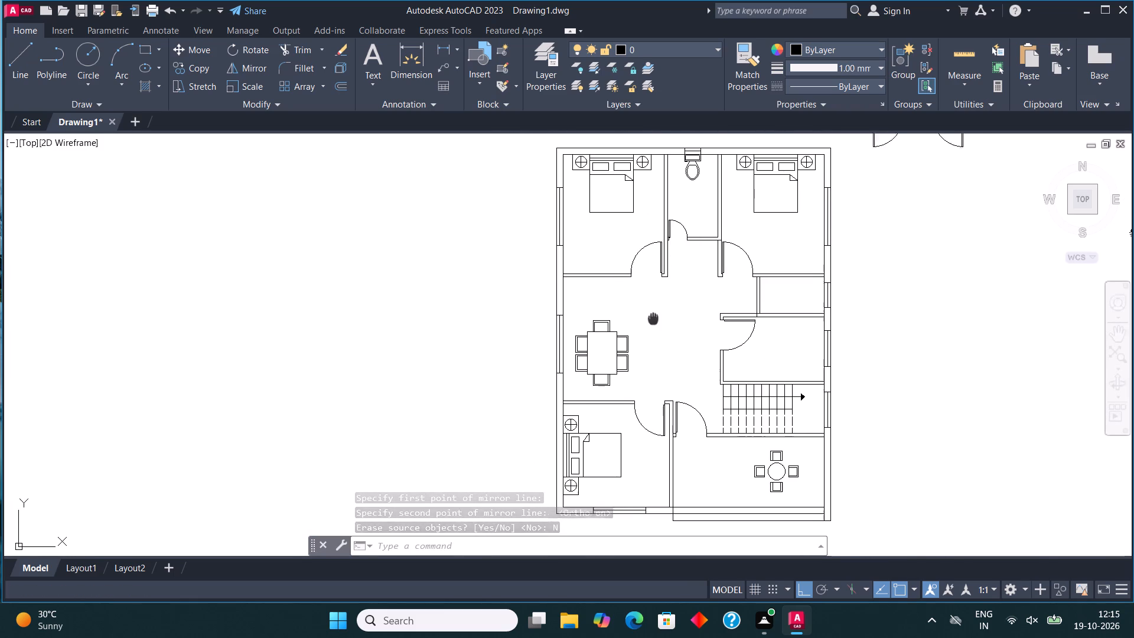
middle_click_drag(656, 320, 672, 331)
scroll(628, 401, "up", 1)
left_click_drag(671, 408, 666, 404)
left_click(572, 279)
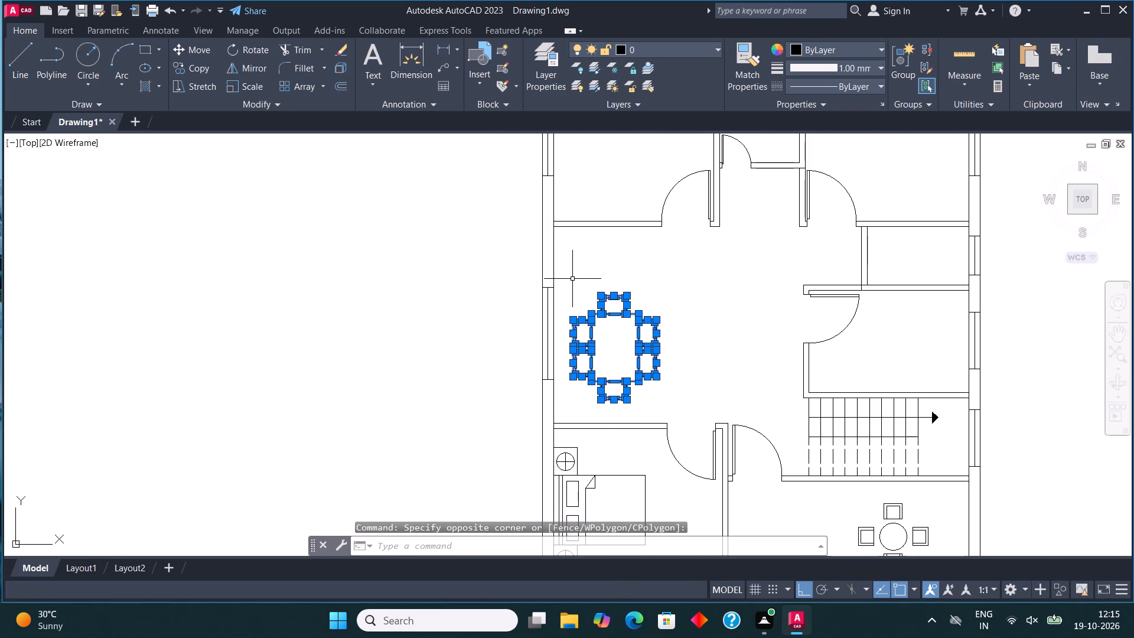
left_click(249, 85)
left_click(604, 328)
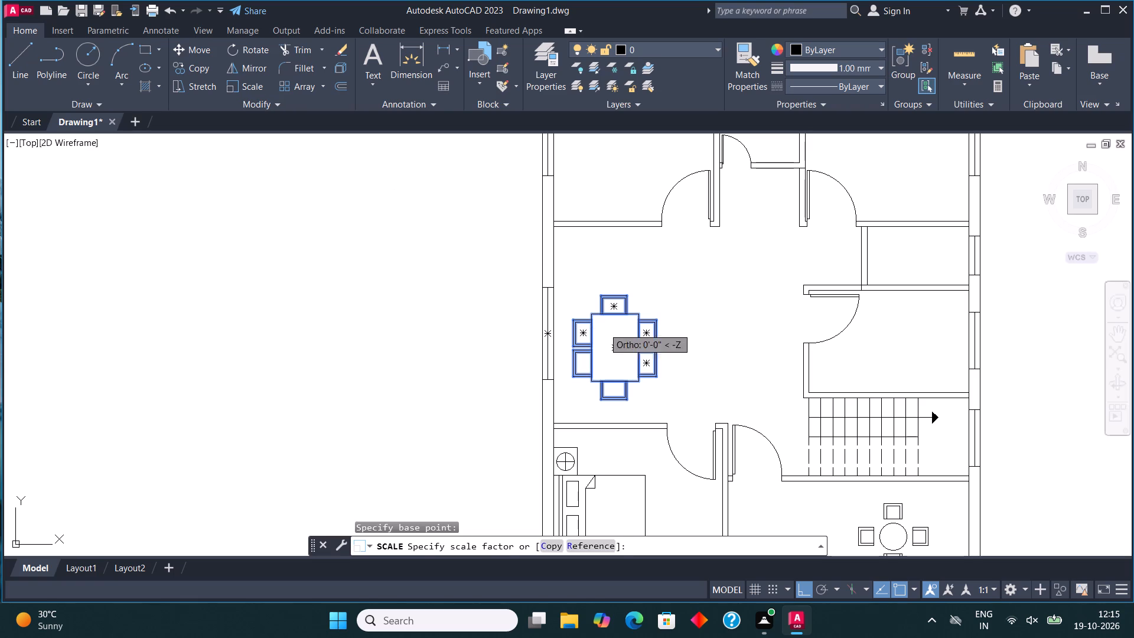
left_click(620, 360)
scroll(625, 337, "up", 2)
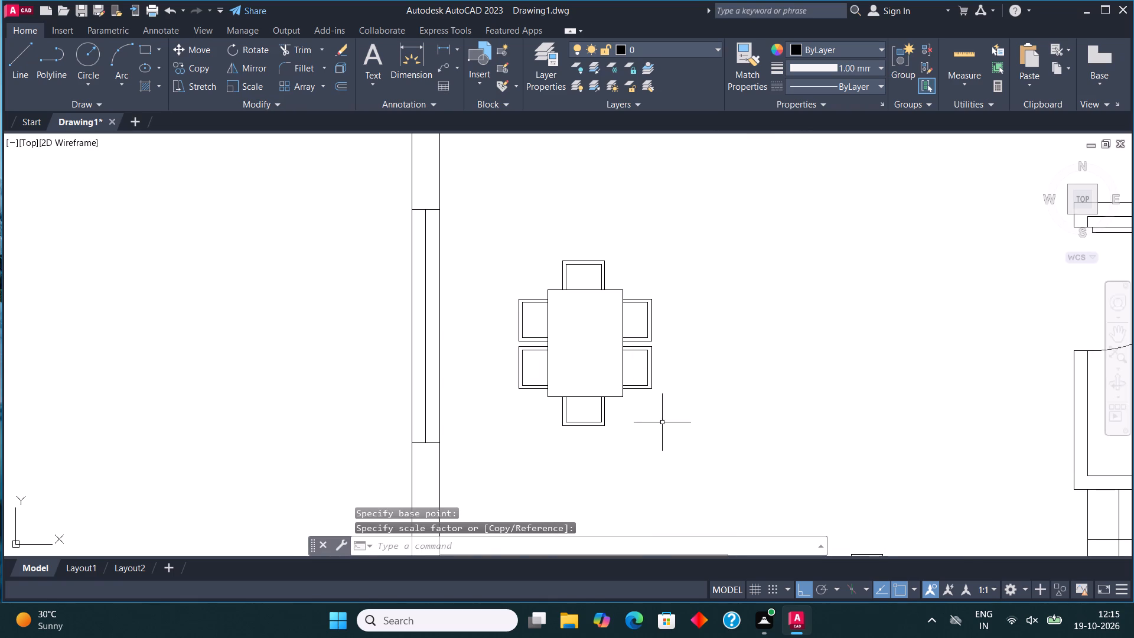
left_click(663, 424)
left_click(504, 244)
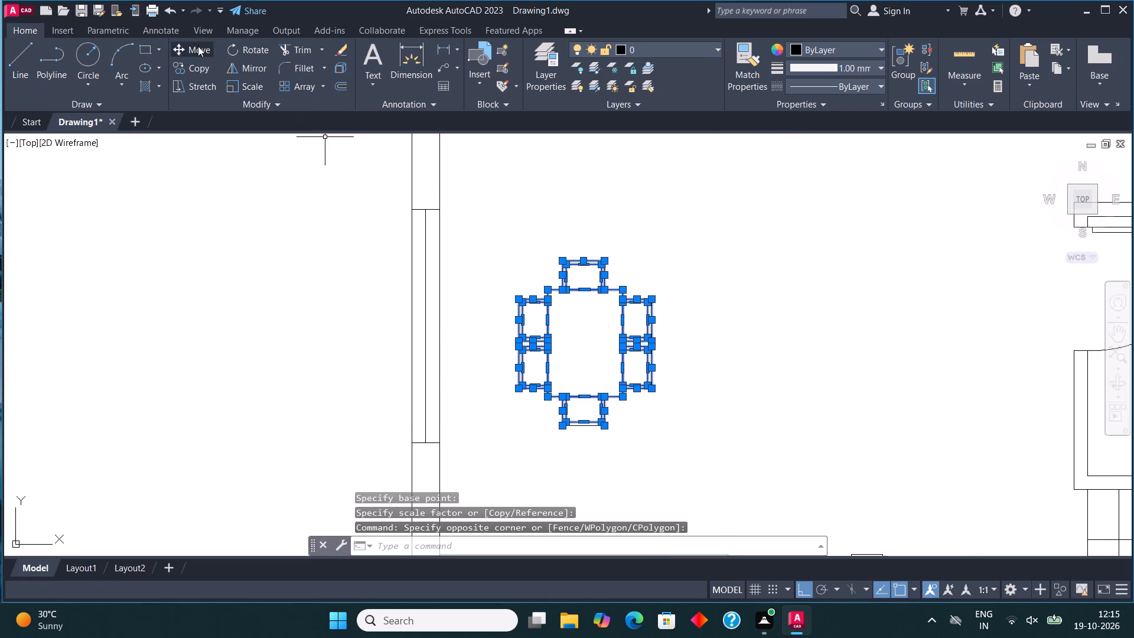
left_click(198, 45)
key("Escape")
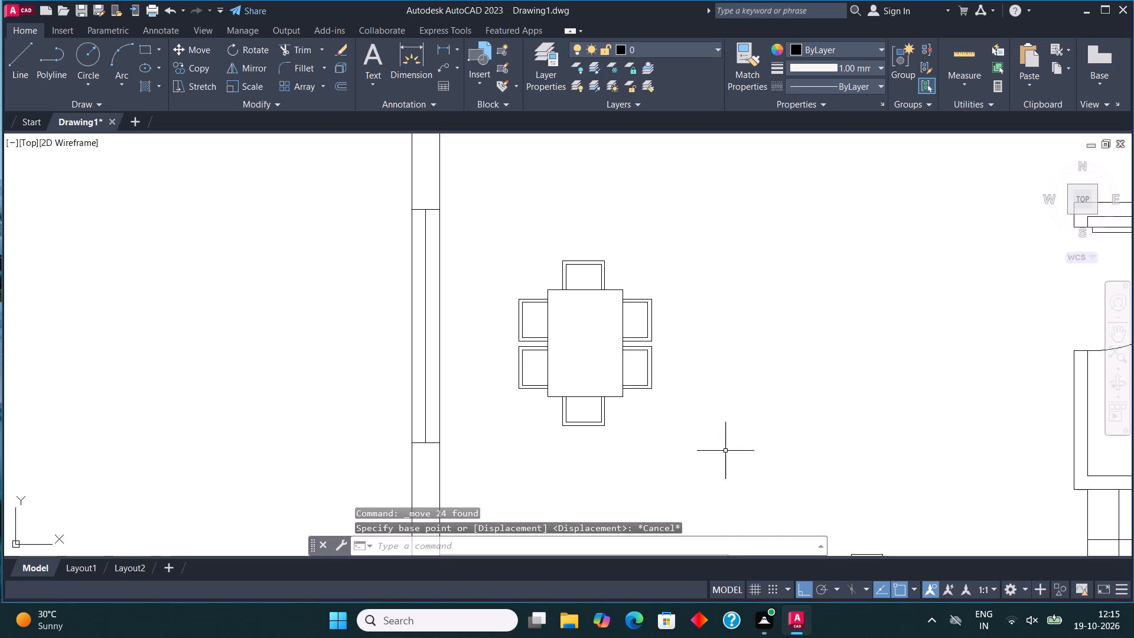
Move the table with its six chairs straight south, closer to the lower bedroom's north wall.
left_click(670, 453)
left_click(506, 209)
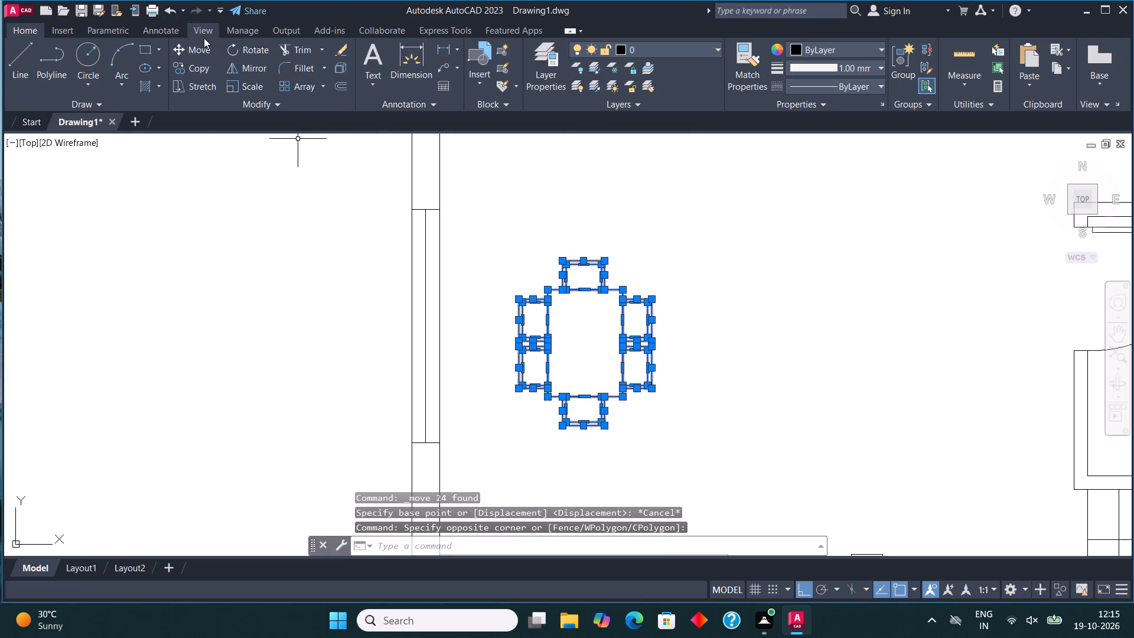
left_click(202, 45)
scroll(511, 291, "down", 3)
scroll(535, 326, "up", 2)
left_click(527, 278)
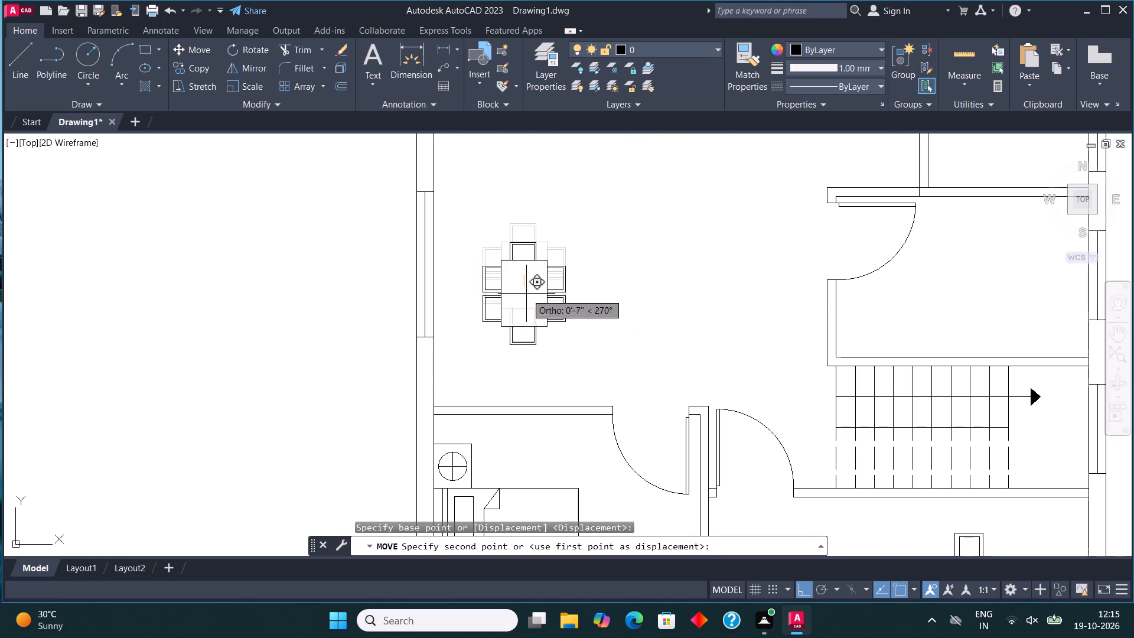
left_click(519, 320)
Examine the furnished floor plan, including the north bedrooms and toilet, and the spare symbols beside it.
scroll(548, 269, "down", 1)
middle_click_drag(588, 270, 577, 333)
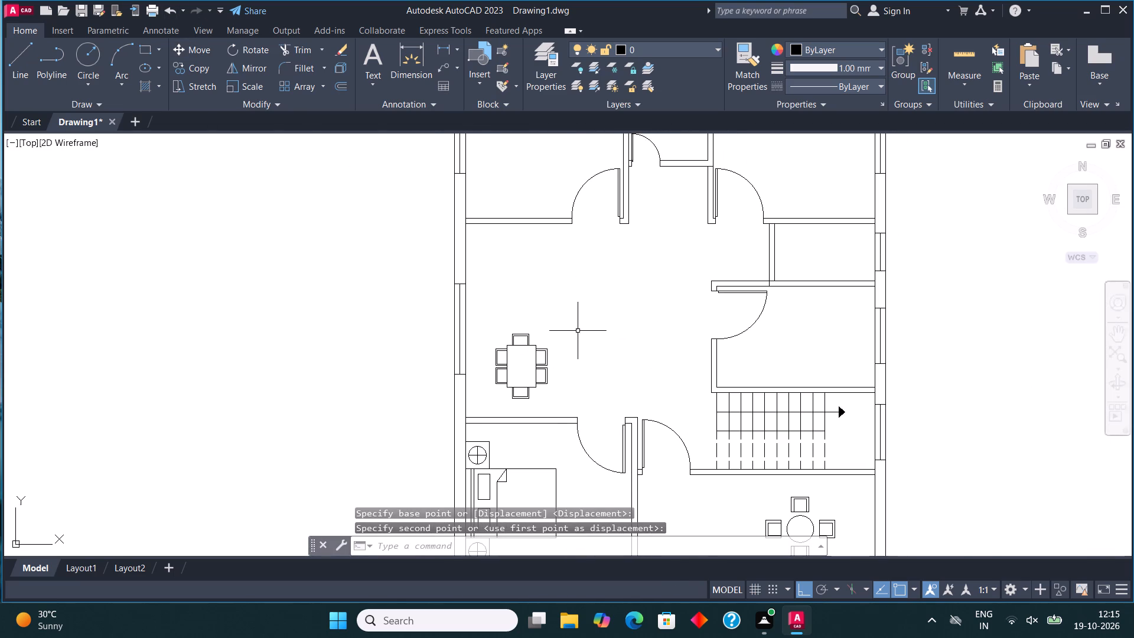
scroll(623, 240, "down", 2)
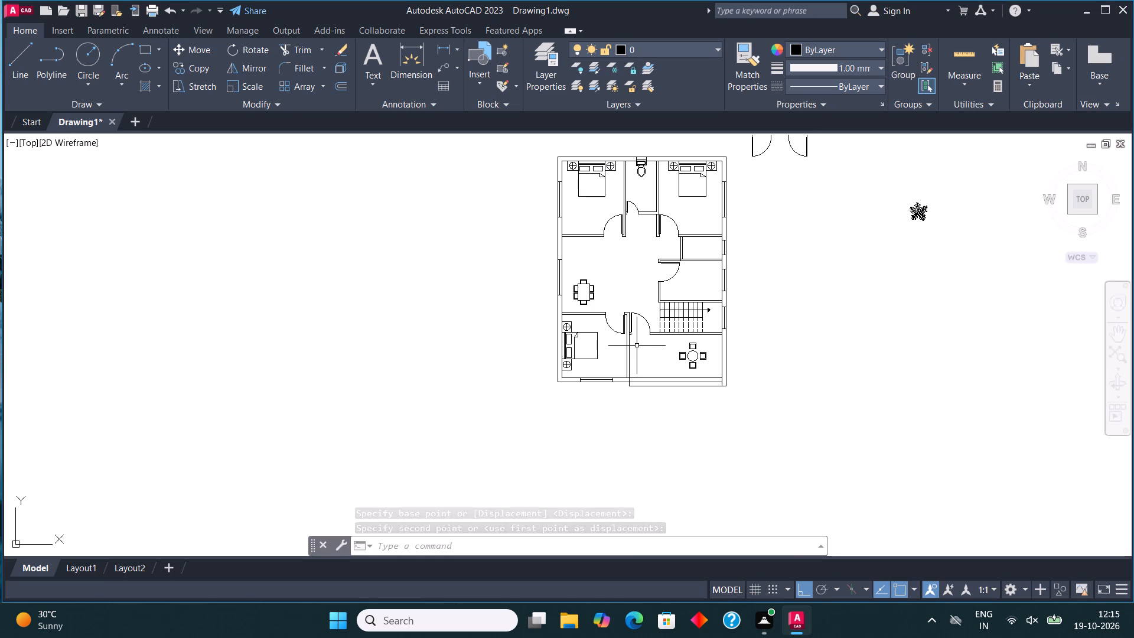
middle_click_drag(664, 296, 590, 353)
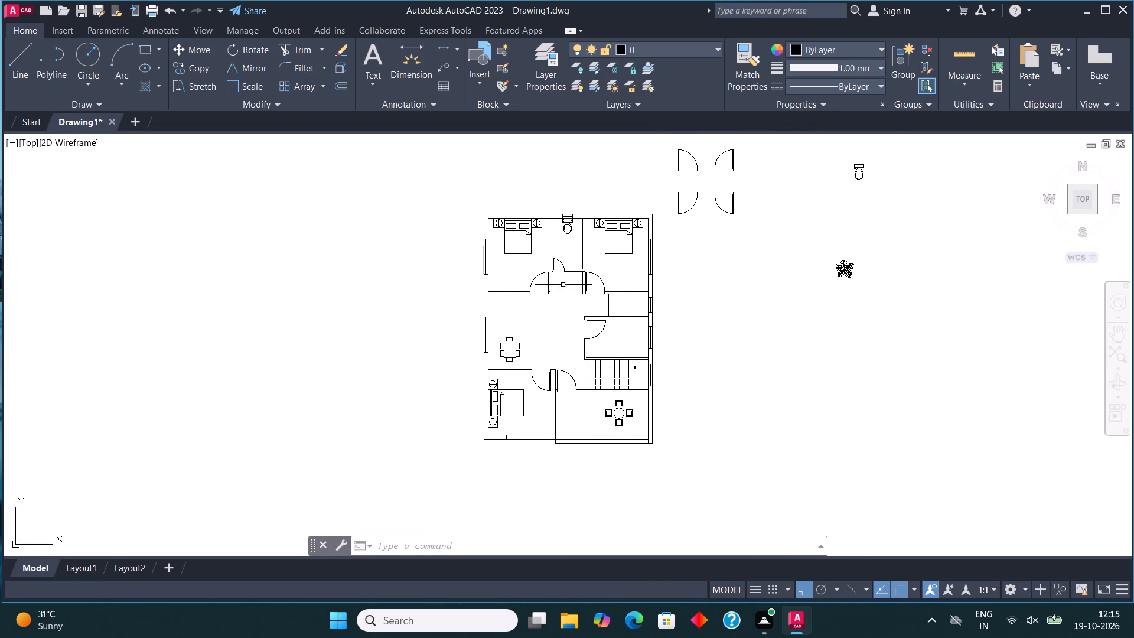
scroll(567, 233, "up", 2)
middle_click_drag(496, 171, 552, 297)
scroll(552, 297, "up", 1)
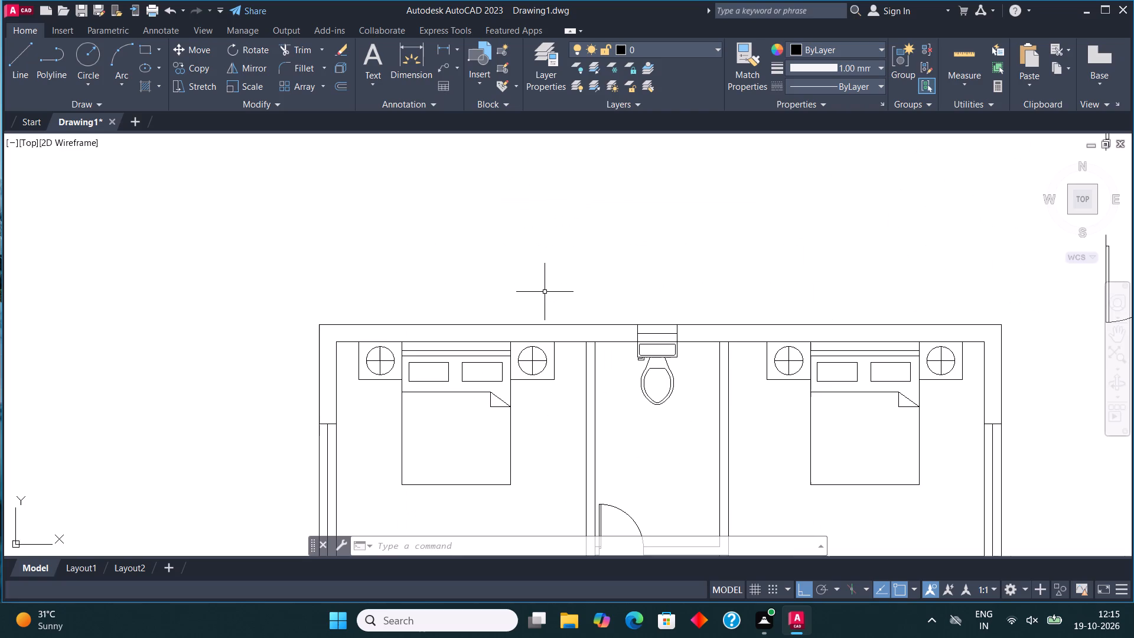
scroll(602, 390, "down", 3)
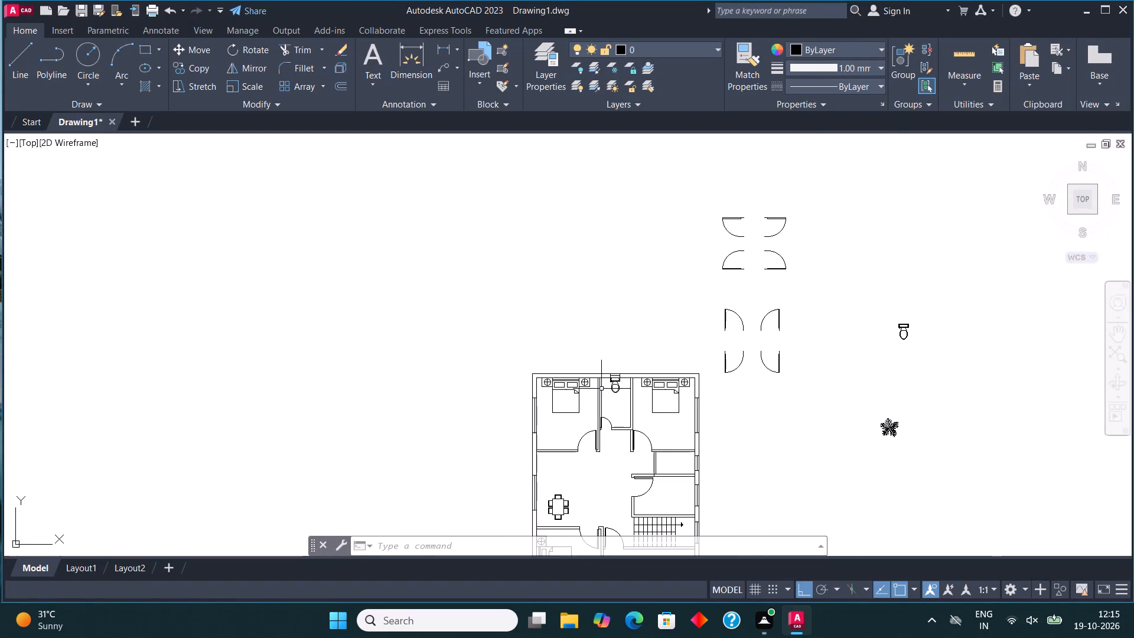
Add a two-line multiline text label "BEDROOM" and "11'*13'" below the bed in the northwest bedroom, indenting the second line.
middle_click_drag(598, 386, 581, 357)
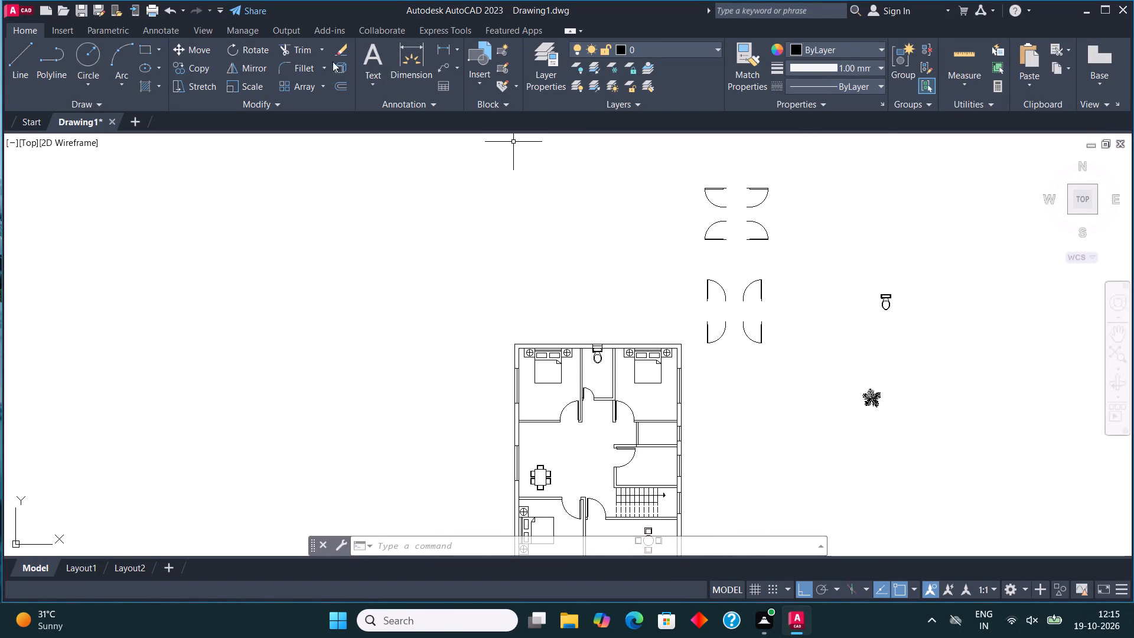
left_click(373, 50)
scroll(550, 398, "up", 4)
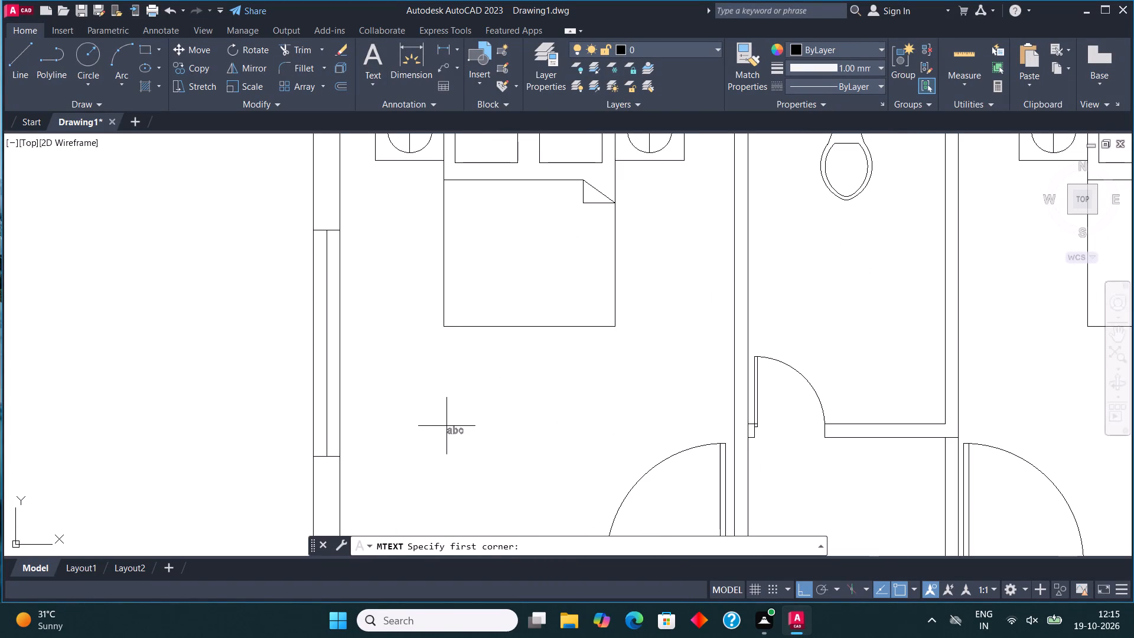
left_click(419, 448)
left_click(581, 404)
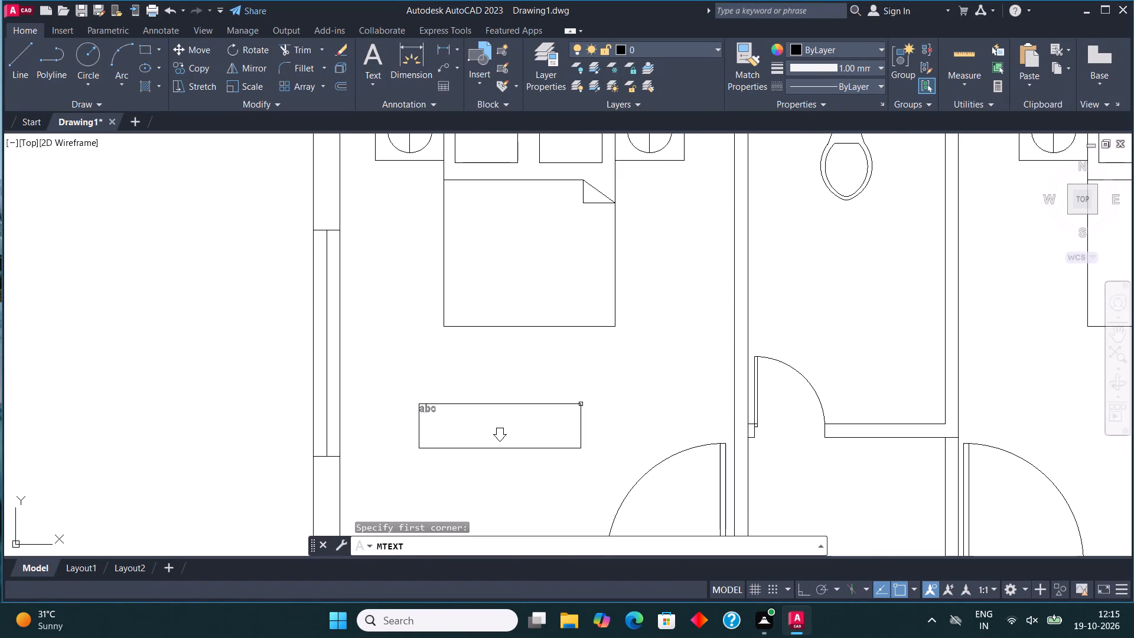
type("bedroom")
key("BackSpace")
key("BackSpace")
key("BackSpace")
key("BackSpace")
key("BackSpace")
key("BackSpace")
key("BackSpace")
key("BackSpace")
key("BackSpace")
key("BackSpace")
key("BackSpace")
key("BackSpace")
key("BackSpace")
key("BackSpace")
key("BackSpace")
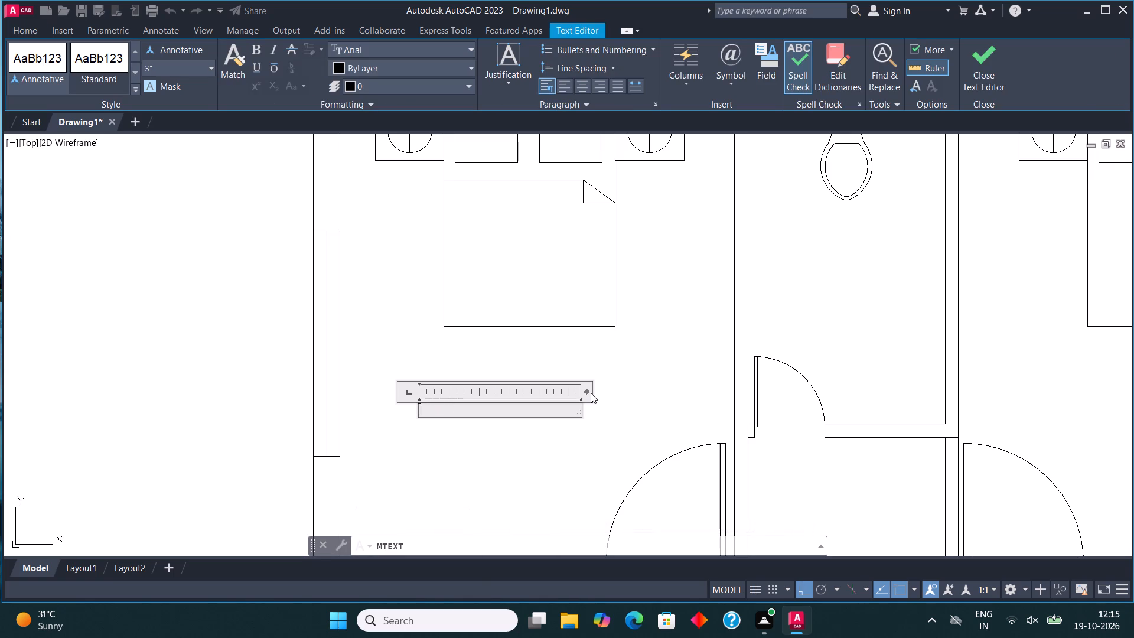
type("BEDROOM")
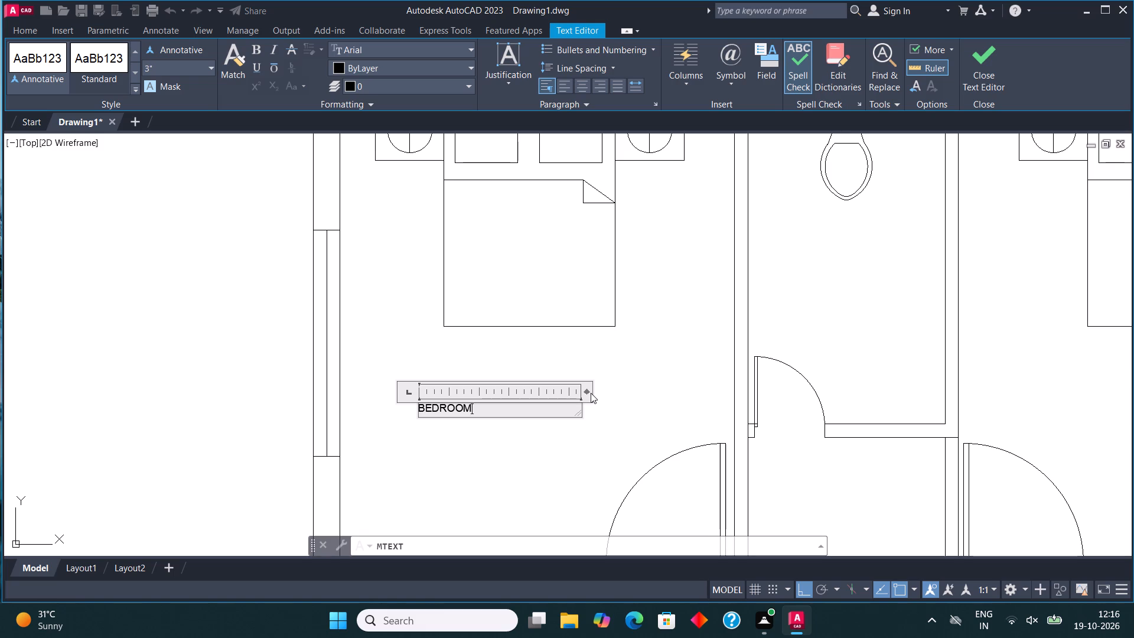
key("Return")
type("11'")
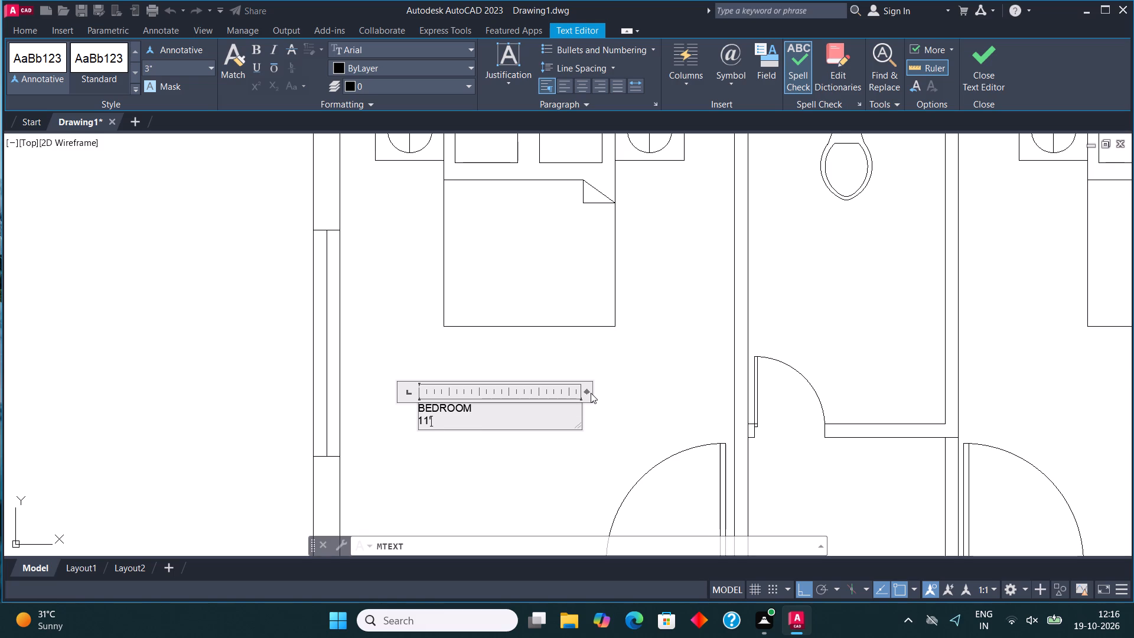
type("*13'")
left_click(419, 416)
key("space")
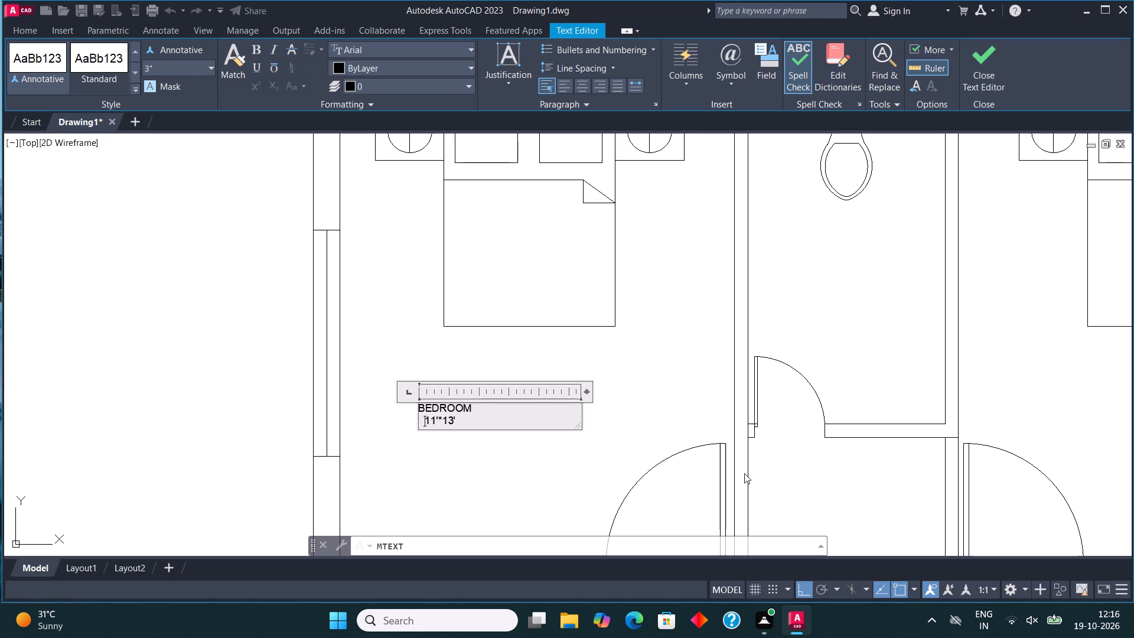
key("space")
left_click(982, 37)
left_click(979, 71)
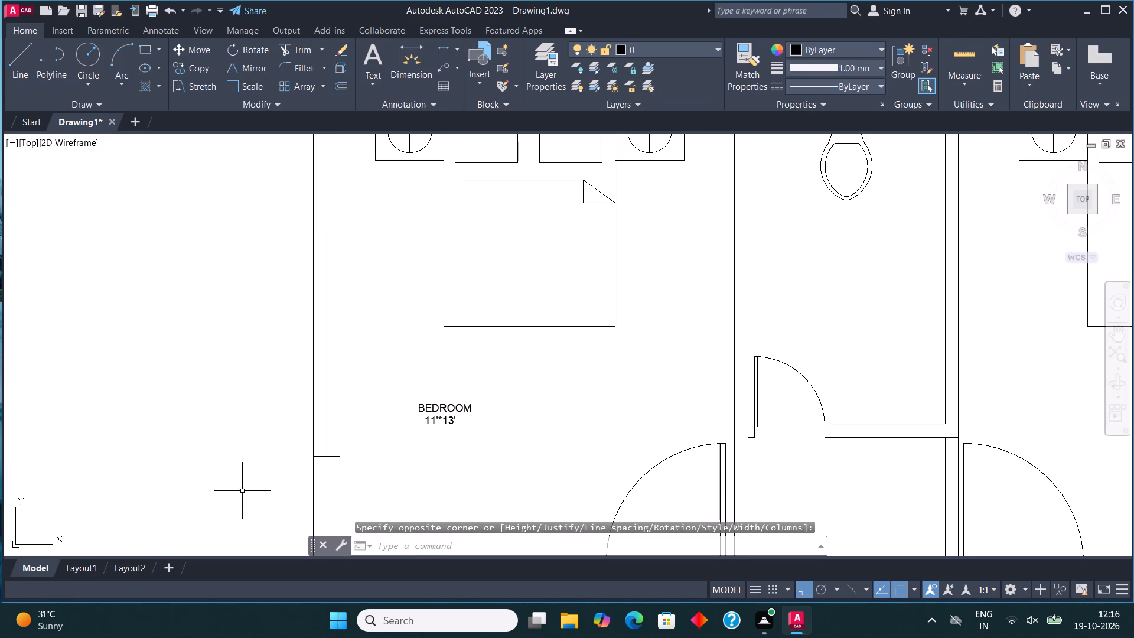
Scale the bedroom label up to about twice its size, a text height of about 6".
left_click(439, 416)
left_click(262, 90)
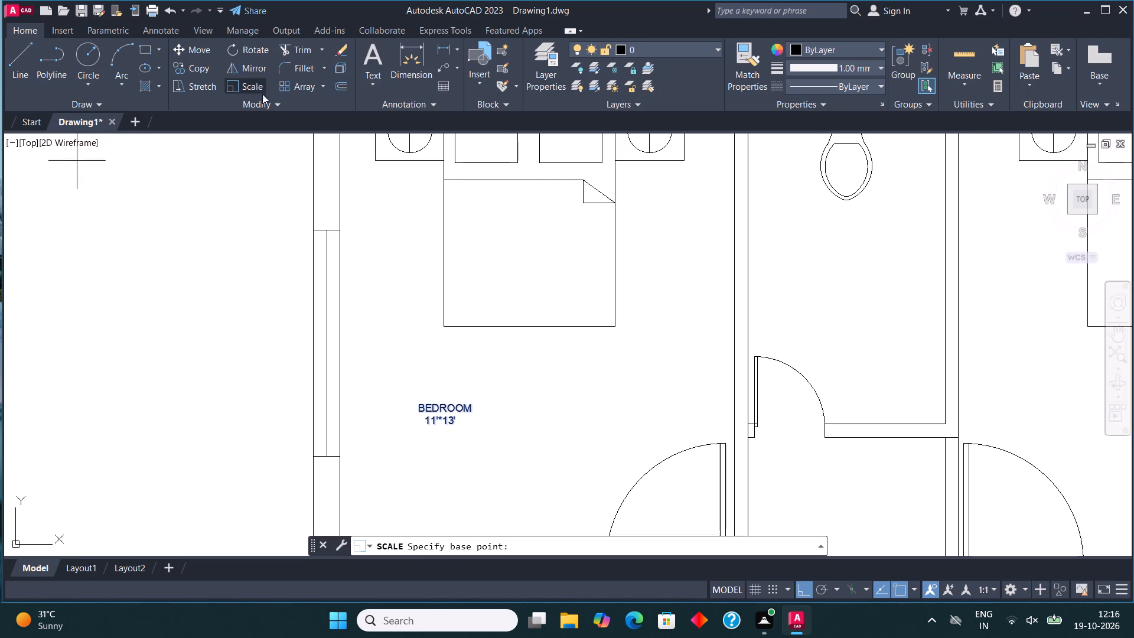
scroll(408, 413, "down", 2)
scroll(422, 412, "up", 2)
left_click(417, 416)
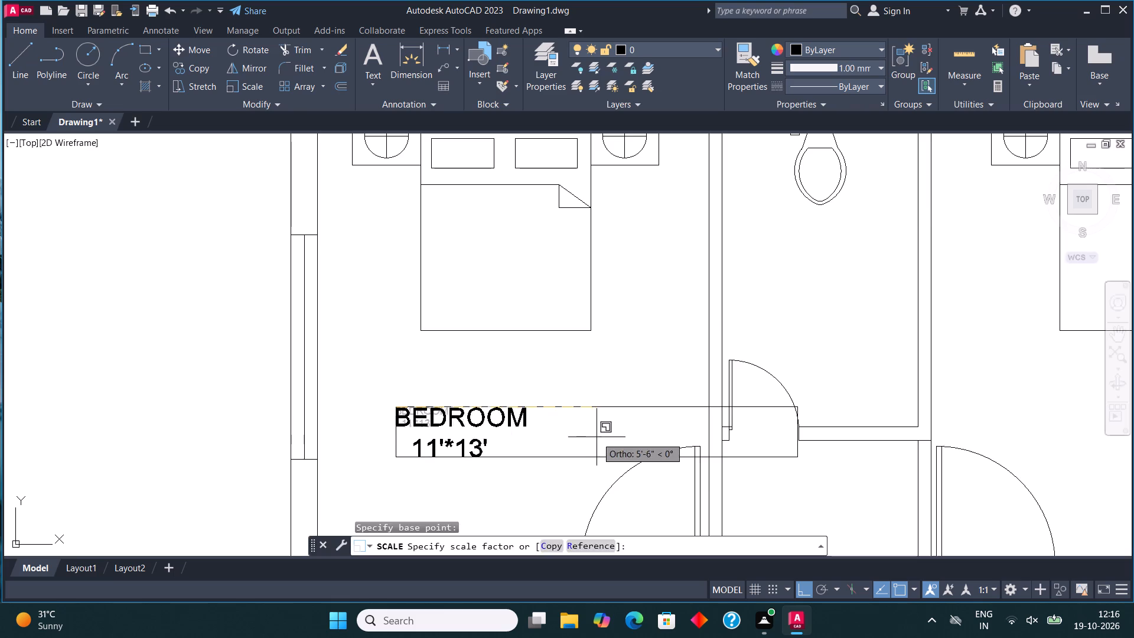
left_click(597, 437)
Move the enlarged label with Ortho off so it sits centred just below the northwest bedroom's bed.
scroll(417, 328, "down", 2)
scroll(497, 382, "up", 2)
left_click(444, 377)
left_click(374, 313)
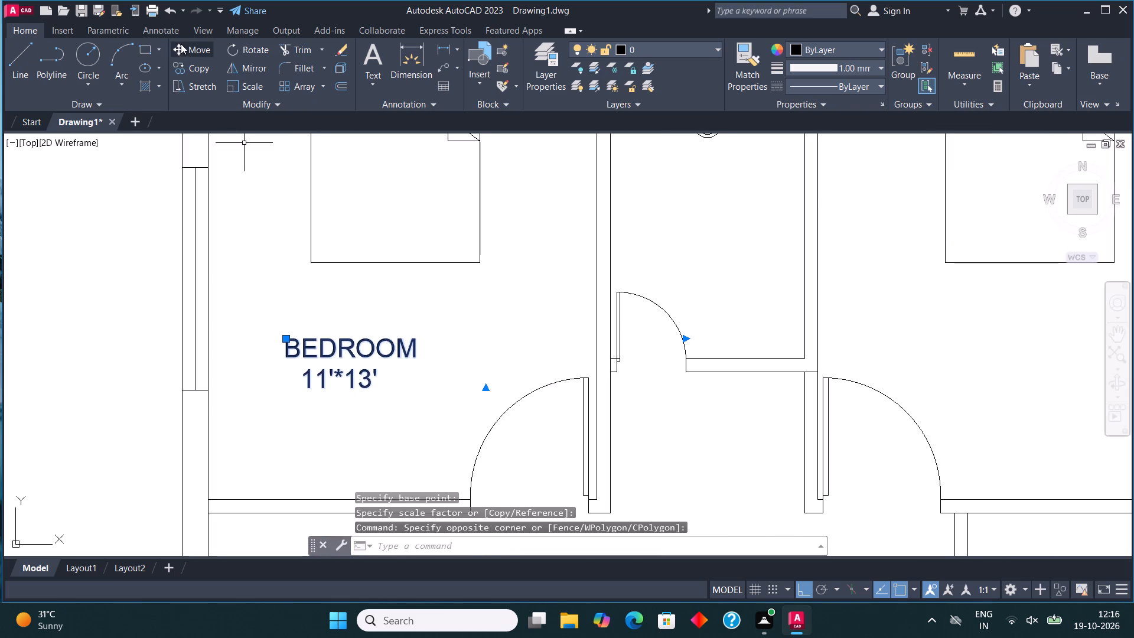
left_click(185, 48)
scroll(367, 383, "down", 1)
left_click(359, 365)
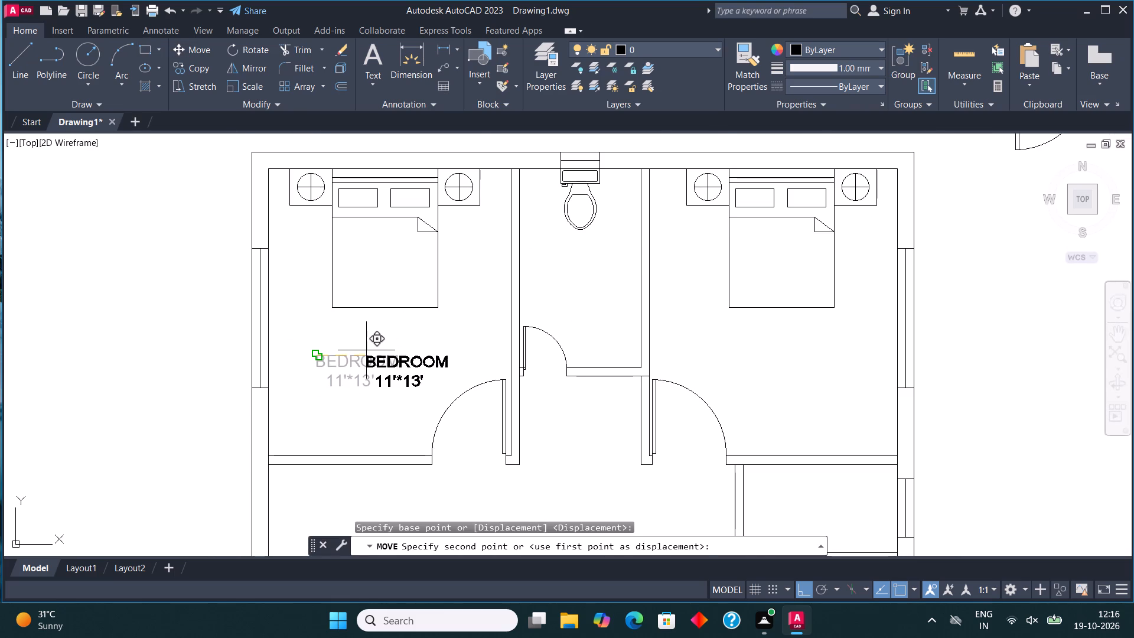
key("F8")
left_click(343, 341)
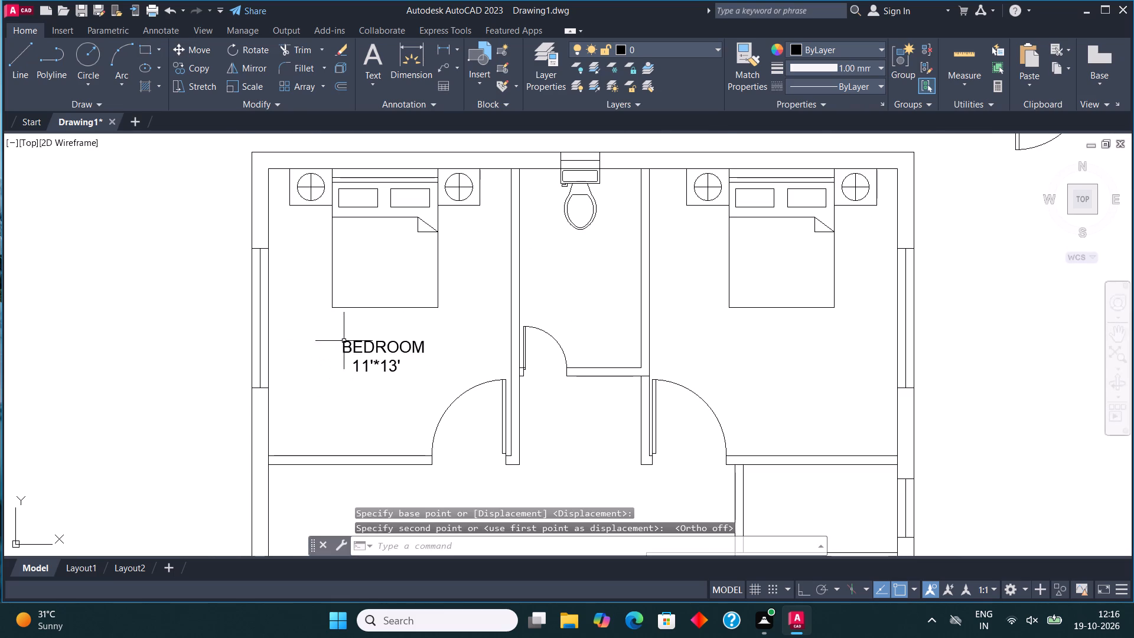
Copy the bedroom label into the toilet, the northeast bedroom, the dining area and the two small east rooms.
left_click_drag(388, 365, 383, 358)
left_click(366, 334)
left_click(328, 355)
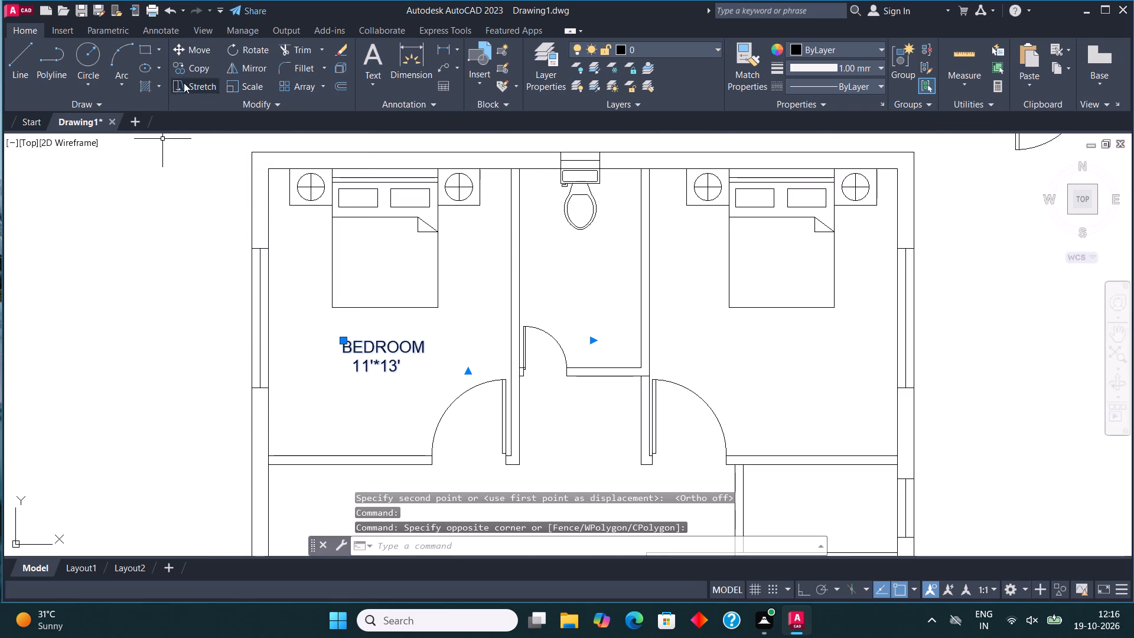
left_click(204, 58)
left_click(202, 65)
left_click(359, 357)
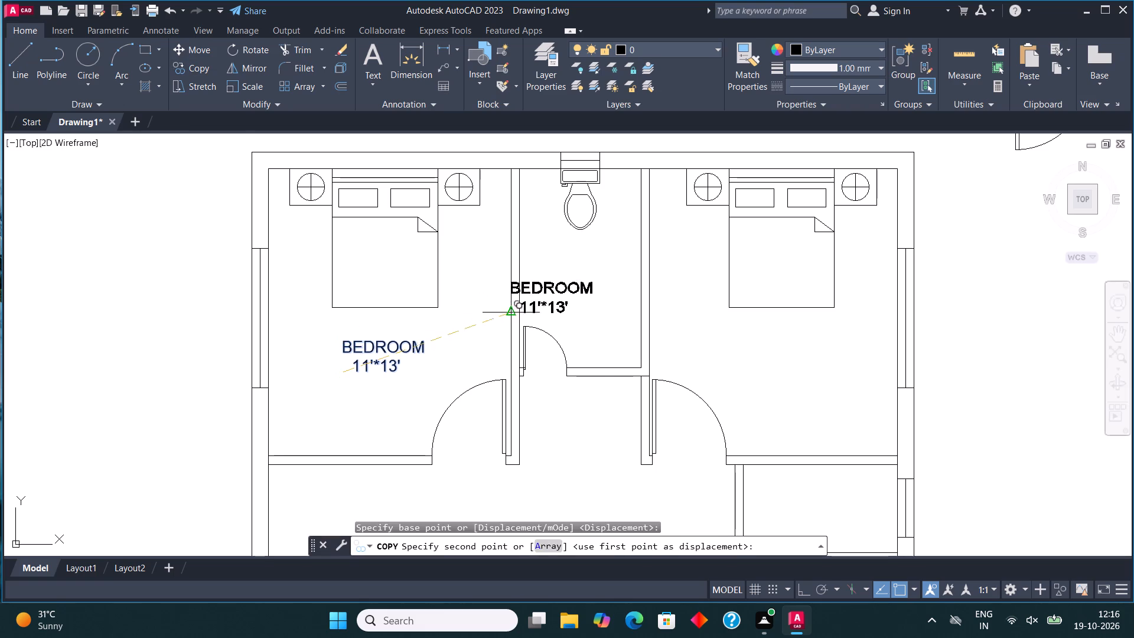
left_click(536, 288)
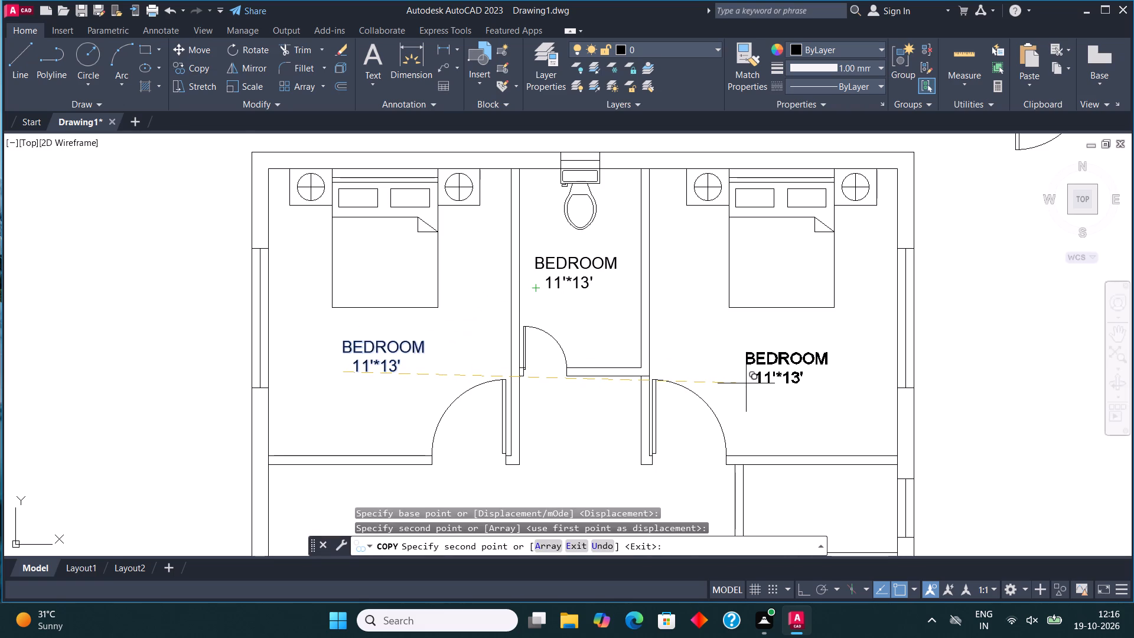
left_click(746, 384)
scroll(602, 303, "down", 3)
scroll(537, 425, "up", 2)
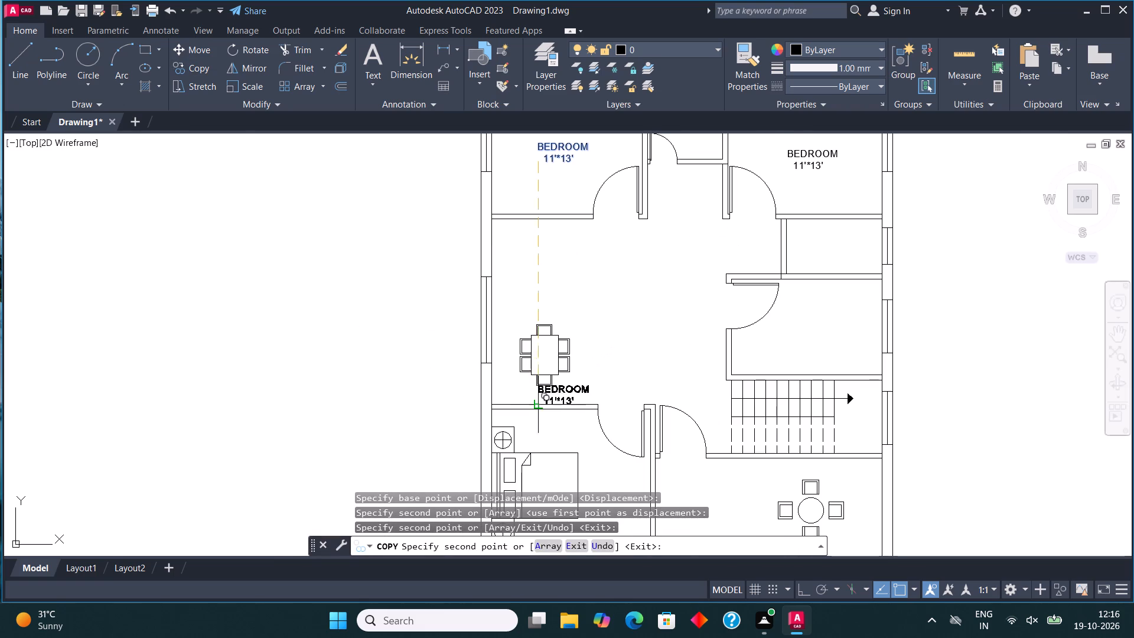
left_click(553, 297)
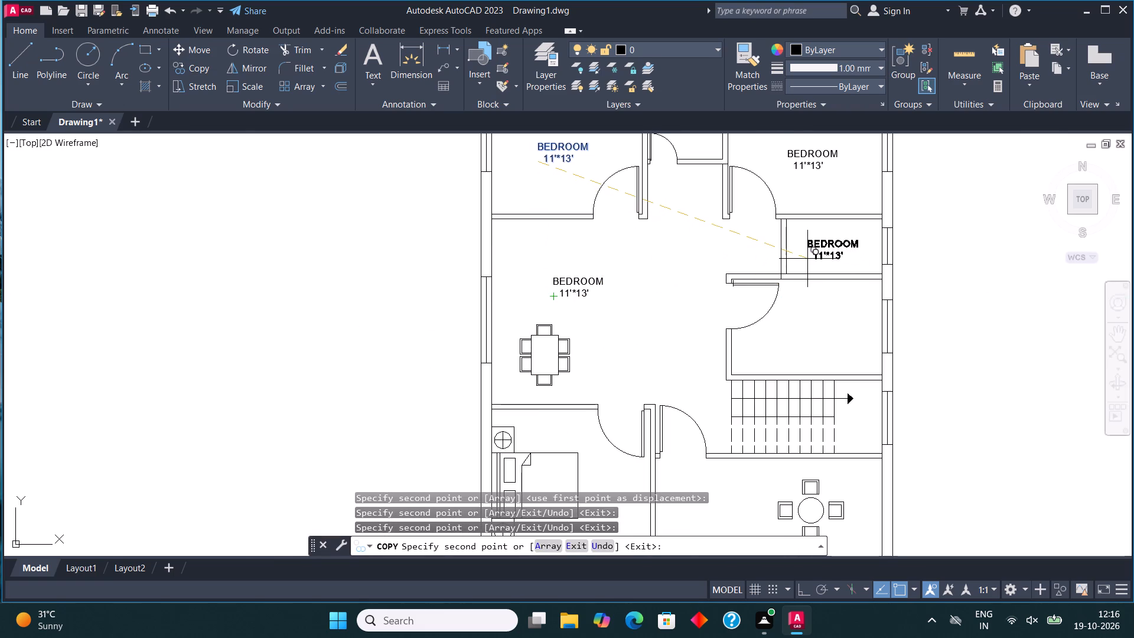
left_click(807, 258)
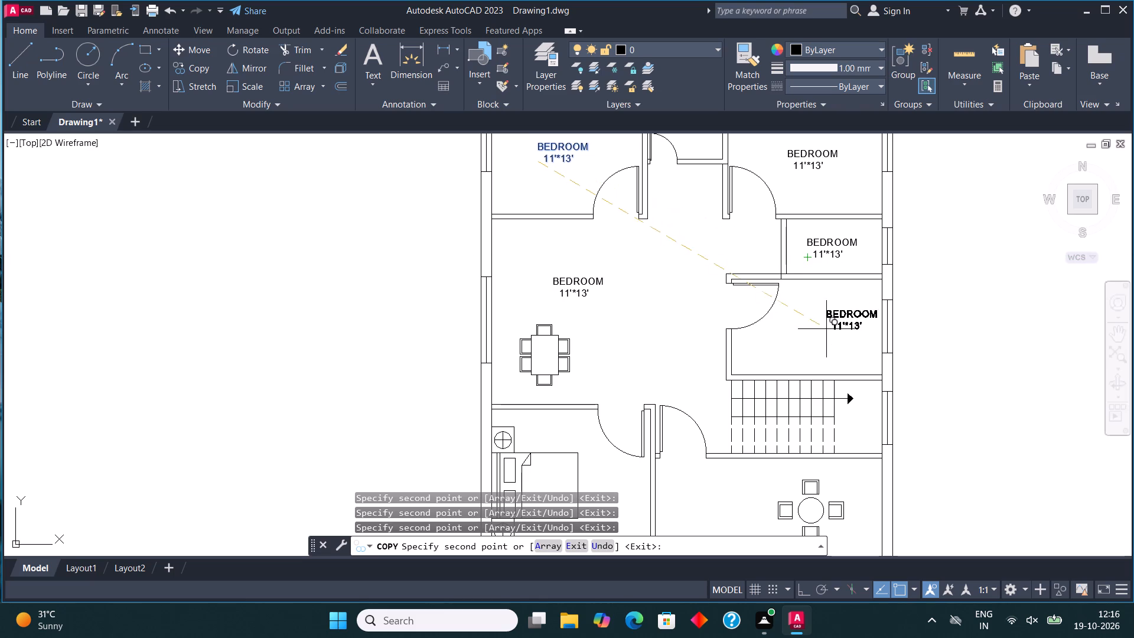
left_click(801, 331)
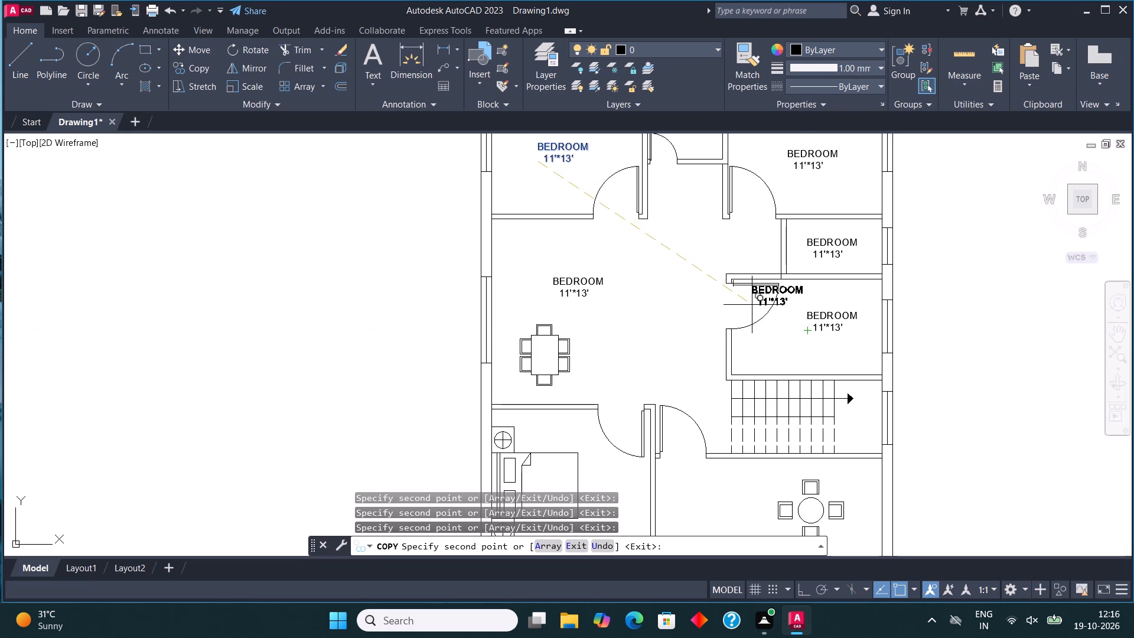
Place further label copies beside the staircase, in the southwest bedroom and in the southeast room with the round table.
scroll(752, 307, "down", 2)
scroll(719, 345, "up", 3)
left_click(718, 351)
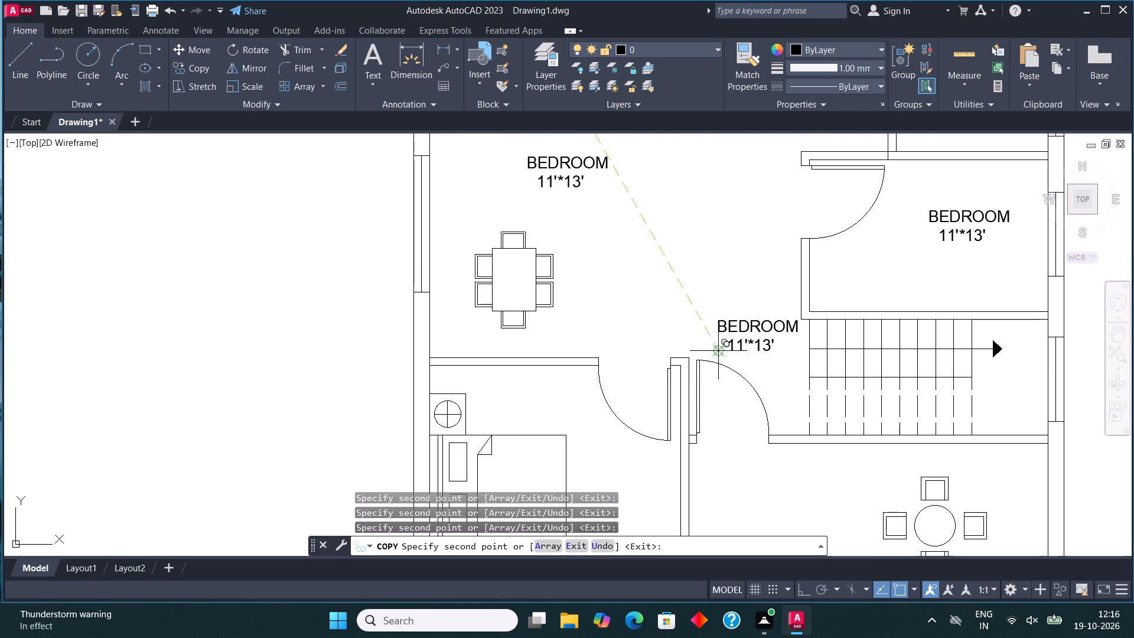
scroll(729, 313, "down", 3)
scroll(650, 369, "up", 3)
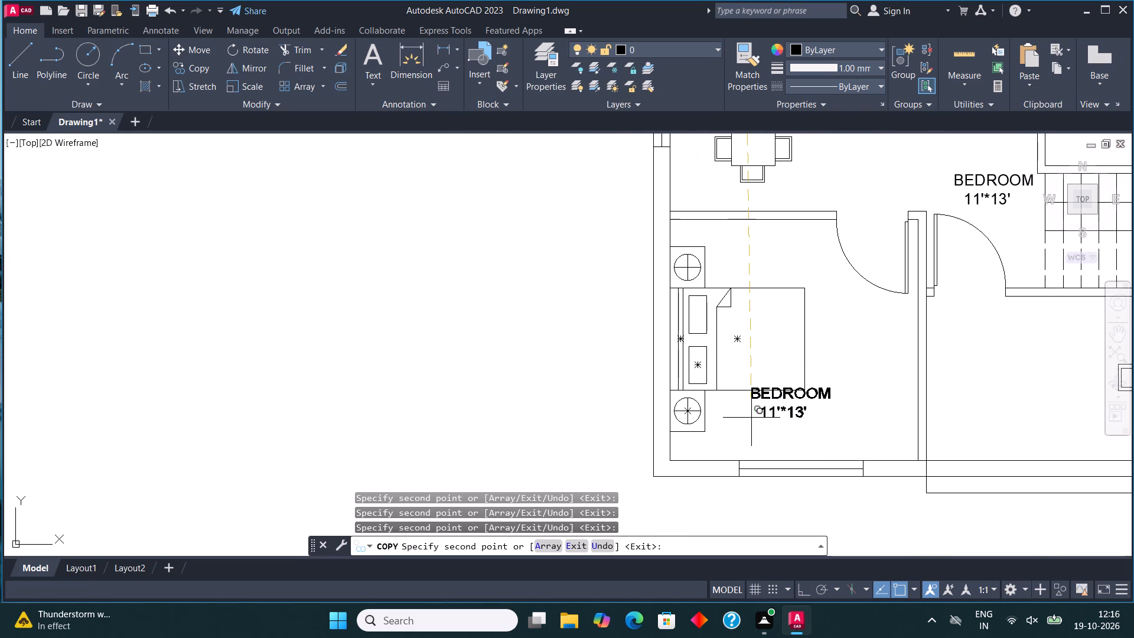
left_click(751, 434)
scroll(627, 358, "down", 3)
scroll(768, 377, "up", 3)
left_click(608, 357)
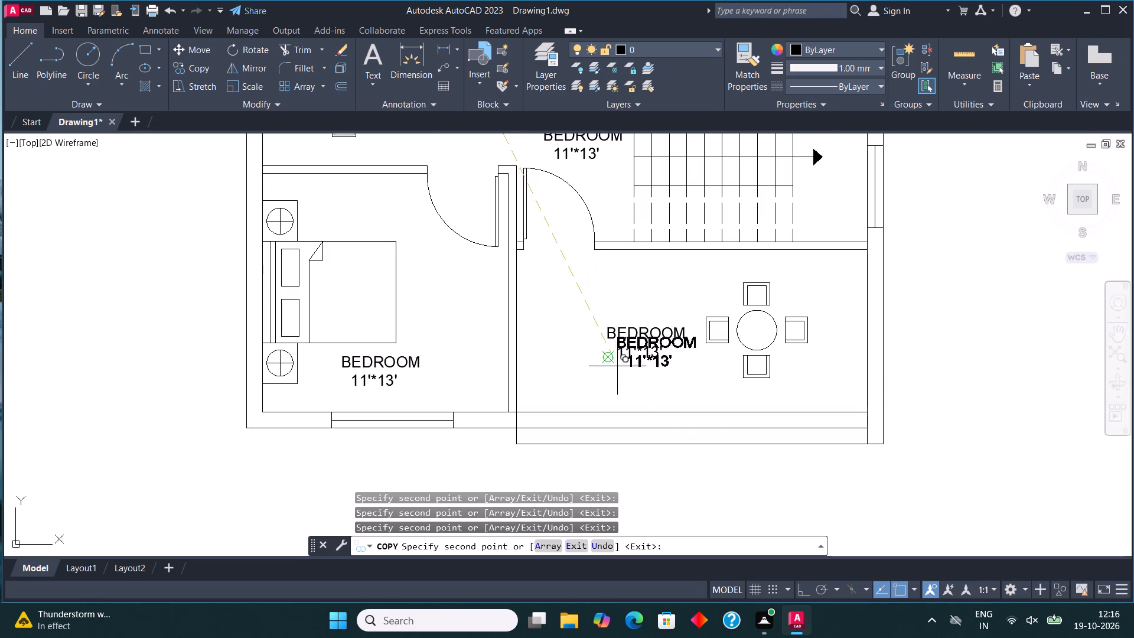
scroll(642, 457, "down", 2)
scroll(625, 331, "up", 3)
key("Escape")
Replace the text of the label beside the staircase with "UP".
left_click(600, 328)
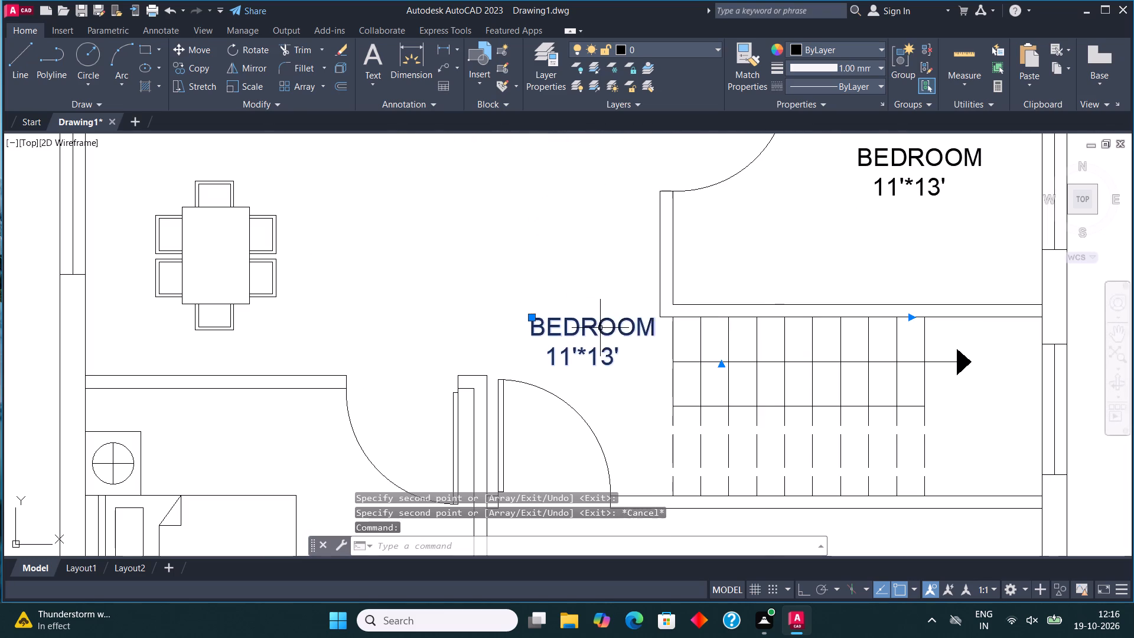
right_click(600, 328)
left_click(653, 232)
left_click(633, 358)
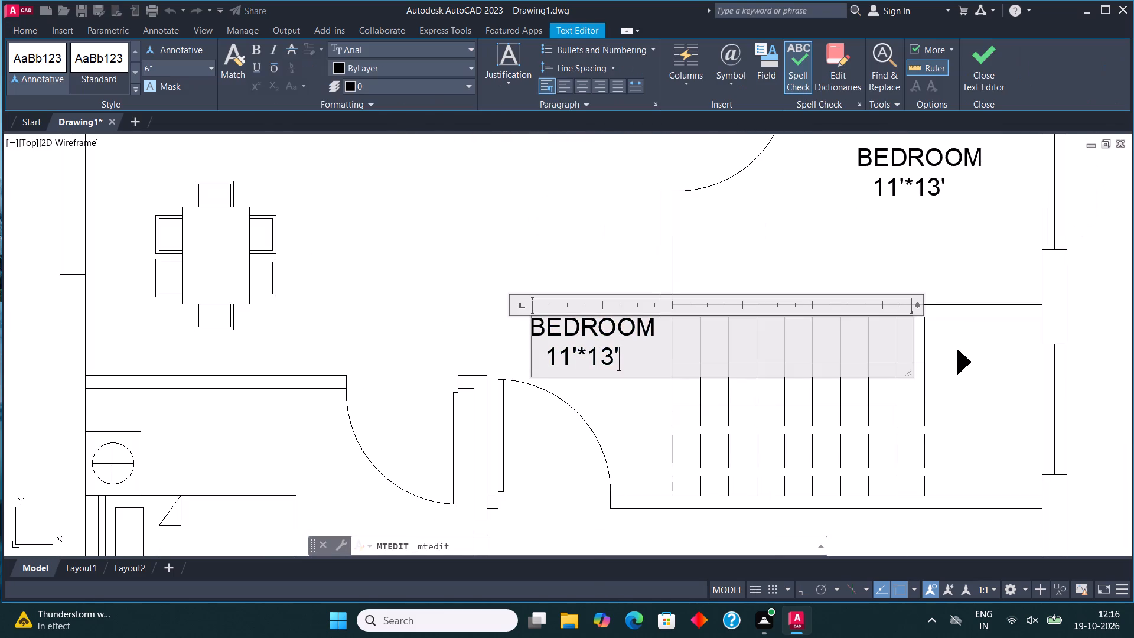
key("BackSpace")
key("BackSpace")
key("BackSpace")
key("BackSpace")
key("BackSpace")
key("BackSpace")
key("BackSpace")
key("BackSpace")
key("BackSpace")
key("BackSpace")
key("BackSpace")
key("BackSpace")
key("BackSpace")
key("BackSpace")
key("BackSpace")
key("BackSpace")
key("BackSpace")
key("BackSpace")
key("BackSpace")
key("BackSpace")
type("UP")
left_click(1001, 64)
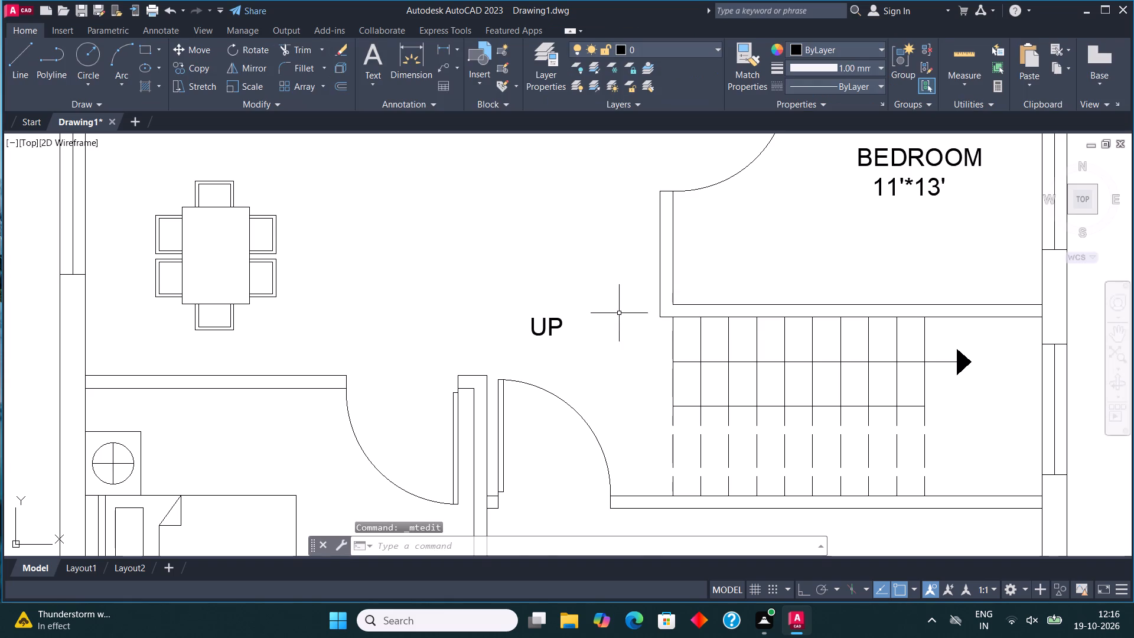
Move the "UP" label to the west end of the staircase, in line with the direction arrow.
left_click(570, 344)
left_click(513, 279)
left_click(198, 44)
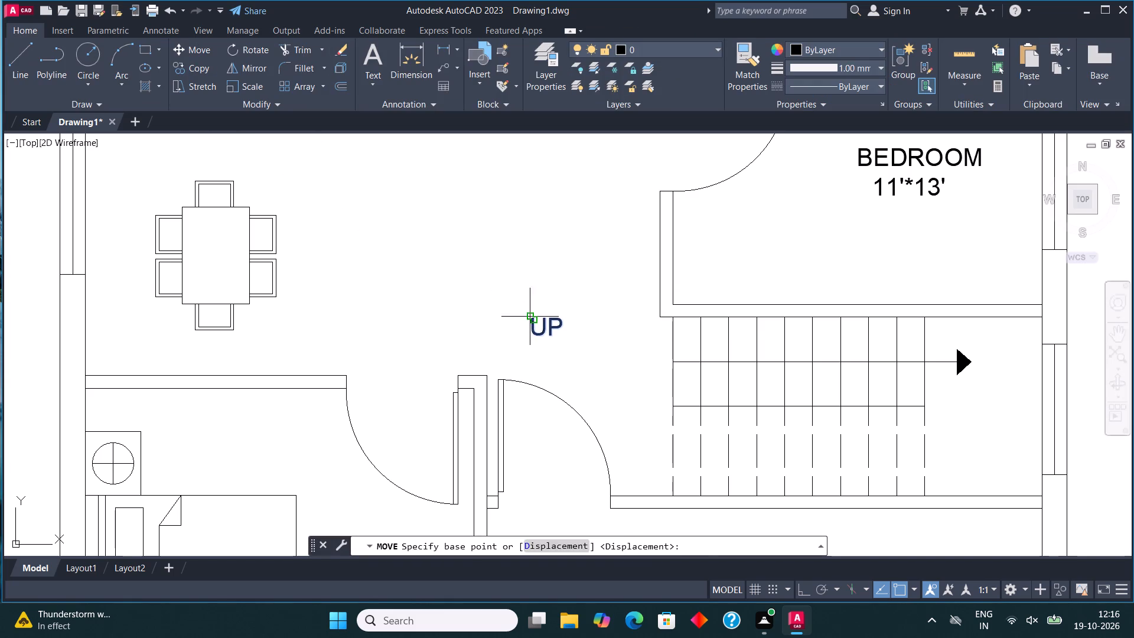
left_click(552, 324)
left_click(645, 353)
Replace the text of the label in the southeast room with the round table with "SITOUT" over 16'11"*7'8".
scroll(647, 364, "down", 1)
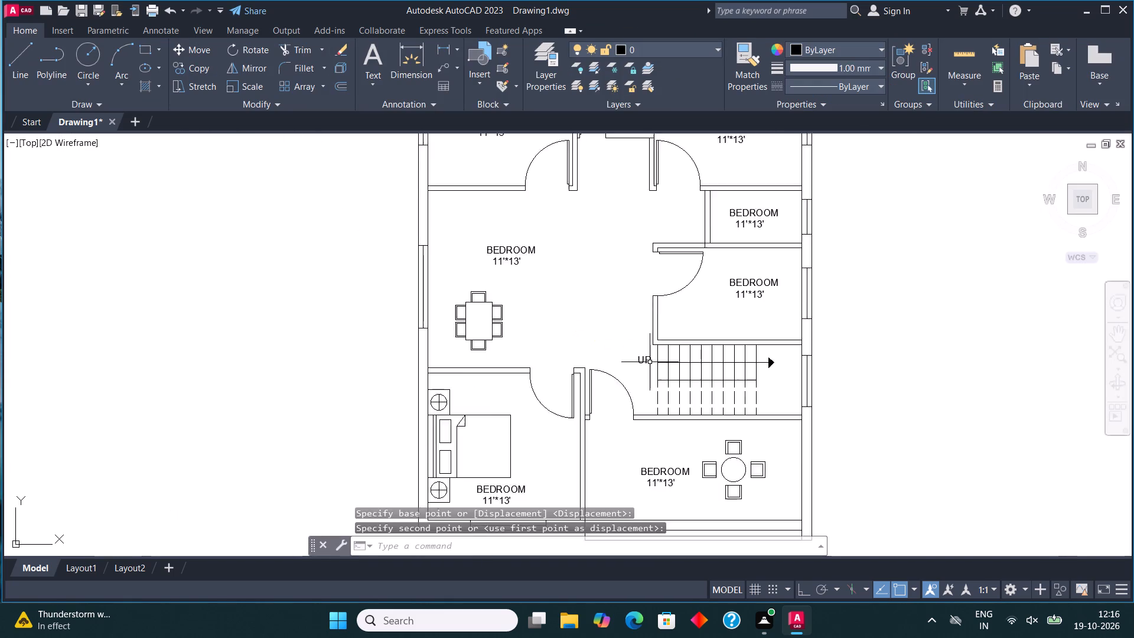
scroll(650, 362, "down", 2)
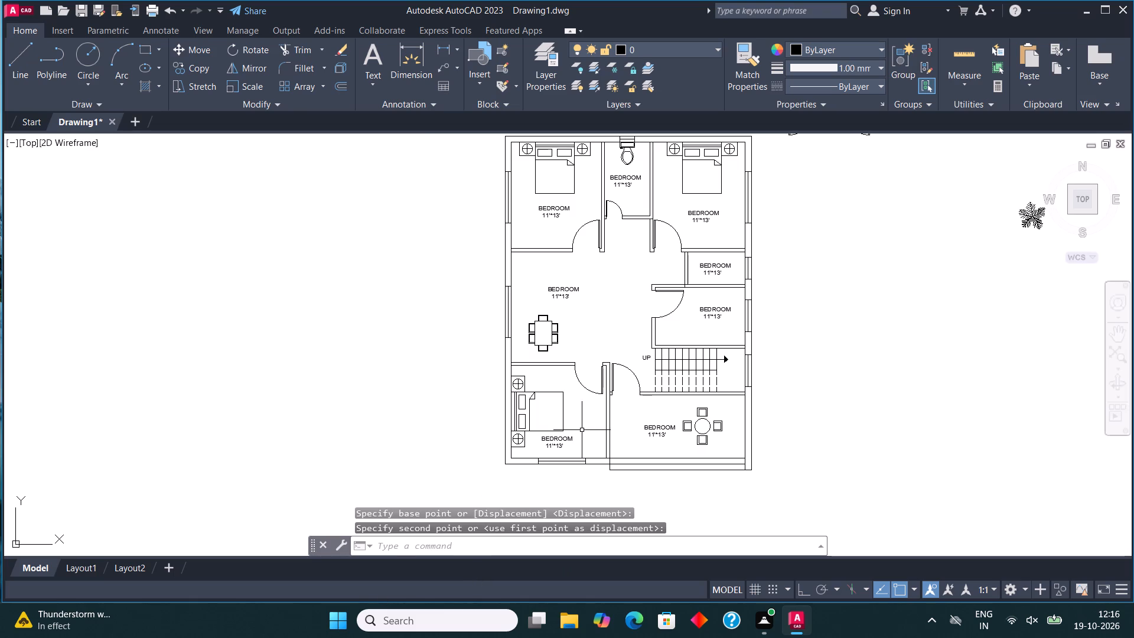
scroll(566, 454, "up", 2)
middle_click_drag(565, 442, 577, 389)
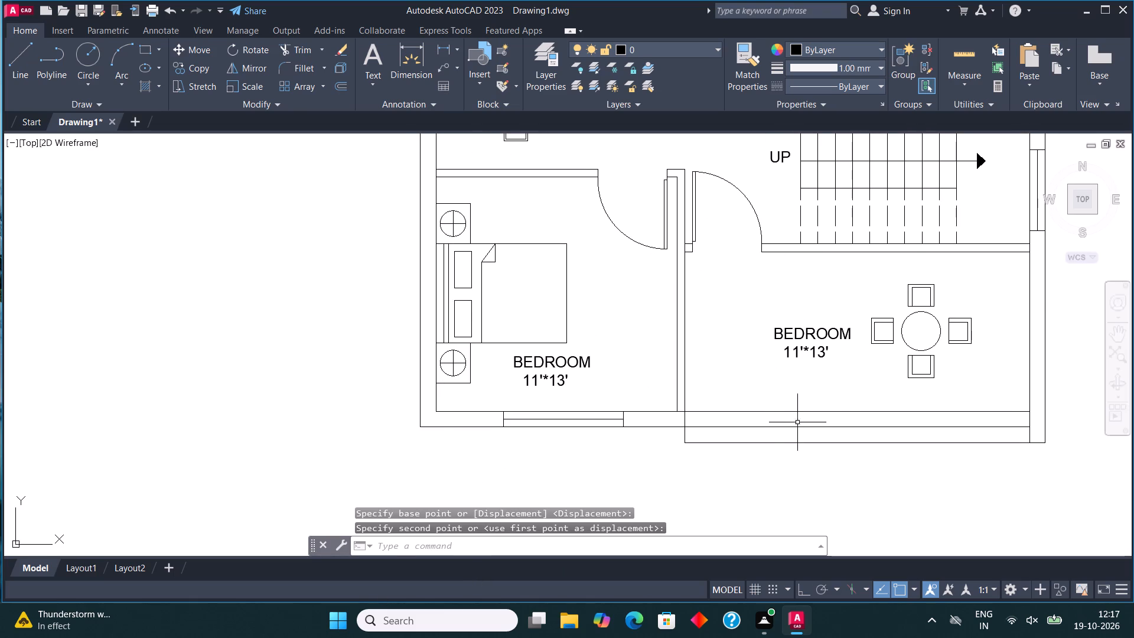
scroll(841, 344, "up", 1)
left_click(786, 330)
right_click(787, 330)
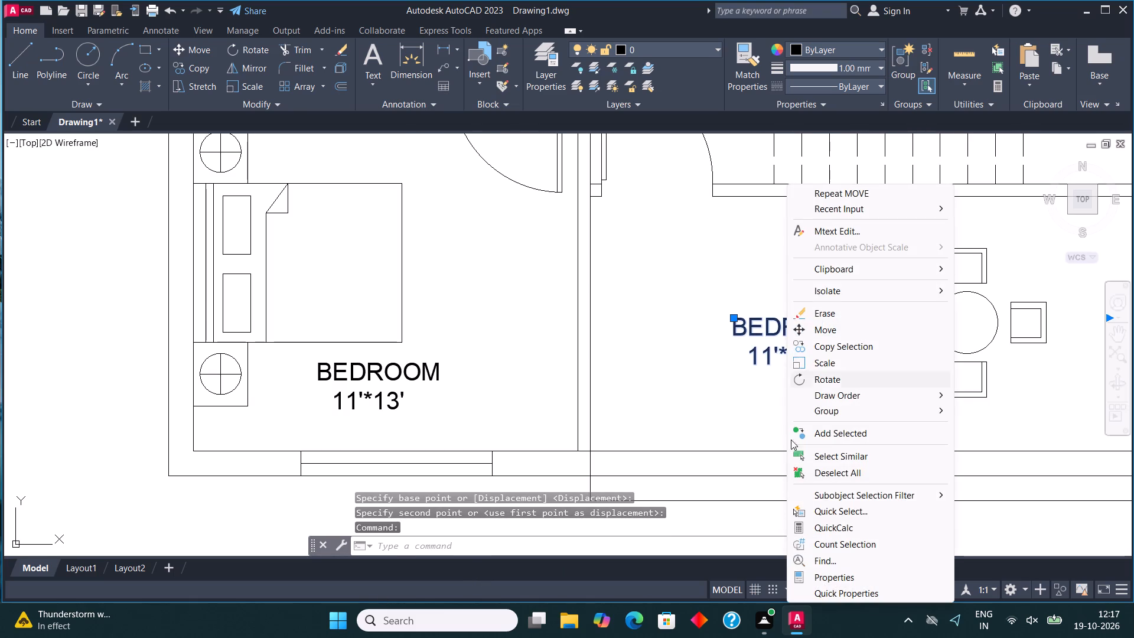
left_click(850, 226)
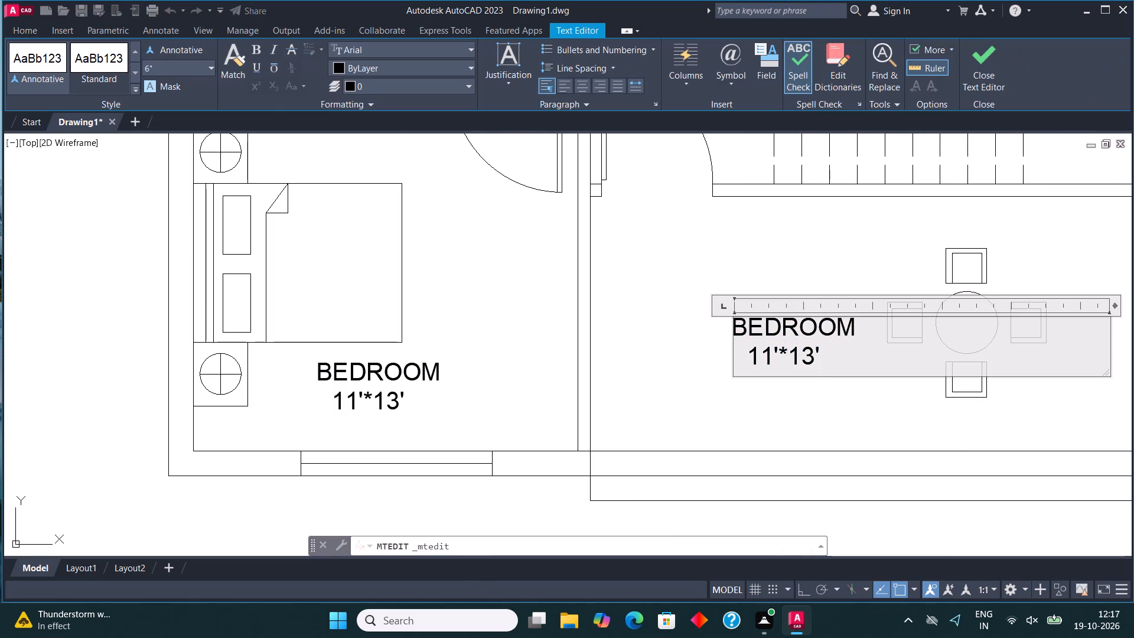
left_click(839, 360)
key("BackSpace")
key("BackSpace")
key("BackSpace")
key("BackSpace")
key("BackSpace")
key("BackSpace")
key("BackSpace")
key("BackSpace")
key("BackSpace")
key("BackSpace")
key("BackSpace")
key("BackSpace")
key("BackSpace")
key("BackSpace")
key("BackSpace")
key("BackSpace")
key("BackSpace")
key("BackSpace")
key("BackSpace")
key("BackSpace")
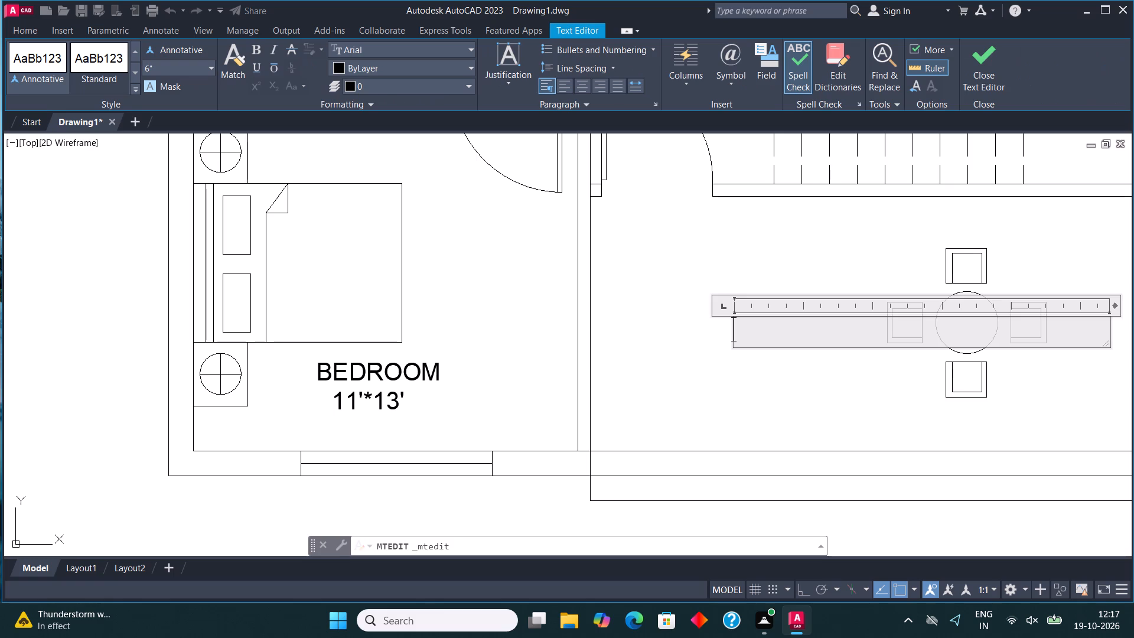
type("SITOUT")
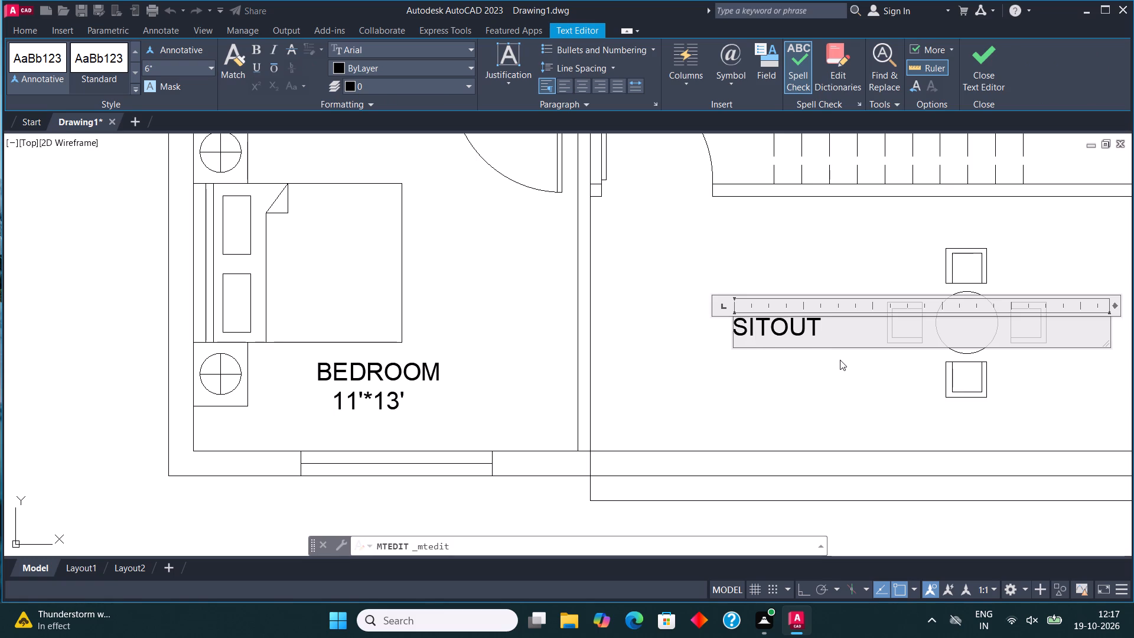
key("Return")
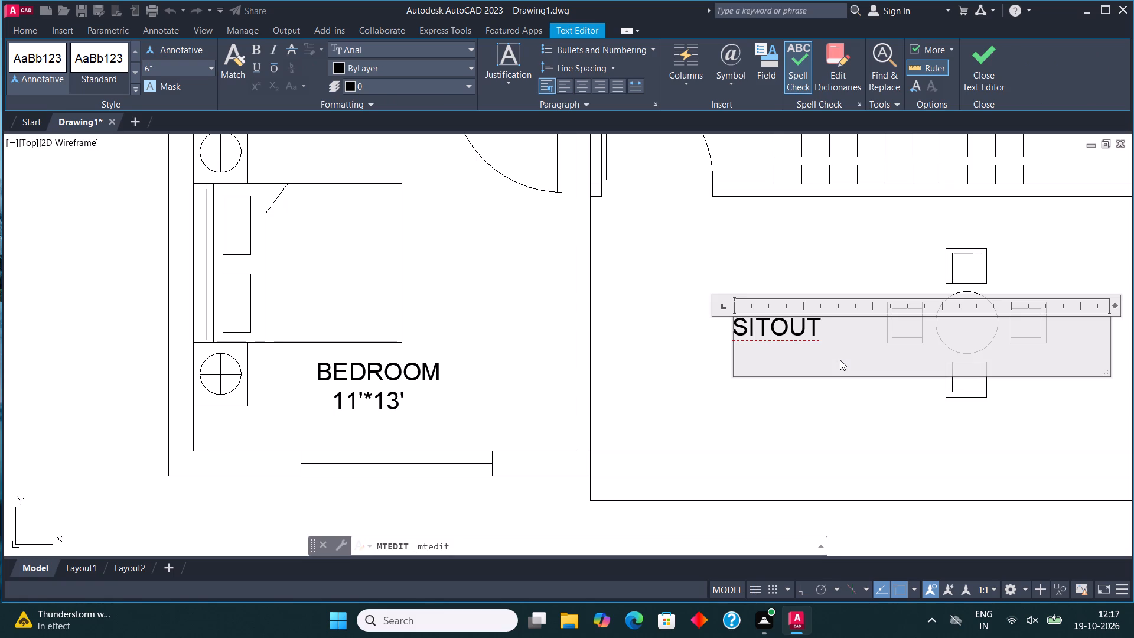
type("16'11\"")
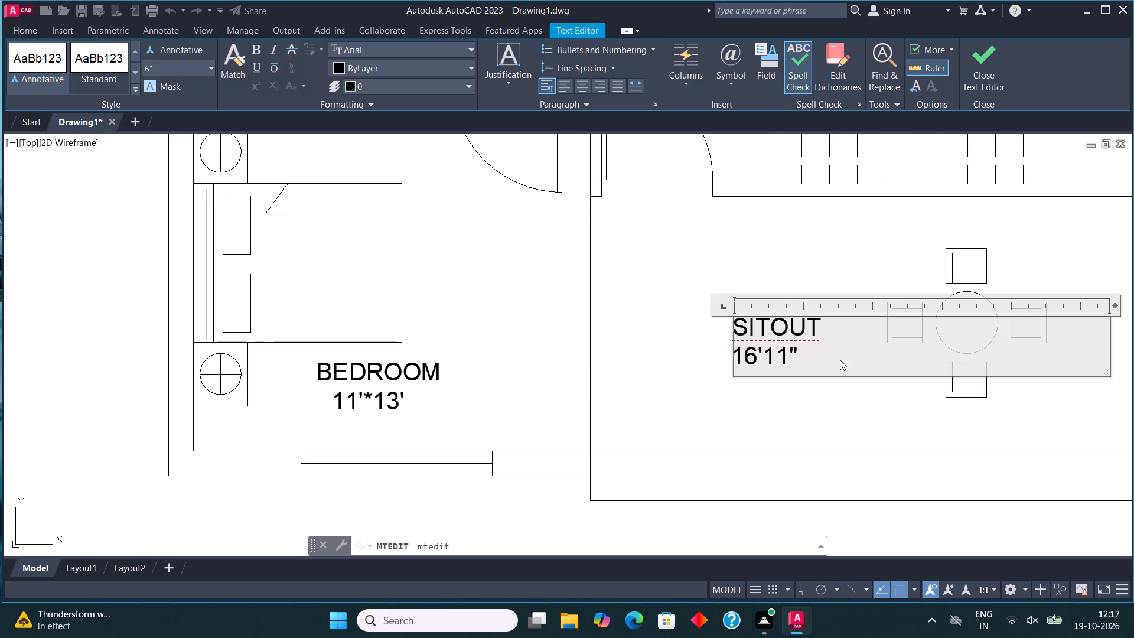
type("*7")
key("apostrophe")
type("8\"")
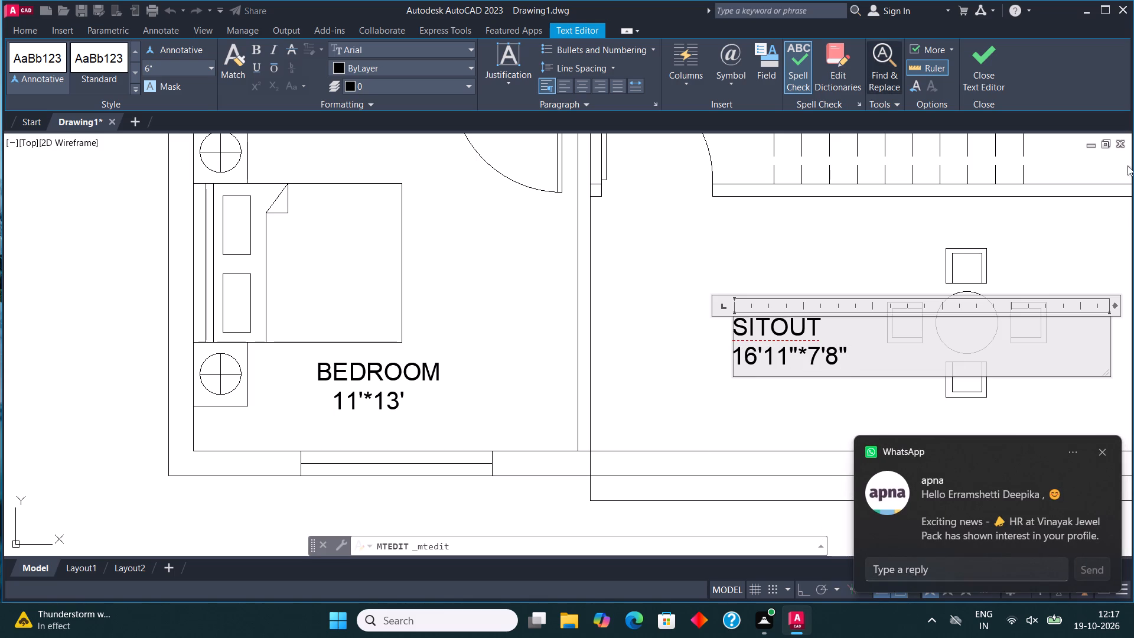
left_click(995, 58)
Measure the southwest bedroom's length and width from its inner southwest corner using the Dimension tool's preview.
scroll(687, 395, "down", 3)
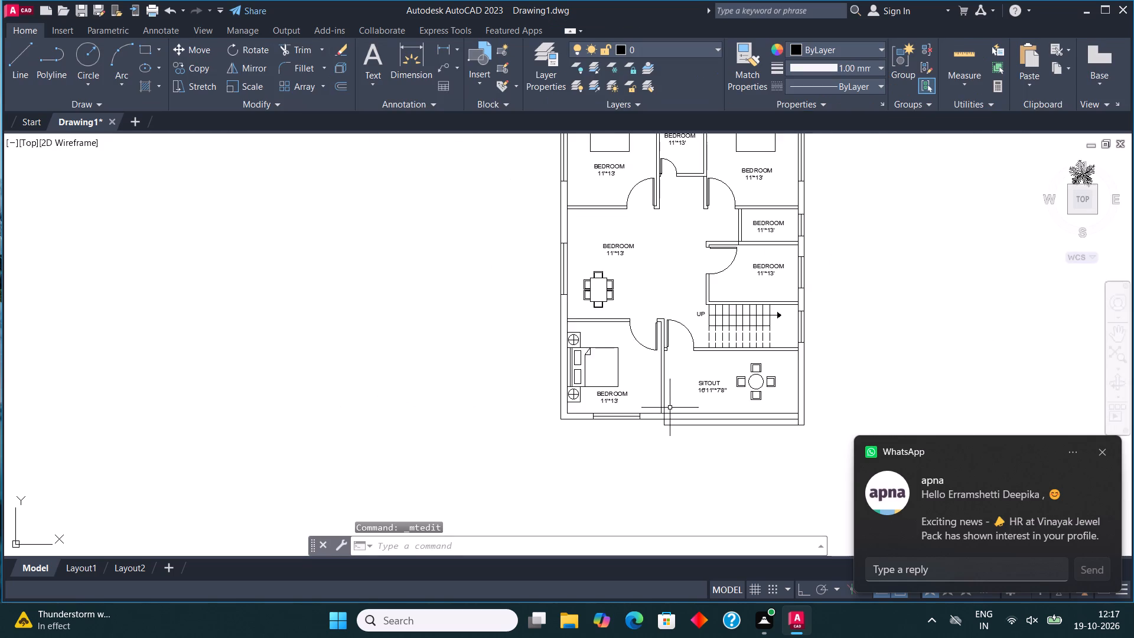
scroll(598, 396, "up", 3)
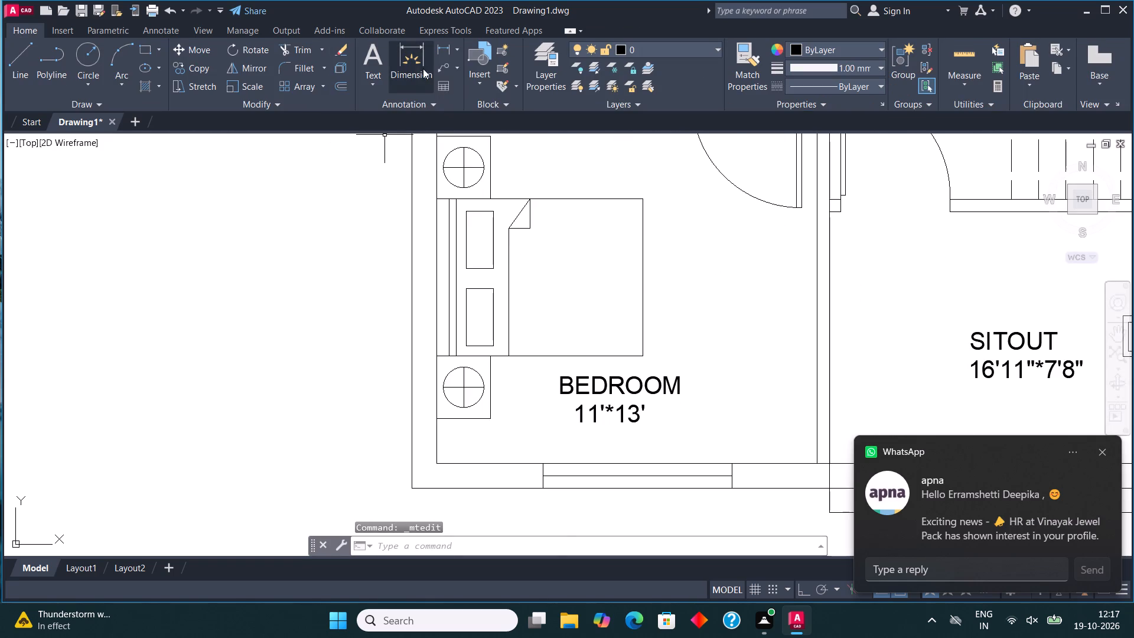
left_click(414, 46)
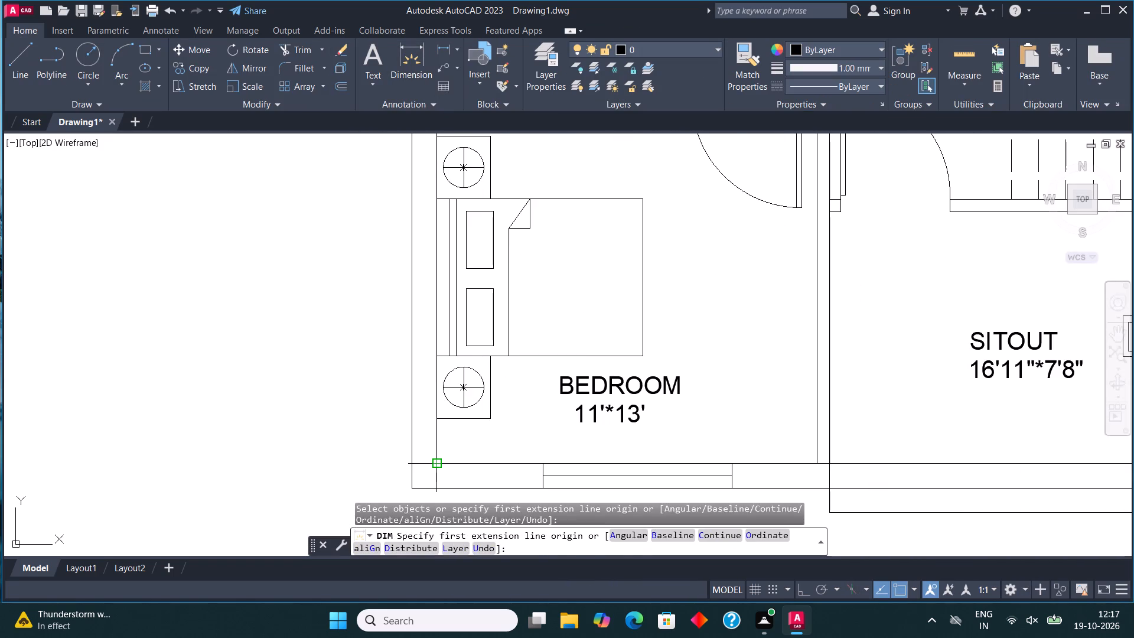
left_click(434, 462)
scroll(439, 444, "down", 1)
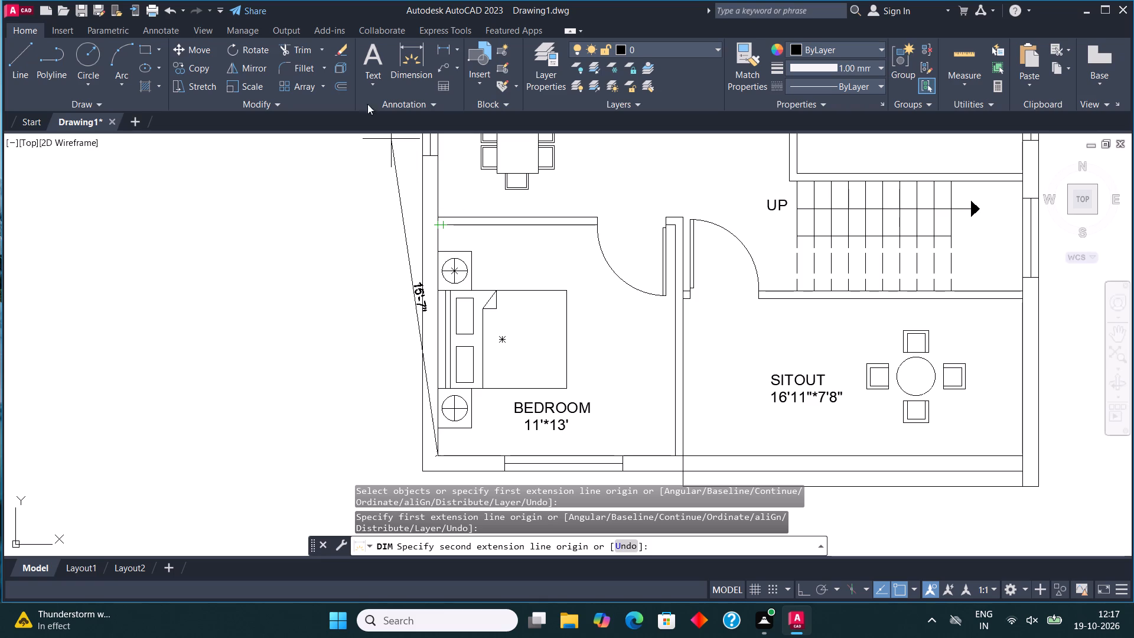
left_click(419, 57)
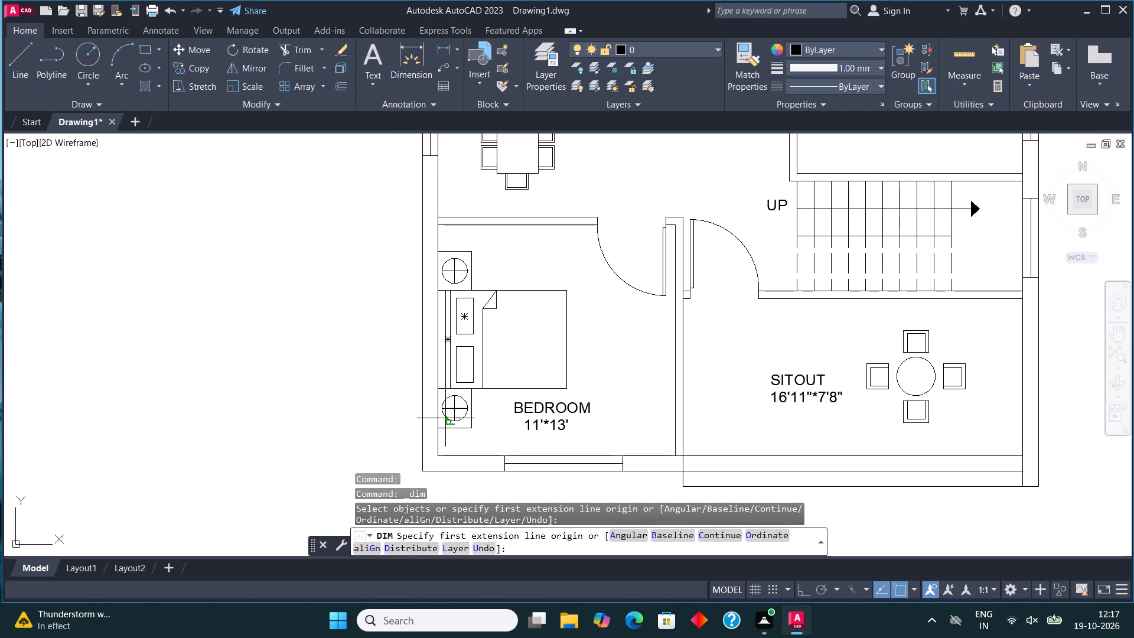
left_click(436, 455)
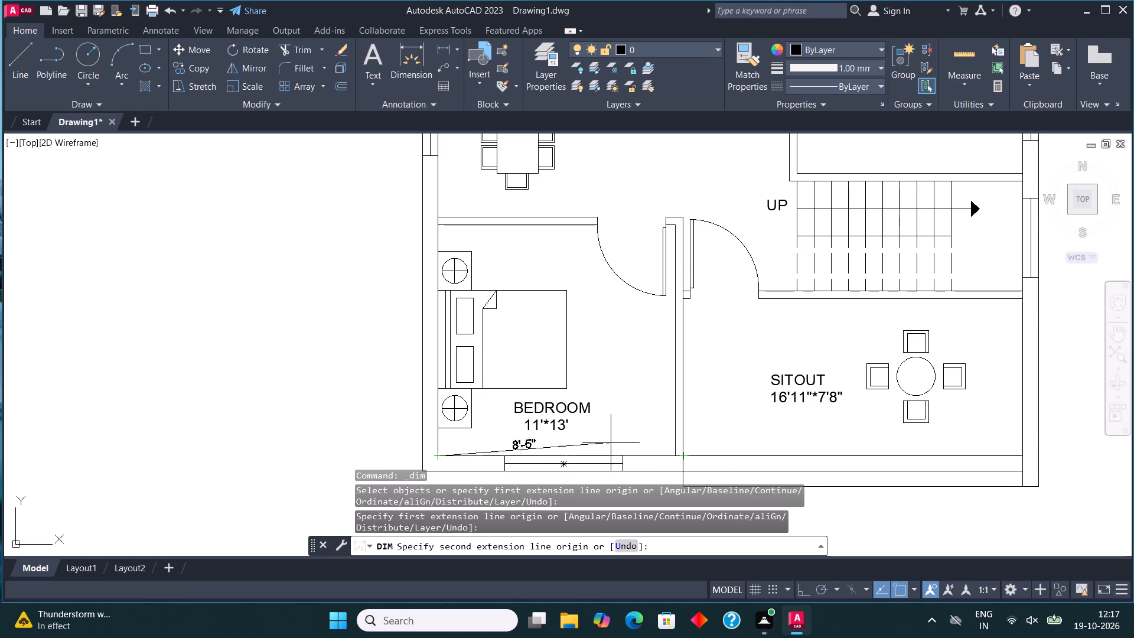
key("Escape")
Change the size line in the southwest bedroom's label to 11'7"*11'3".
scroll(539, 412, "up", 1)
left_click(539, 412)
right_click(536, 410)
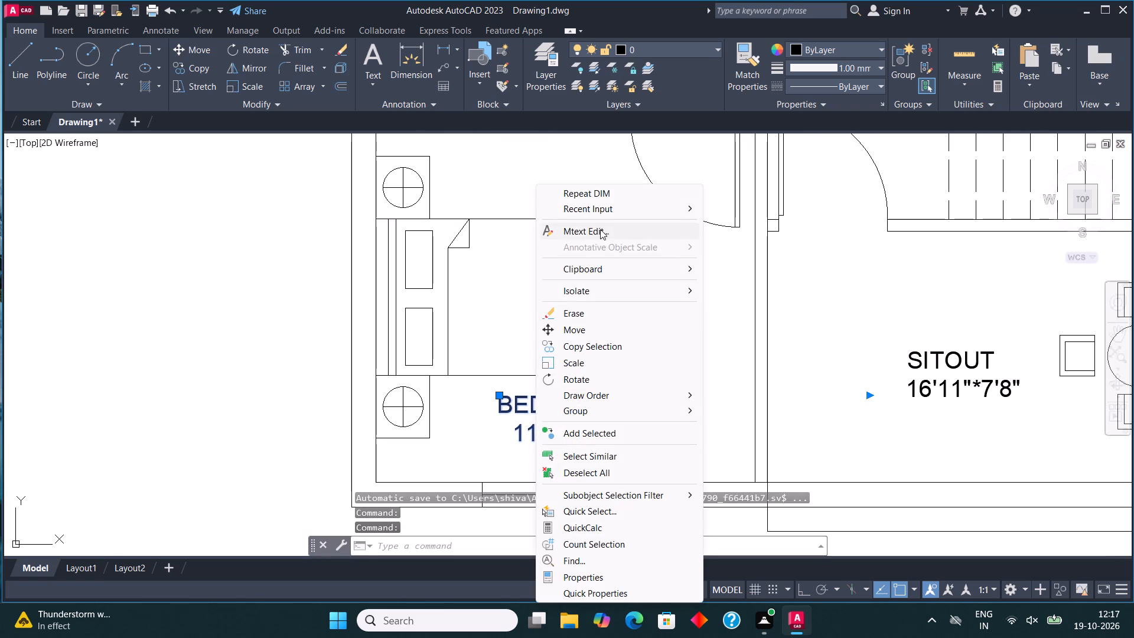
left_click(601, 229)
left_click(542, 430)
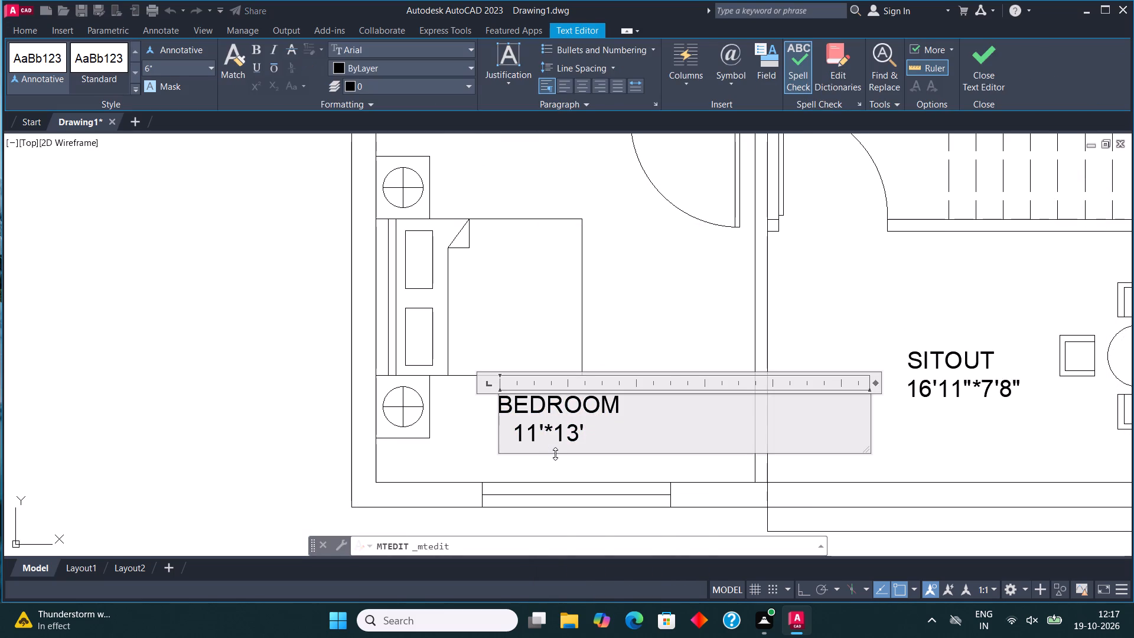
type("7\"")
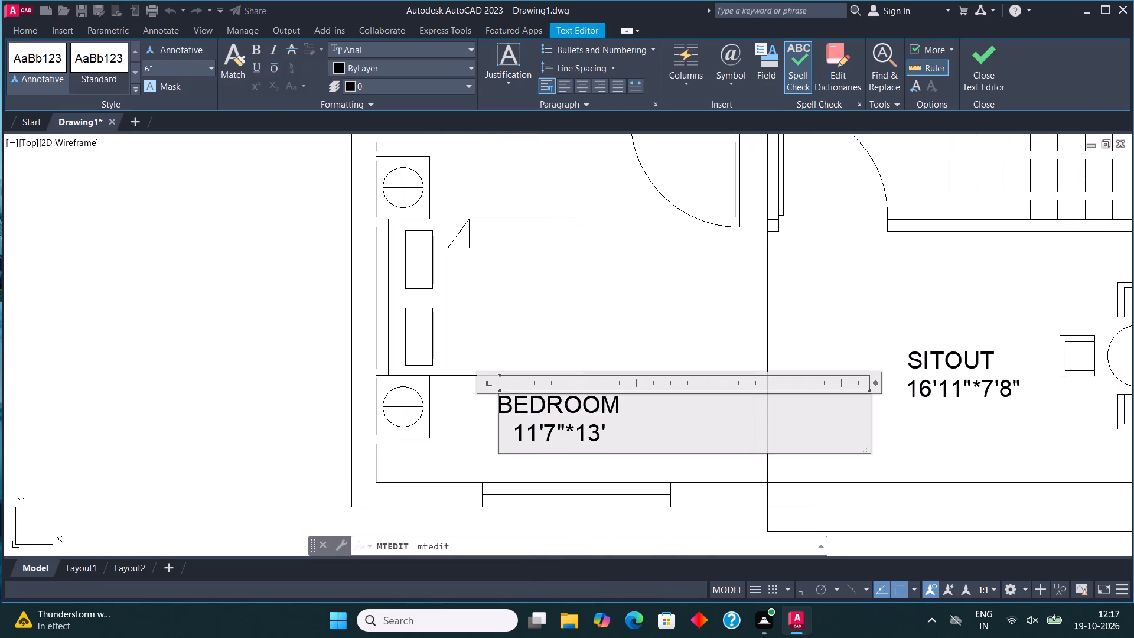
left_click(607, 434)
key("BackSpace")
key("BackSpace")
type("1'3\"")
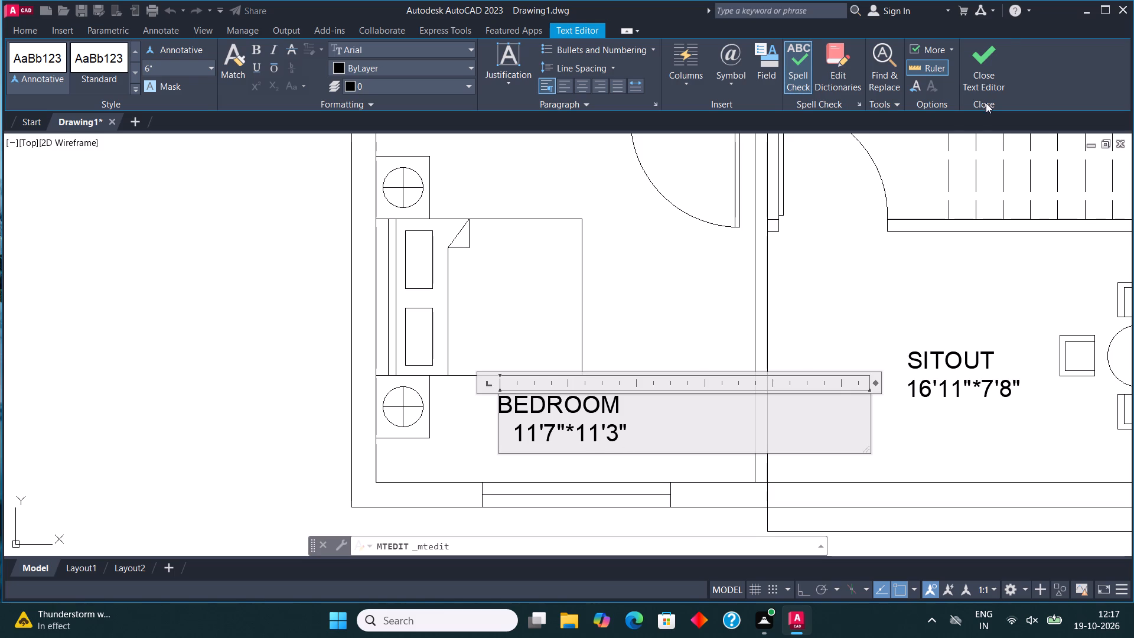
left_click(994, 45)
Replace the text of the label above the dining table with "HALL" over 16'11"*13'6".
scroll(565, 382, "down", 3)
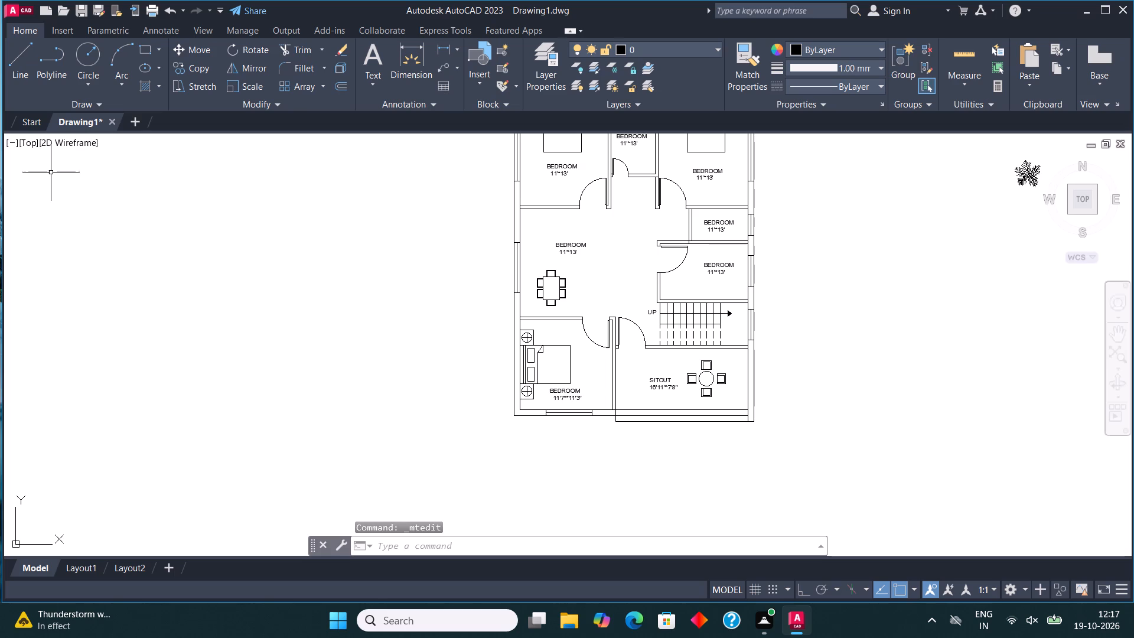
middle_click_drag(36, 109, 44, 227)
middle_click_drag(569, 227, 502, 317)
scroll(511, 360, "up", 3)
left_click(472, 291)
right_click(472, 291)
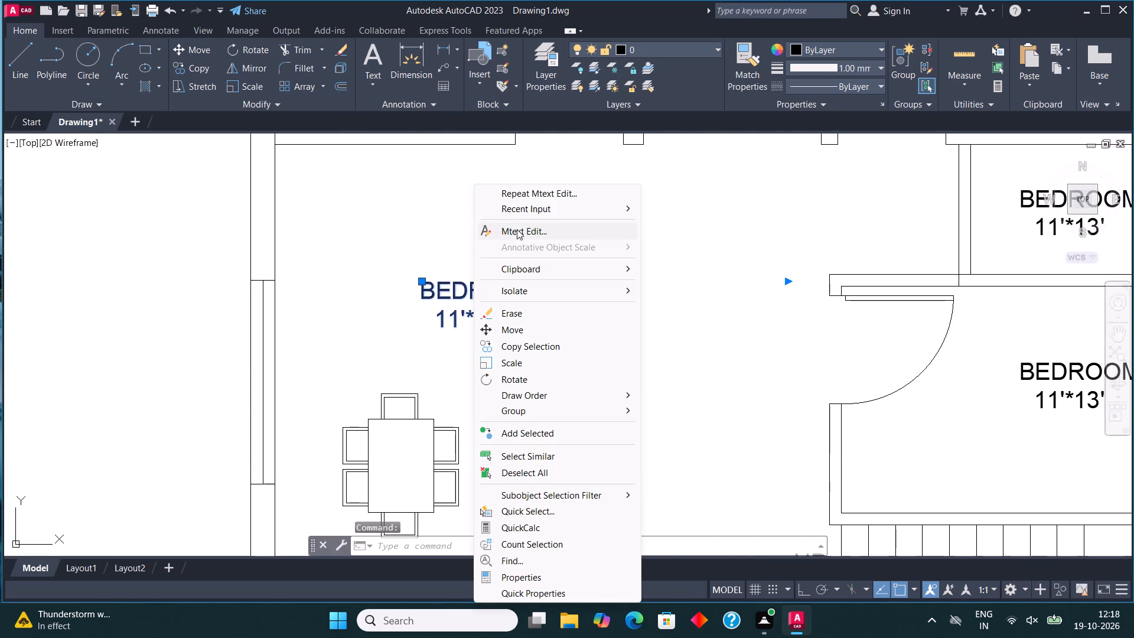
left_click(523, 229)
left_click(519, 320)
key("BackSpace")
key("BackSpace")
key("BackSpace")
key("BackSpace")
key("BackSpace")
key("BackSpace")
key("BackSpace")
key("BackSpace")
key("BackSpace")
key("BackSpace")
key("BackSpace")
key("BackSpace")
key("BackSpace")
key("BackSpace")
key("BackSpace")
key("BackSpace")
key("BackSpace")
key("BackSpace")
key("BackSpace")
key("BackSpace")
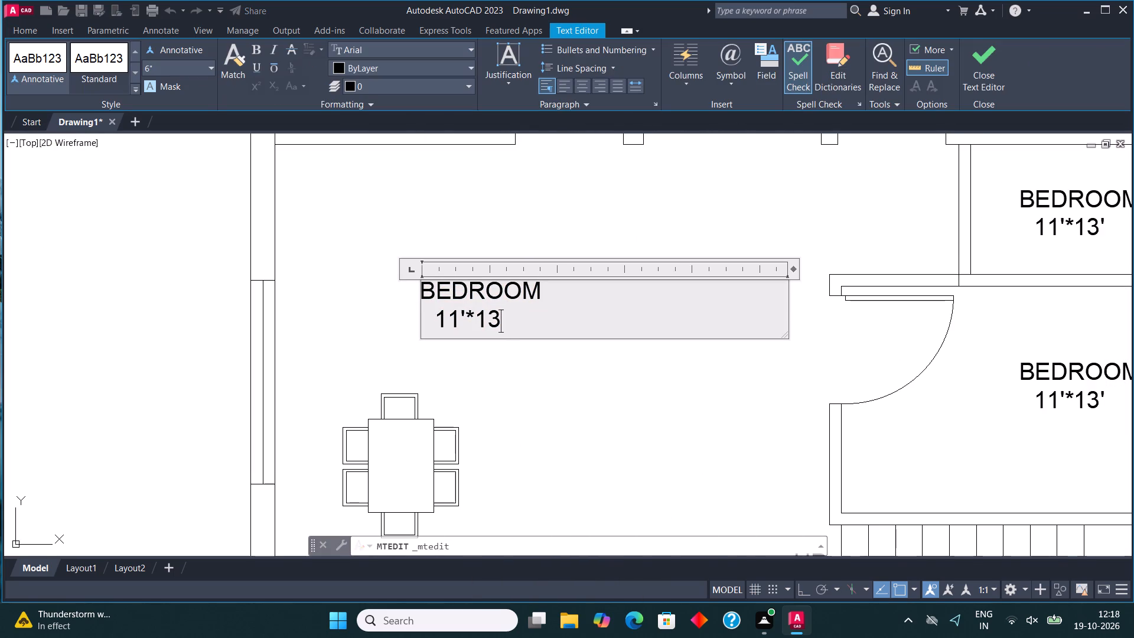
type("HALL")
key("Return")
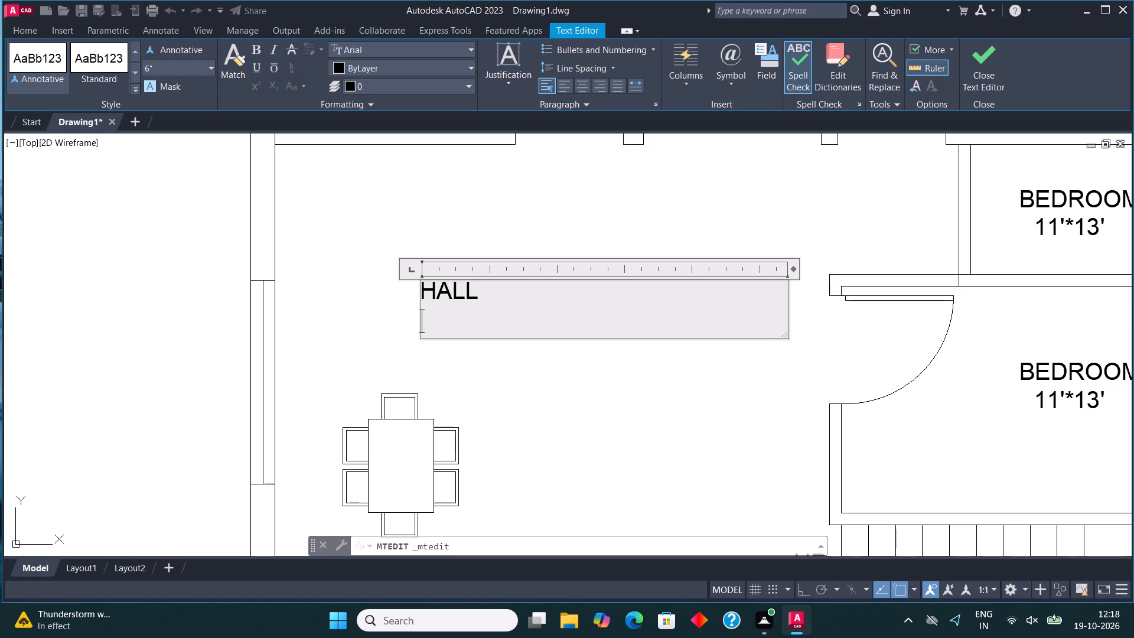
type("16'11\"")
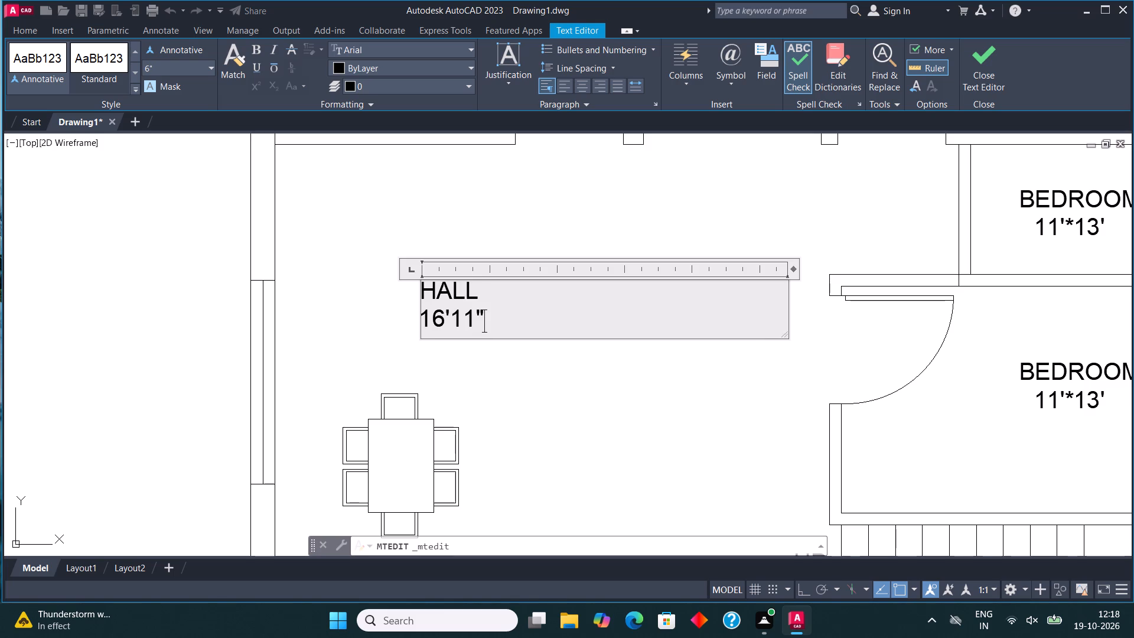
type("*13")
key("apostrophe")
type("6\"")
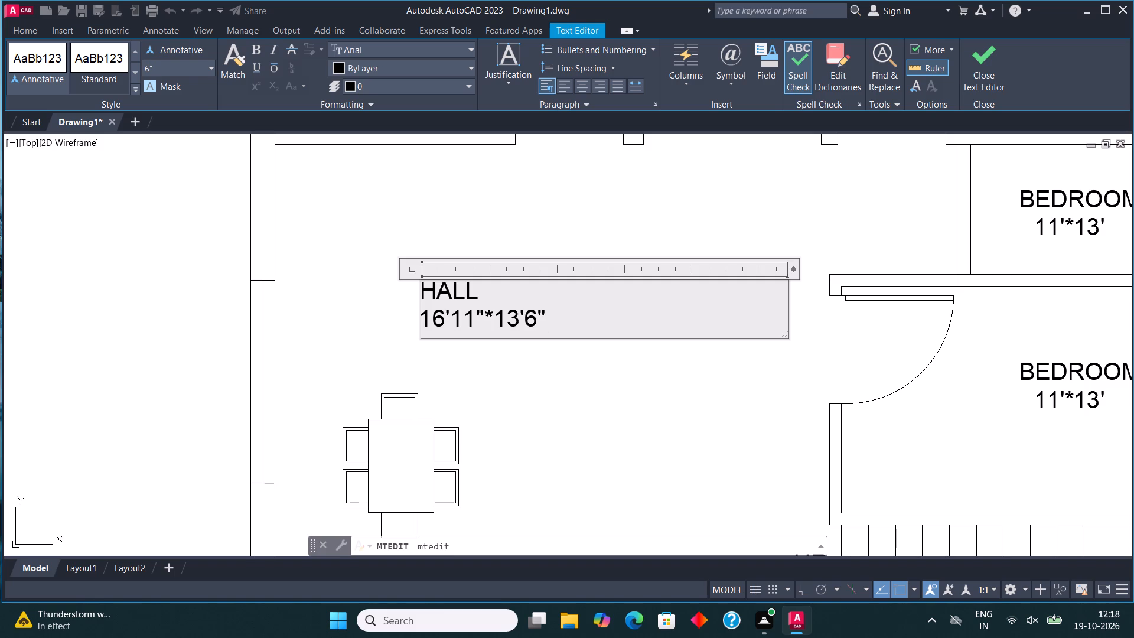
Indent the "HALL" line by three spaces above its size line and finish editing the label.
left_click(423, 283)
key("space")
key("space")
key("space")
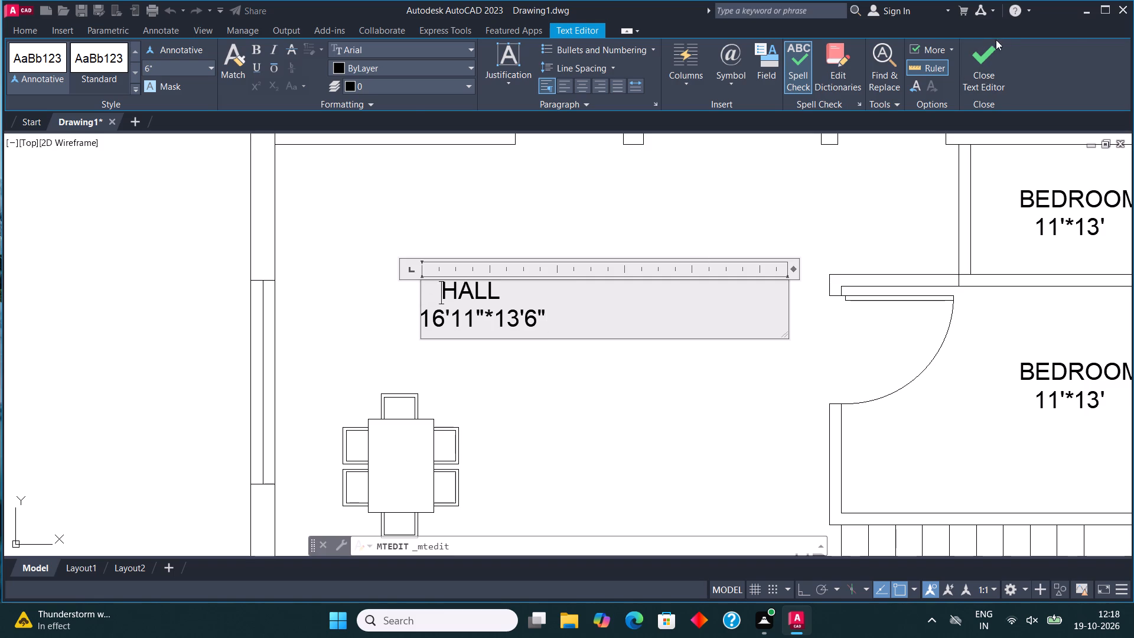
left_click(986, 56)
Add the number 1 to the northwest bedroom's label so its name line reads "BEDROOM 1".
scroll(501, 432, "down", 4)
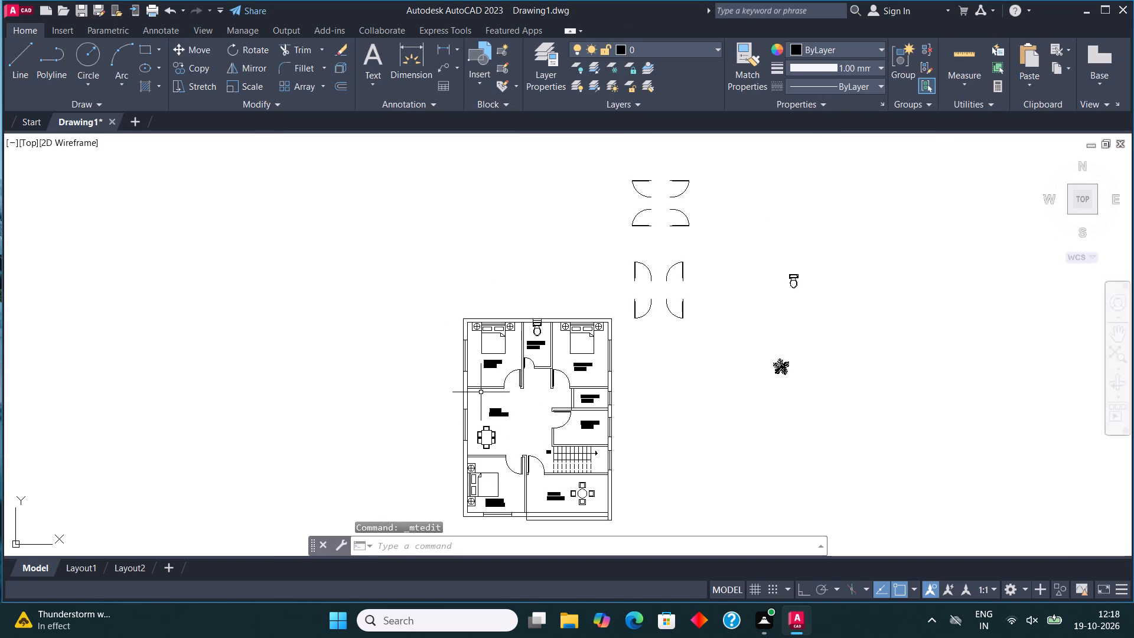
scroll(449, 362, "up", 3)
middle_click_drag(713, 415, 579, 392)
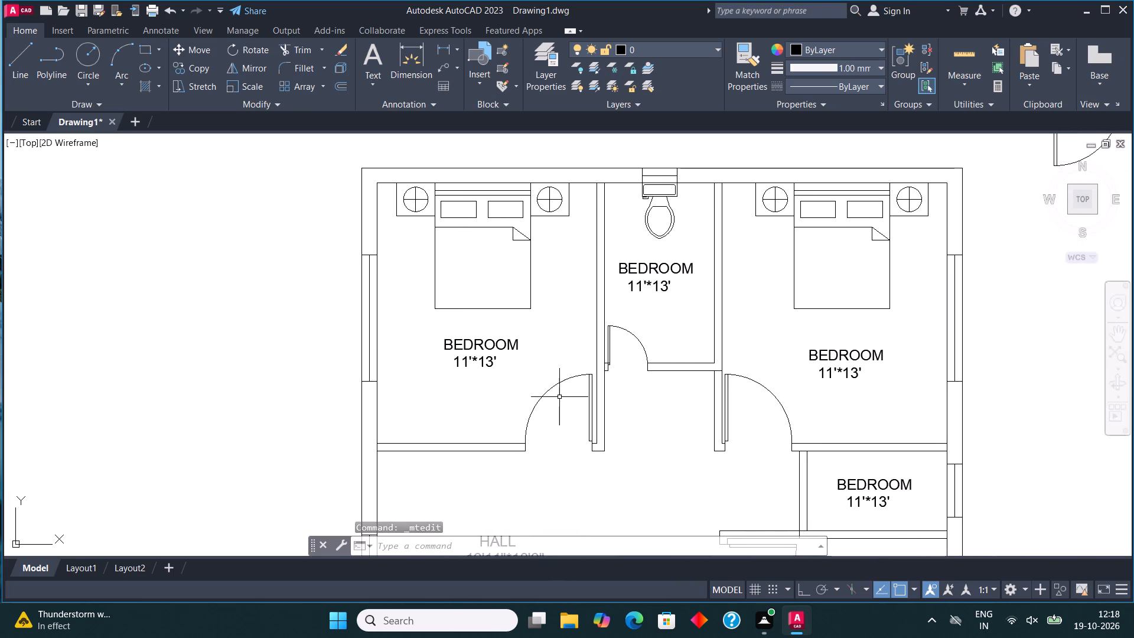
left_click(480, 335)
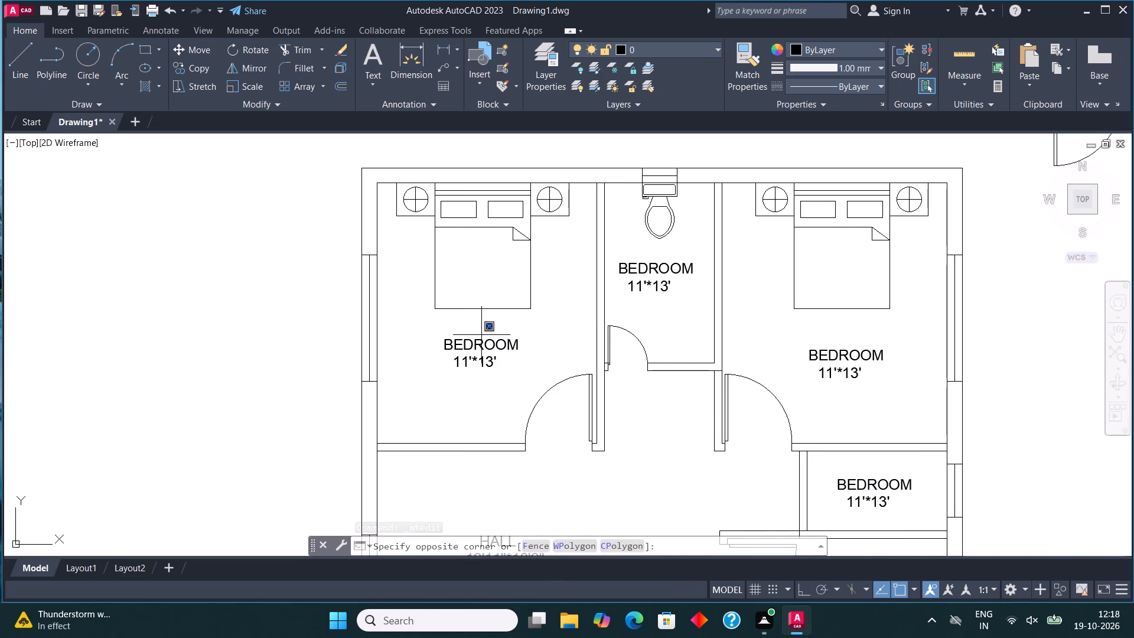
left_click(474, 352)
right_click(477, 352)
left_click(562, 225)
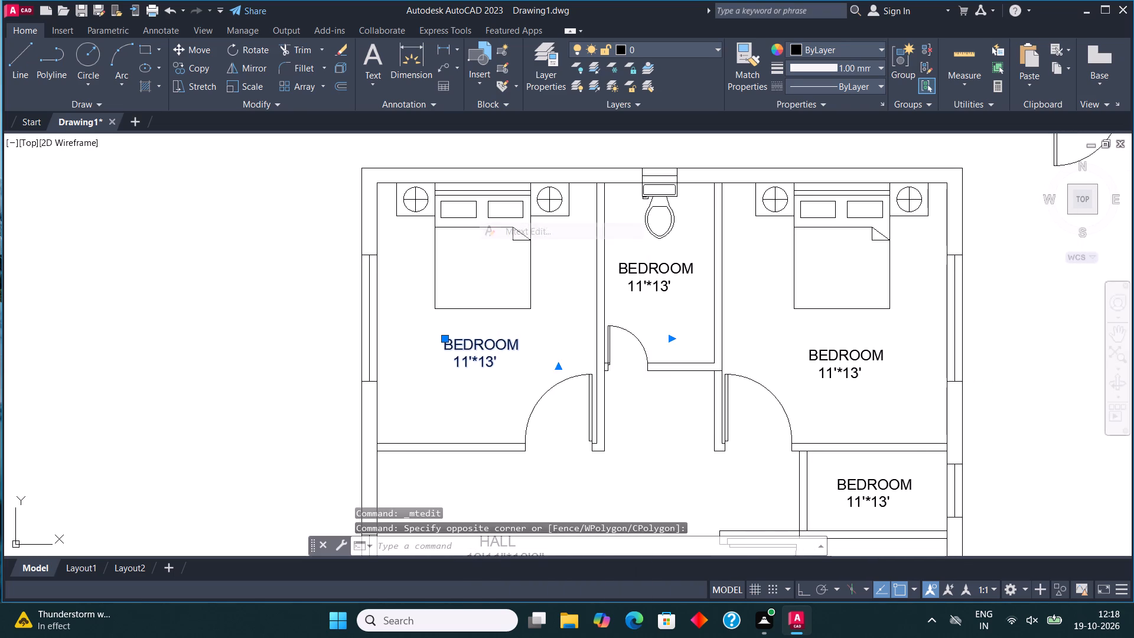
left_click(523, 340)
key("space")
key("1")
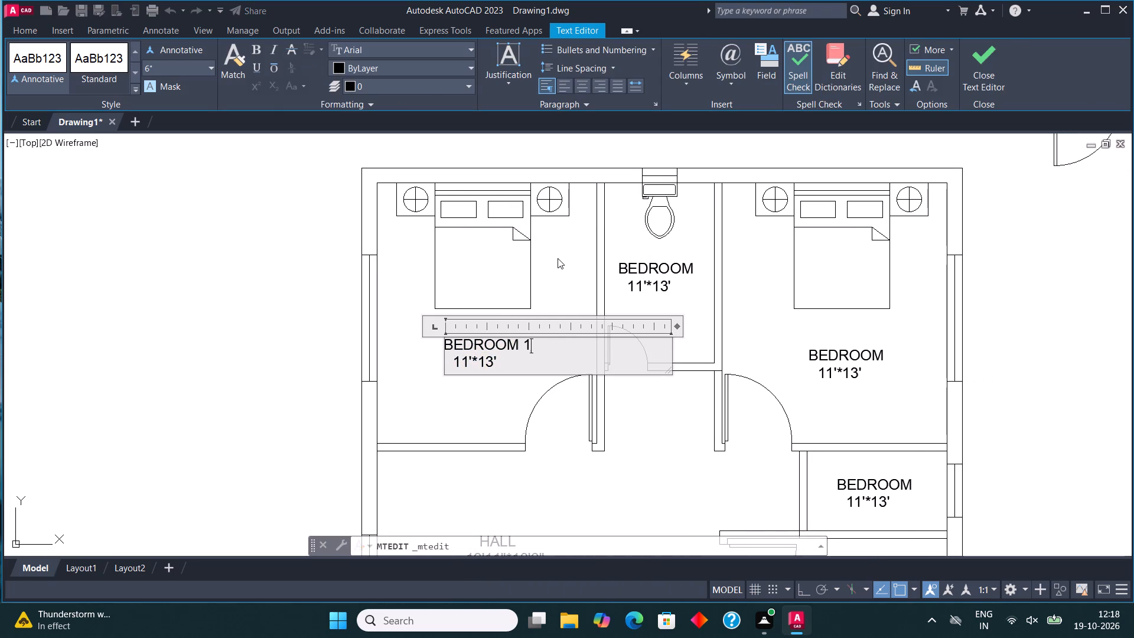
left_click(979, 55)
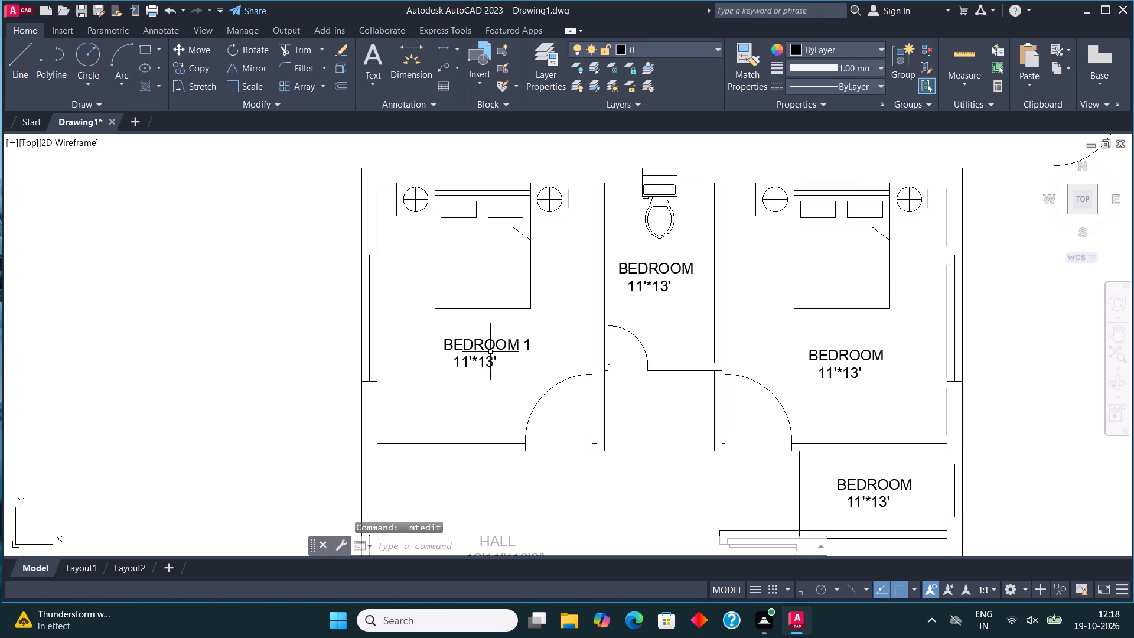
Add the number 2 to the northeast bedroom's label so its name line reads "BEDROOM 2".
scroll(507, 334, "down", 3)
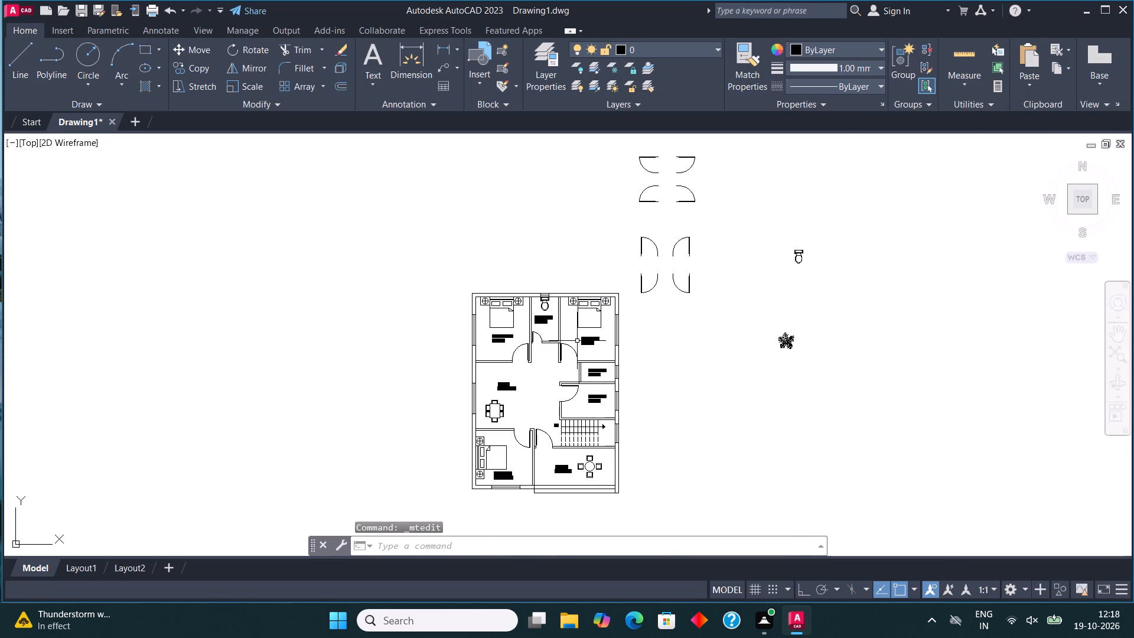
scroll(605, 343, "up", 3)
scroll(531, 363, "up", 1)
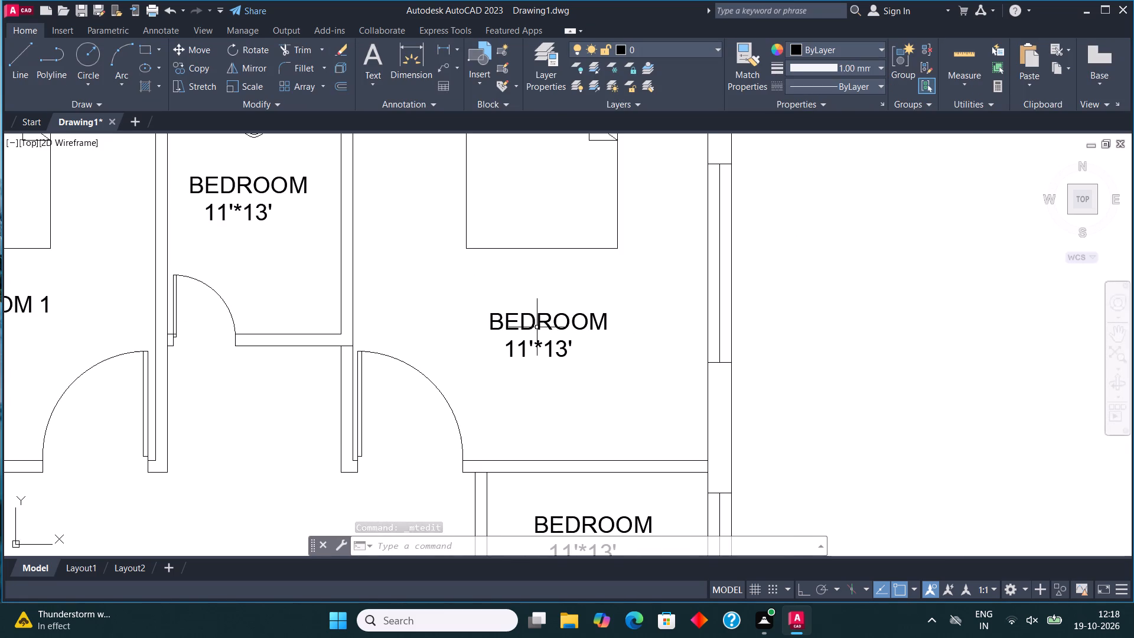
left_click(537, 324)
right_click(542, 318)
left_click(610, 225)
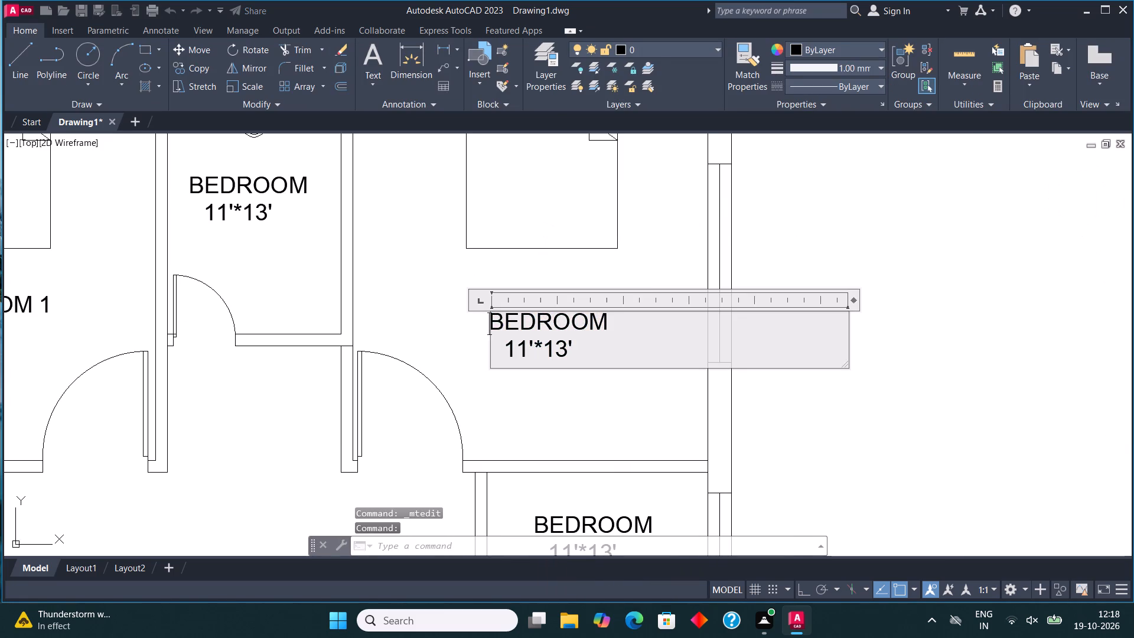
left_click(610, 317)
key("space")
type("2")
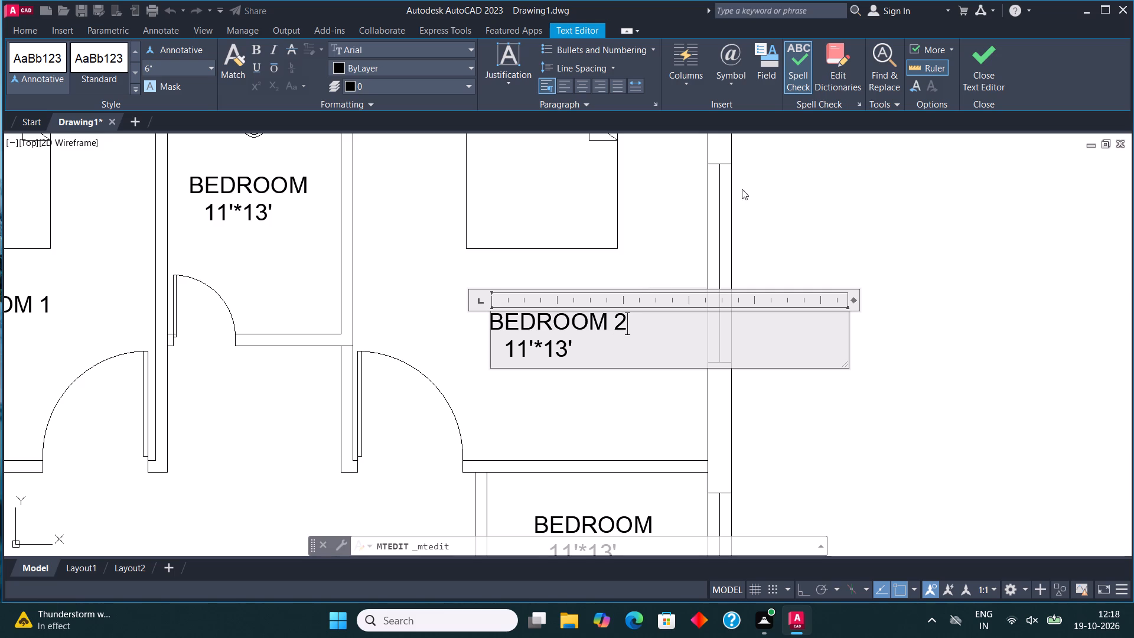
left_click(973, 57)
Replace the text of the label in the room between bedrooms 1 and 2 with "TOILET" over 5'6"*9'.
scroll(668, 450, "down", 3)
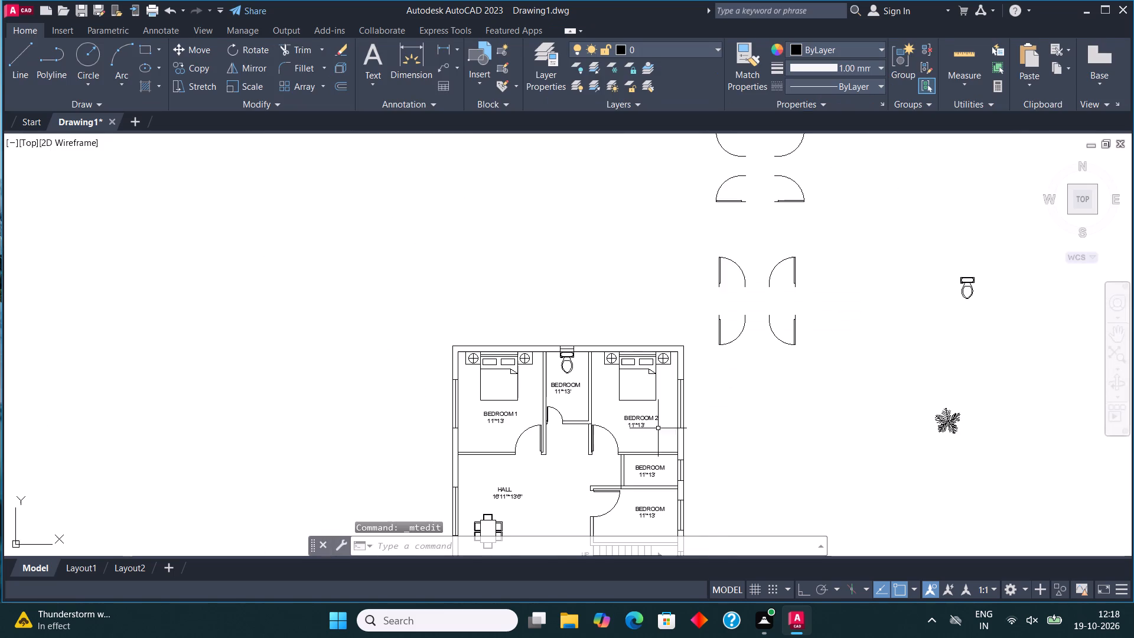
scroll(568, 390, "up", 3)
left_click(535, 380)
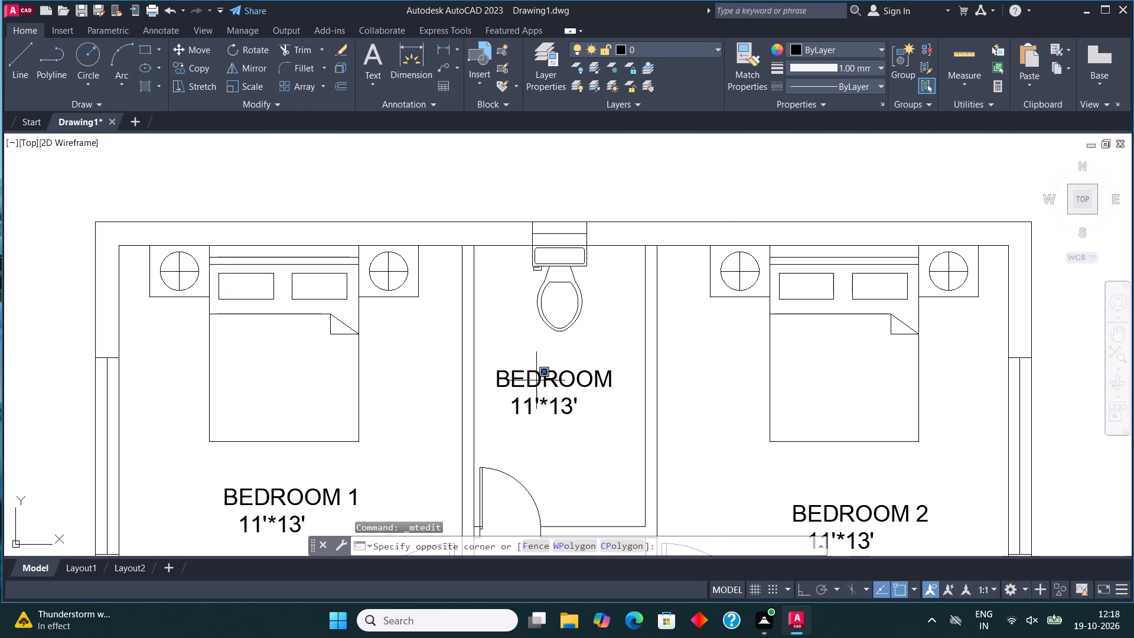
right_click(536, 380)
left_click(549, 393)
left_click_drag(548, 409, 541, 389)
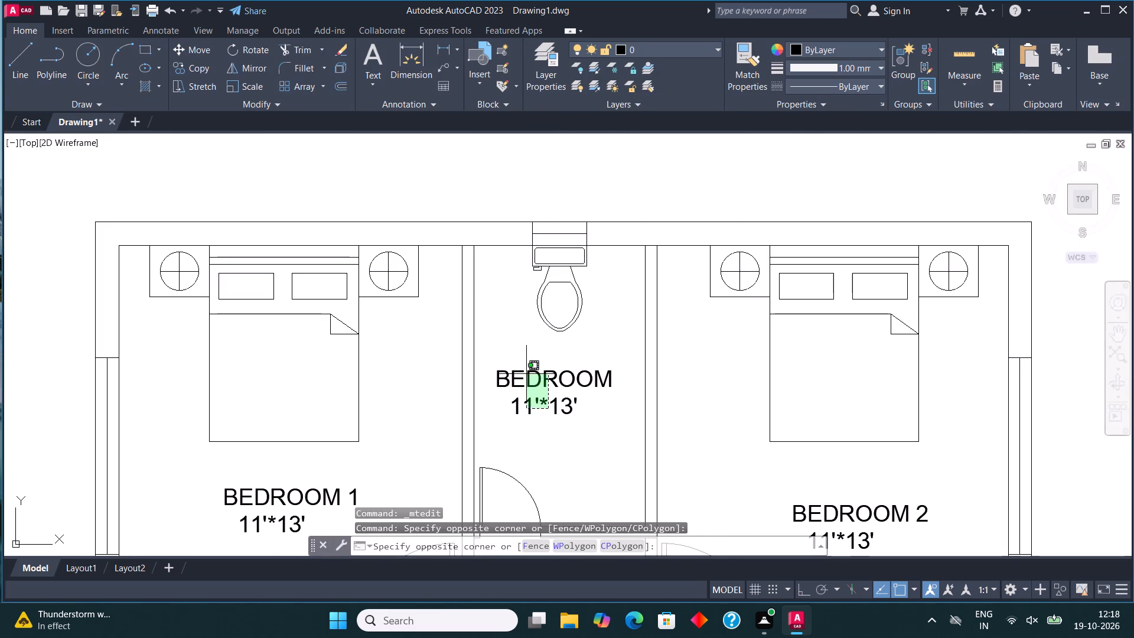
left_click(526, 372)
right_click(536, 384)
left_click(625, 229)
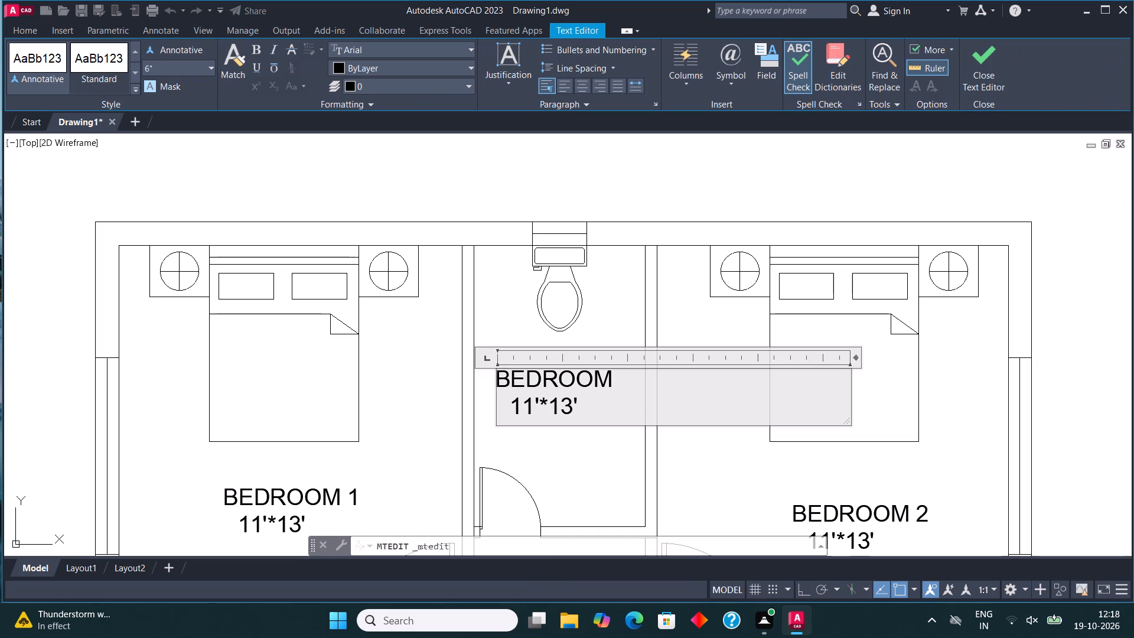
left_click(589, 411)
key("BackSpace")
key("BackSpace")
key("BackSpace")
key("BackSpace")
key("BackSpace")
key("BackSpace")
key("BackSpace")
key("BackSpace")
key("BackSpace")
key("BackSpace")
key("BackSpace")
key("BackSpace")
key("BackSpace")
key("BackSpace")
key("BackSpace")
key("BackSpace")
key("BackSpace")
key("BackSpace")
key("BackSpace")
key("BackSpace")
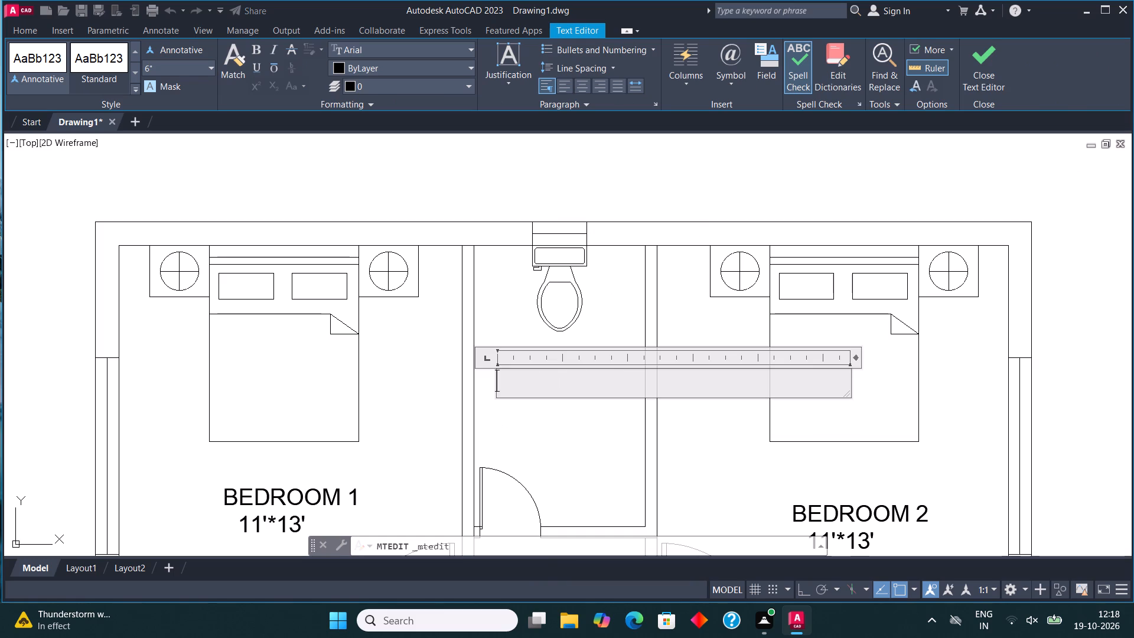
type("TOILET")
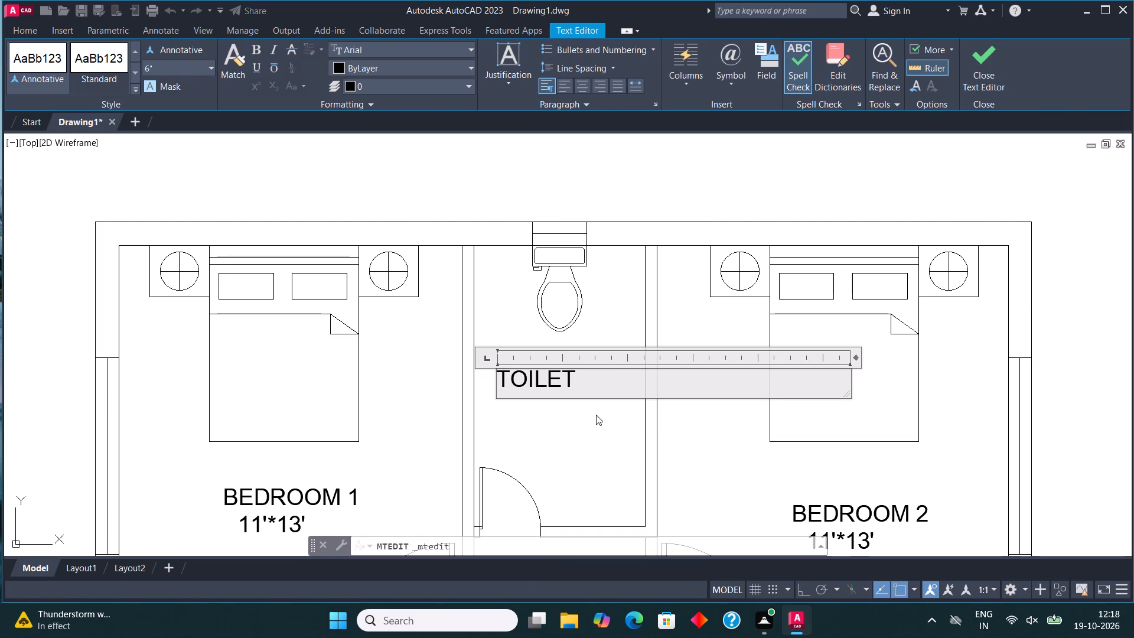
type("5'6\"*")
key("BackSpace")
key("BackSpace")
key("BackSpace")
key("BackSpace")
key("BackSpace")
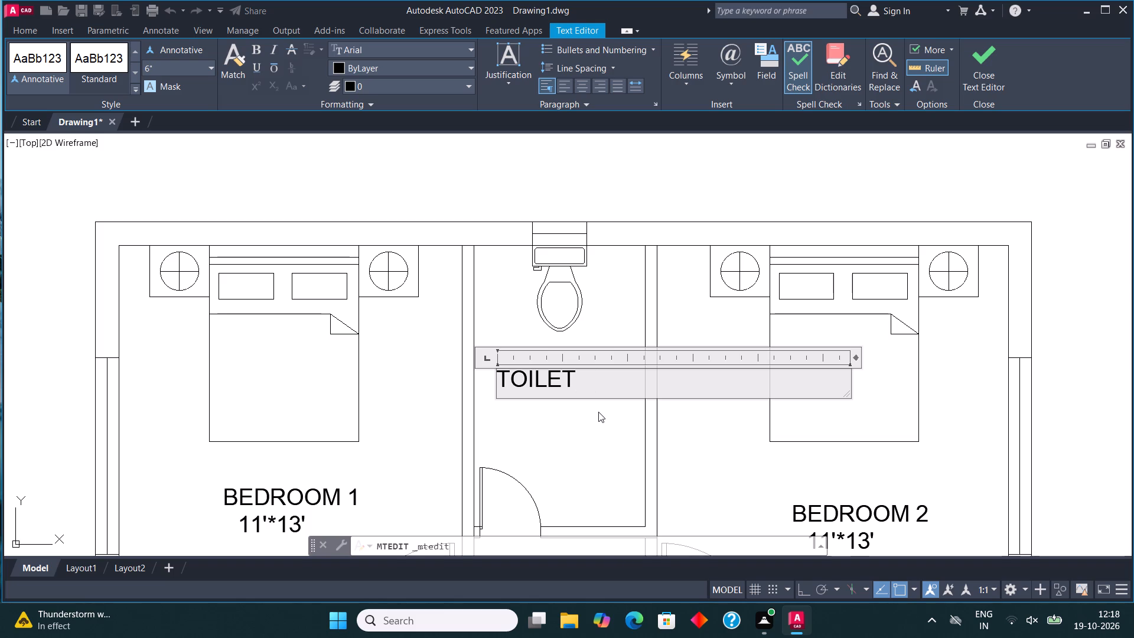
key("Return")
type("5'6\"*")
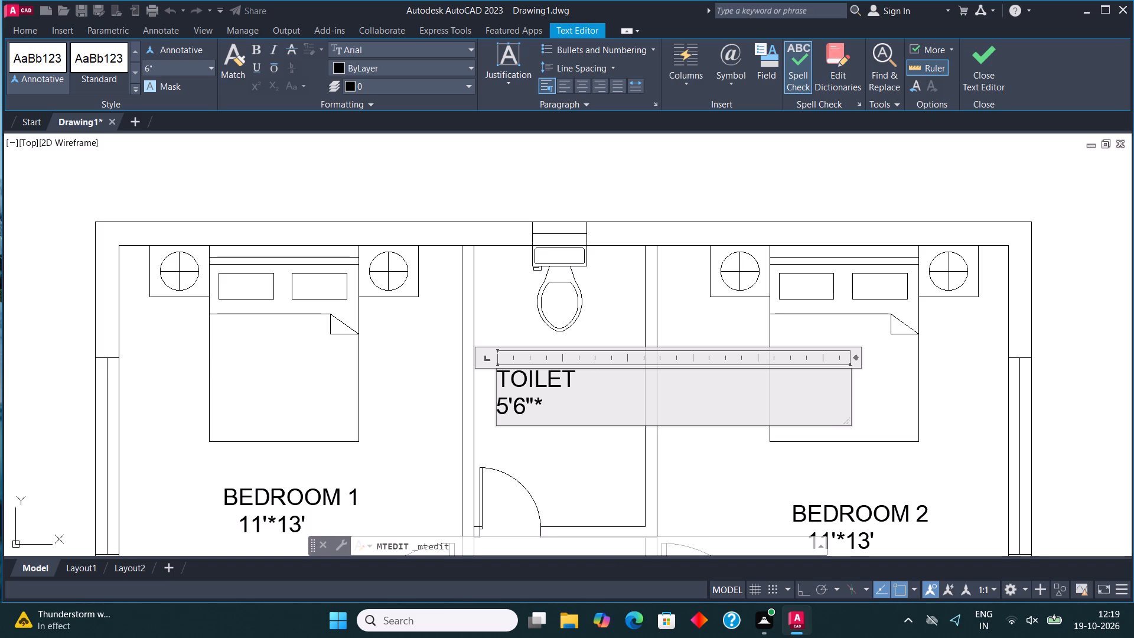
type("9'")
Indent the toilet label's size line by one space and finish editing the label.
left_click(500, 399)
key("space")
left_click(996, 40)
left_click(982, 57)
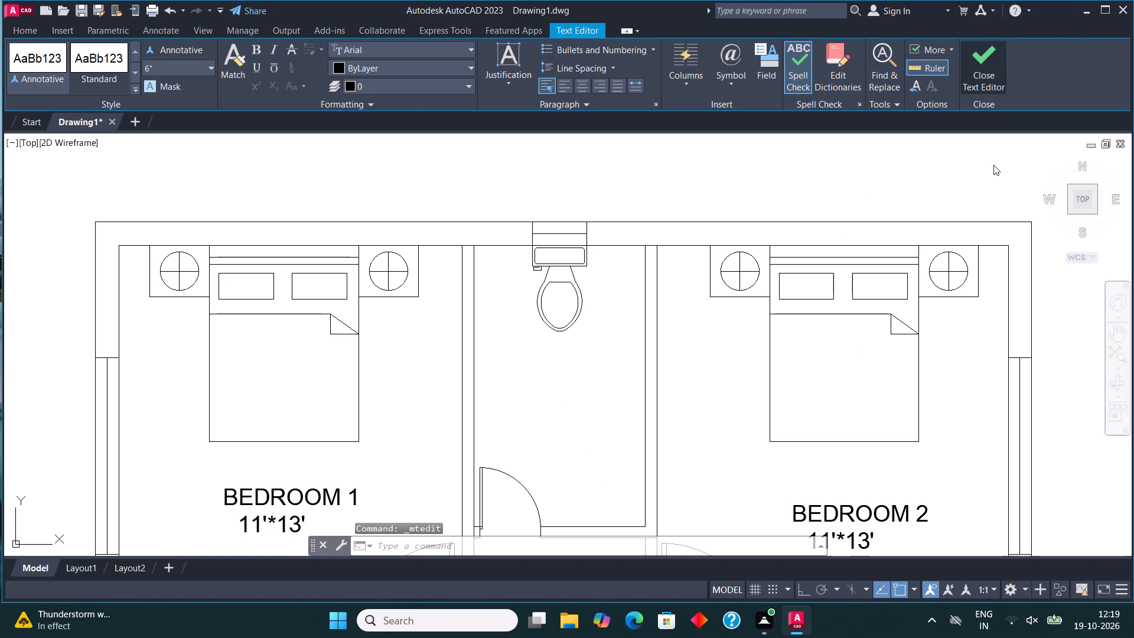
Move the TOILET label slightly down within its room, towards the door.
scroll(533, 425, "down", 4)
scroll(535, 434, "up", 4)
left_click(539, 395)
left_click(481, 341)
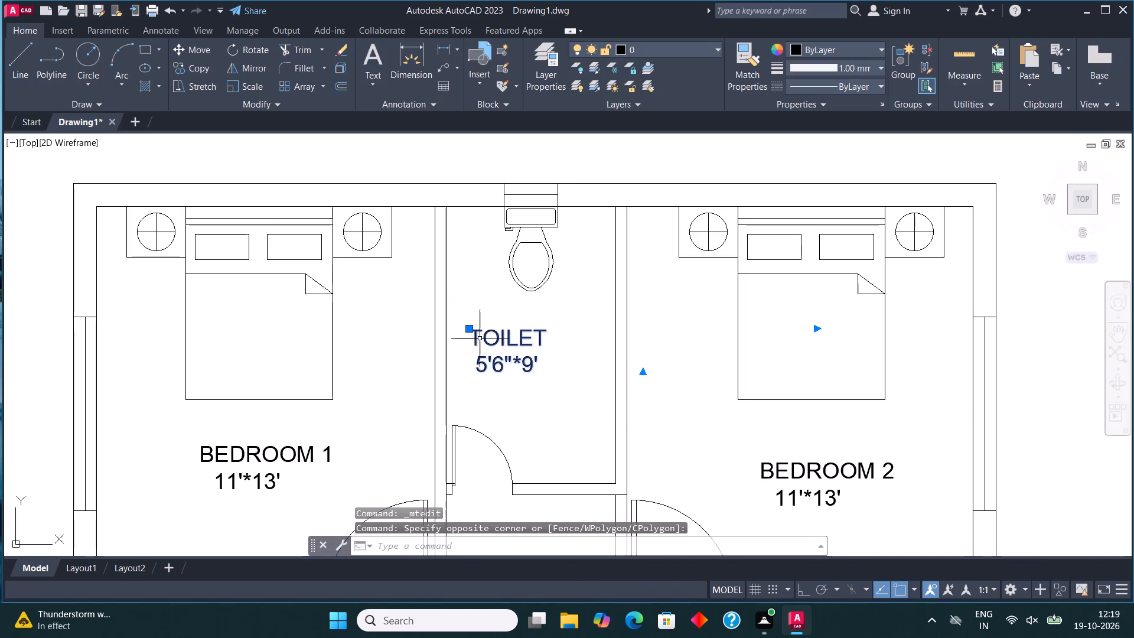
left_click(197, 51)
left_click(479, 343)
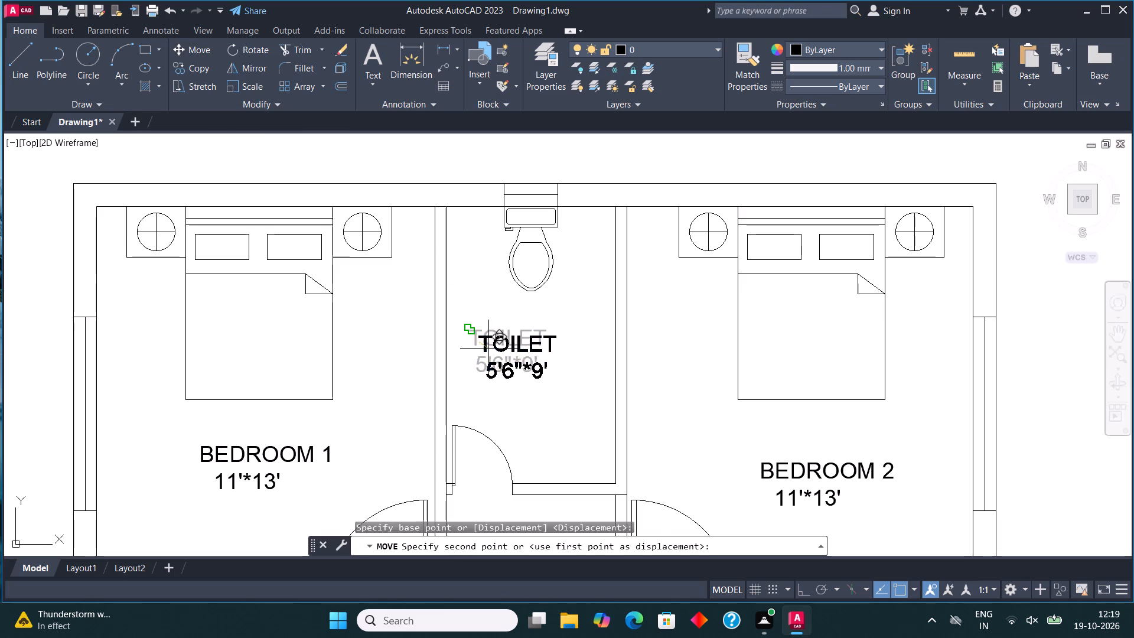
left_click(501, 352)
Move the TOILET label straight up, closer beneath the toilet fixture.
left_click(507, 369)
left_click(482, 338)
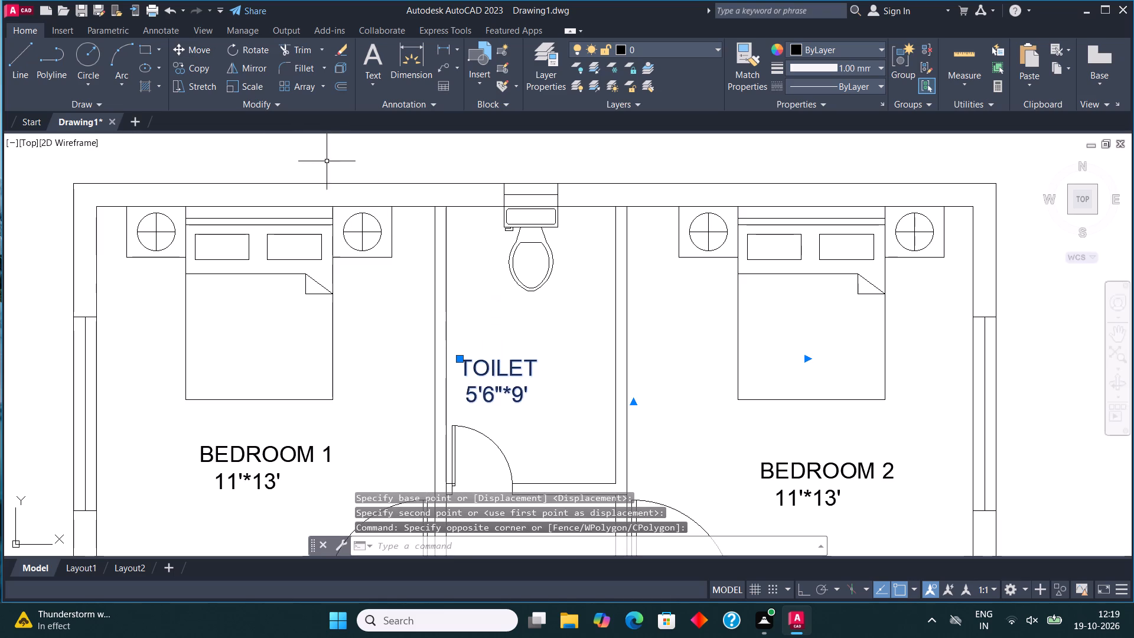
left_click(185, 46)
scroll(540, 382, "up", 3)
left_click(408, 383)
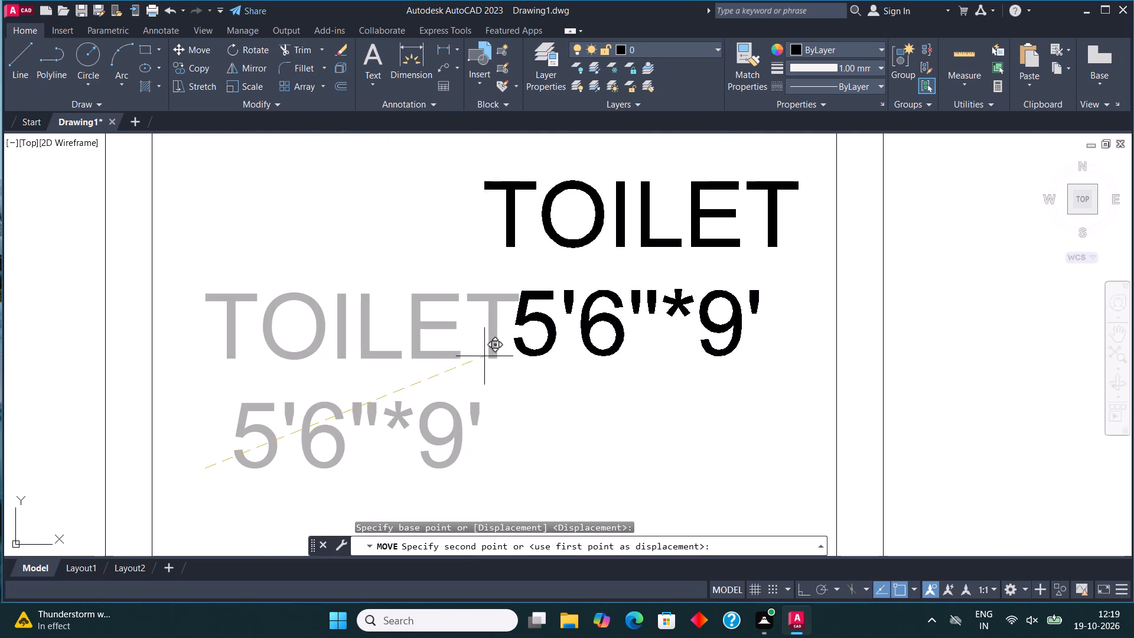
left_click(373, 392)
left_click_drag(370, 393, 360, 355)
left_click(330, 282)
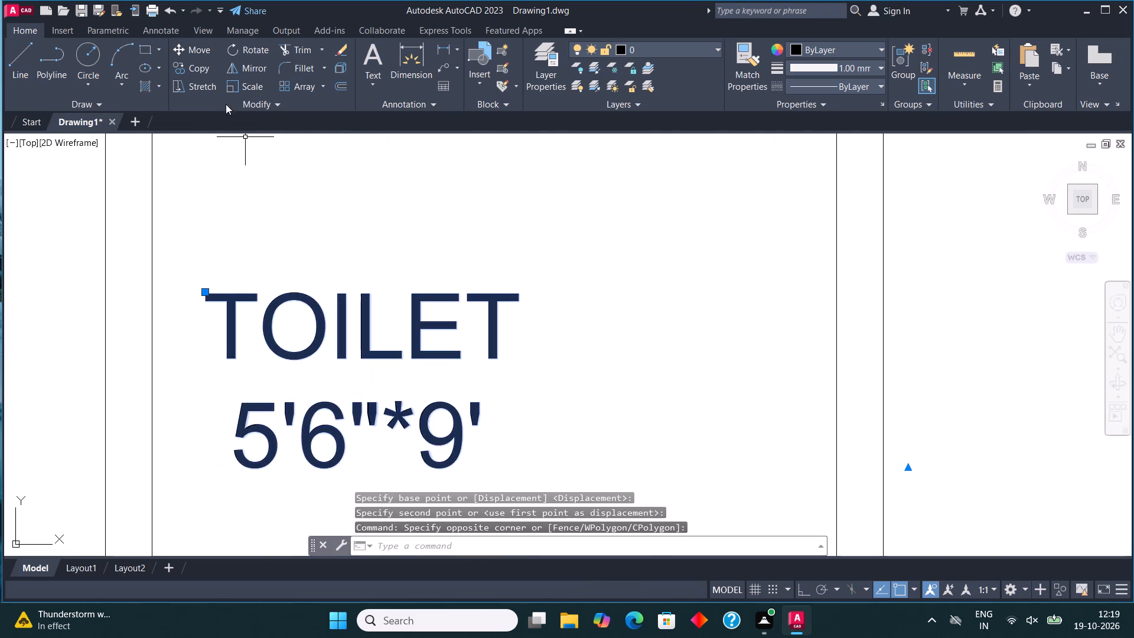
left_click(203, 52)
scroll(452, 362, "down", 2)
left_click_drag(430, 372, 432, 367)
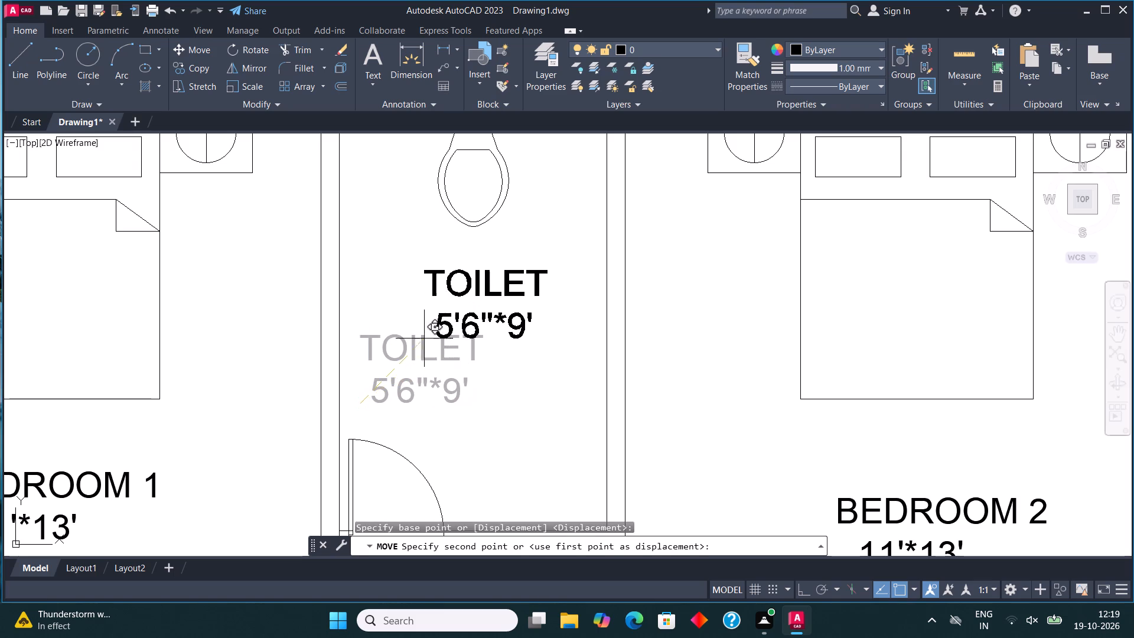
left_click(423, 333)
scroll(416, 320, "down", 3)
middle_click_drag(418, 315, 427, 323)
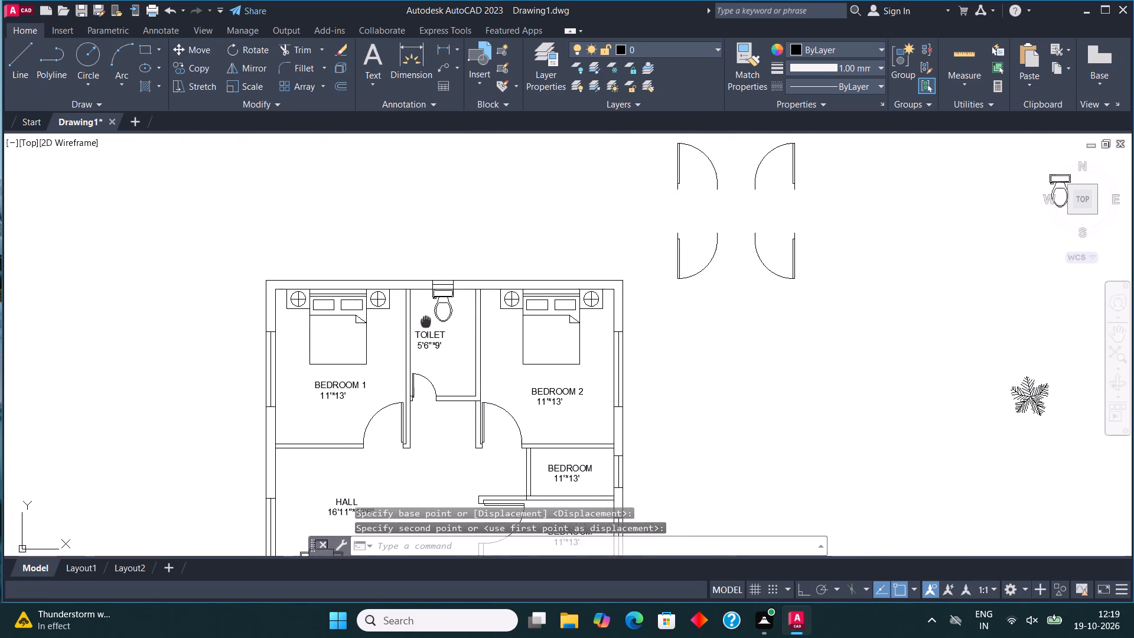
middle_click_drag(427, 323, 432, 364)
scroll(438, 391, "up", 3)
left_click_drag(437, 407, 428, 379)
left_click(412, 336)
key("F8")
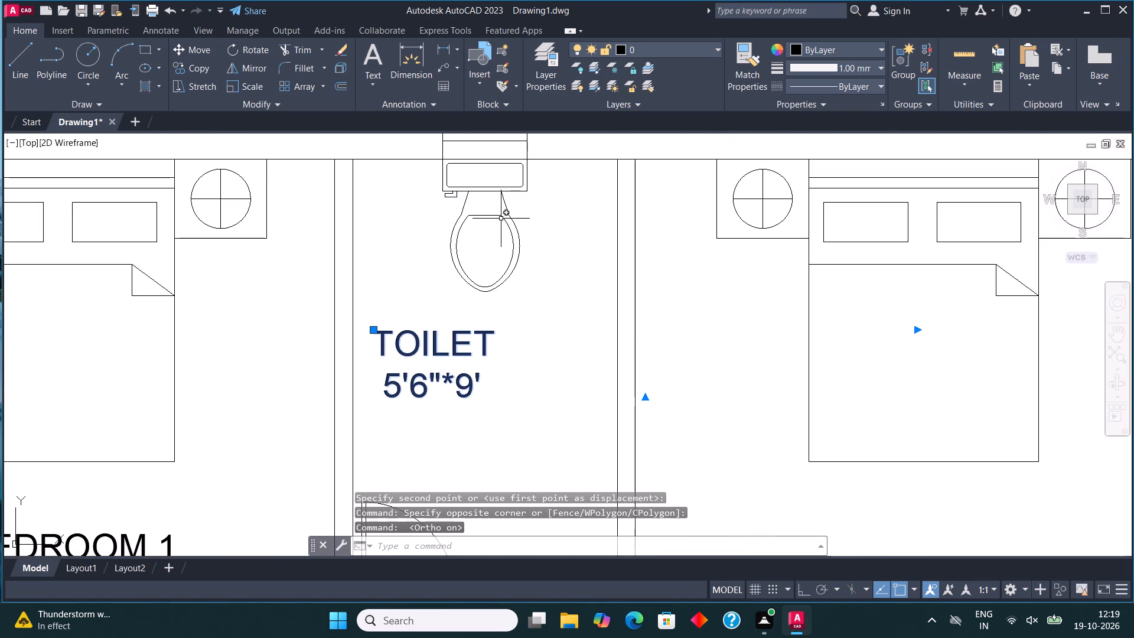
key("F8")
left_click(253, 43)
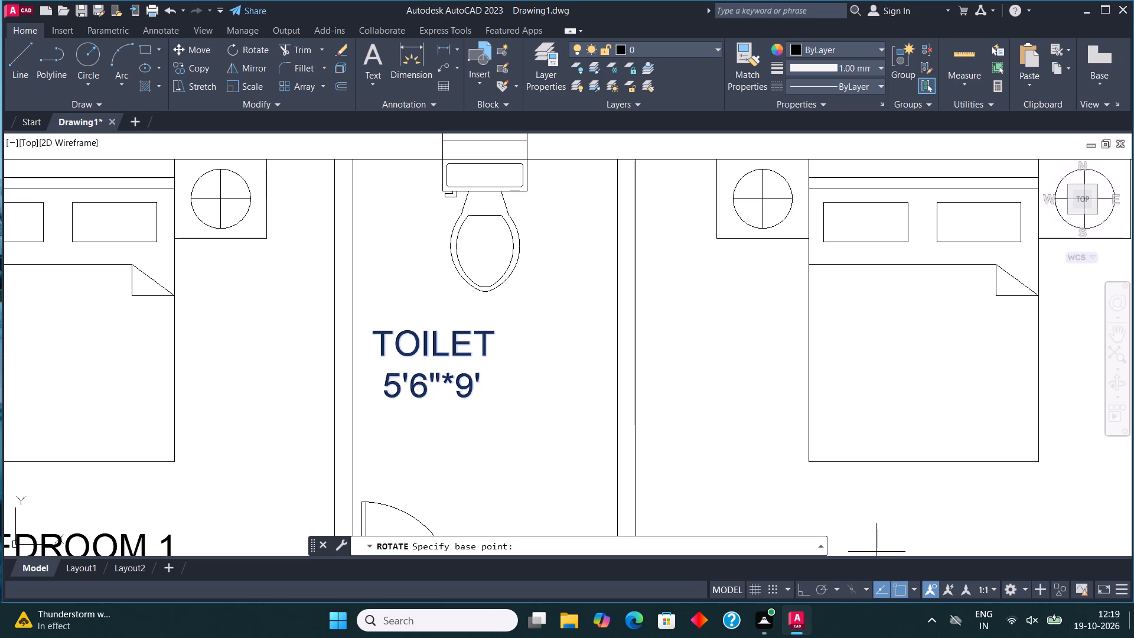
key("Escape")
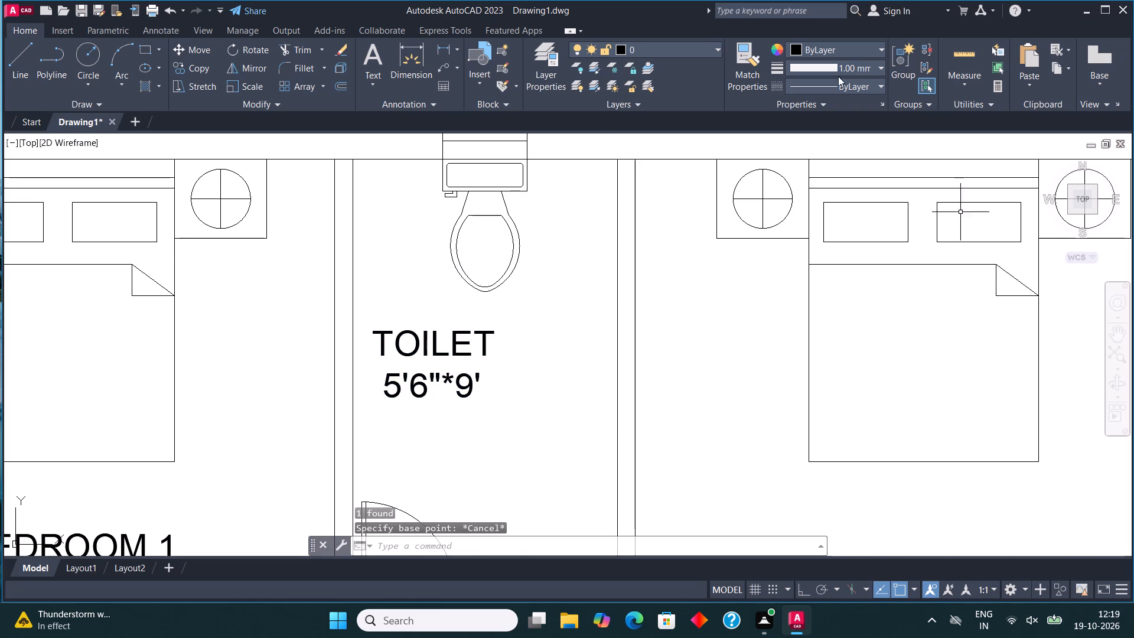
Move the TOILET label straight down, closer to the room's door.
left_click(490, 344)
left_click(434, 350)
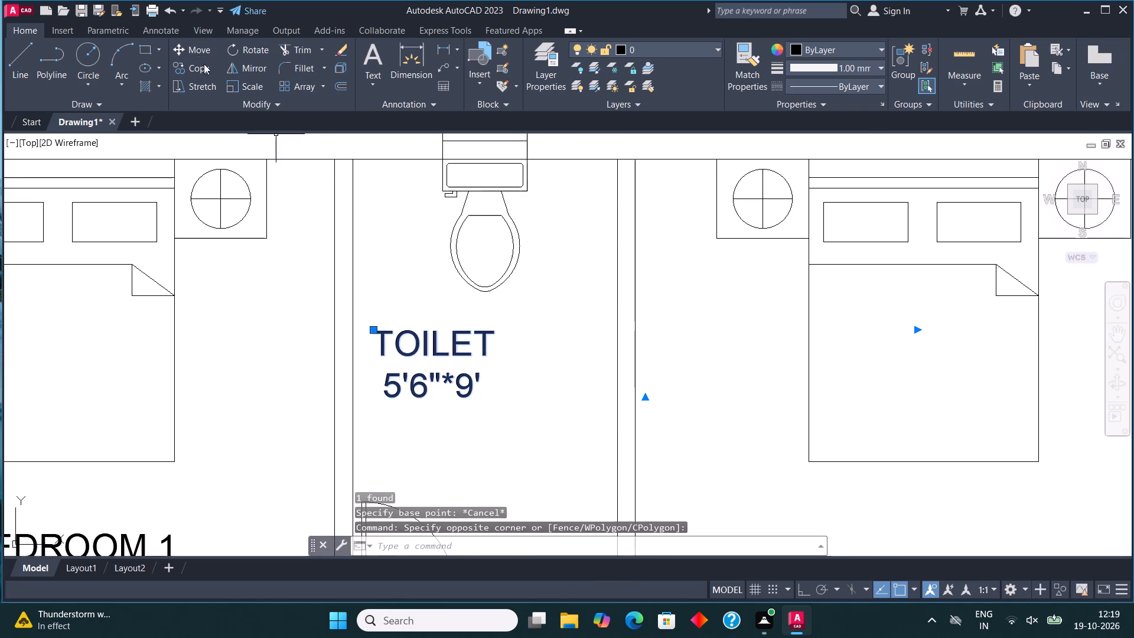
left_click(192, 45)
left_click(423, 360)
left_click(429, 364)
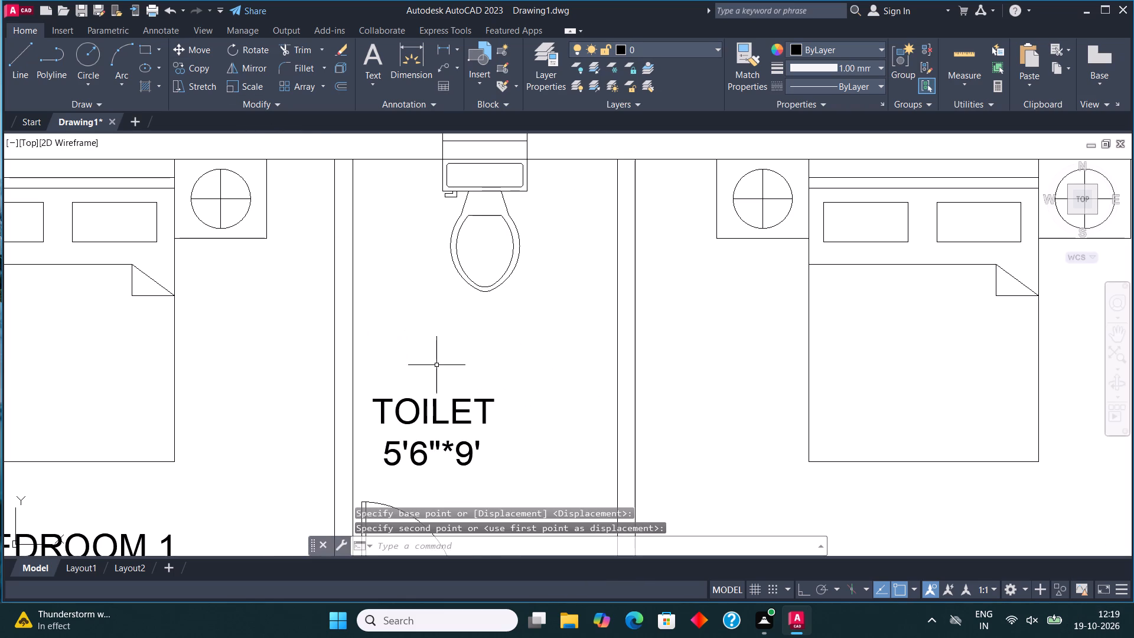
Move the TOILET label slightly up within its room, nearer the toilet fixture.
left_click(431, 413)
left_click(402, 363)
left_click(203, 48)
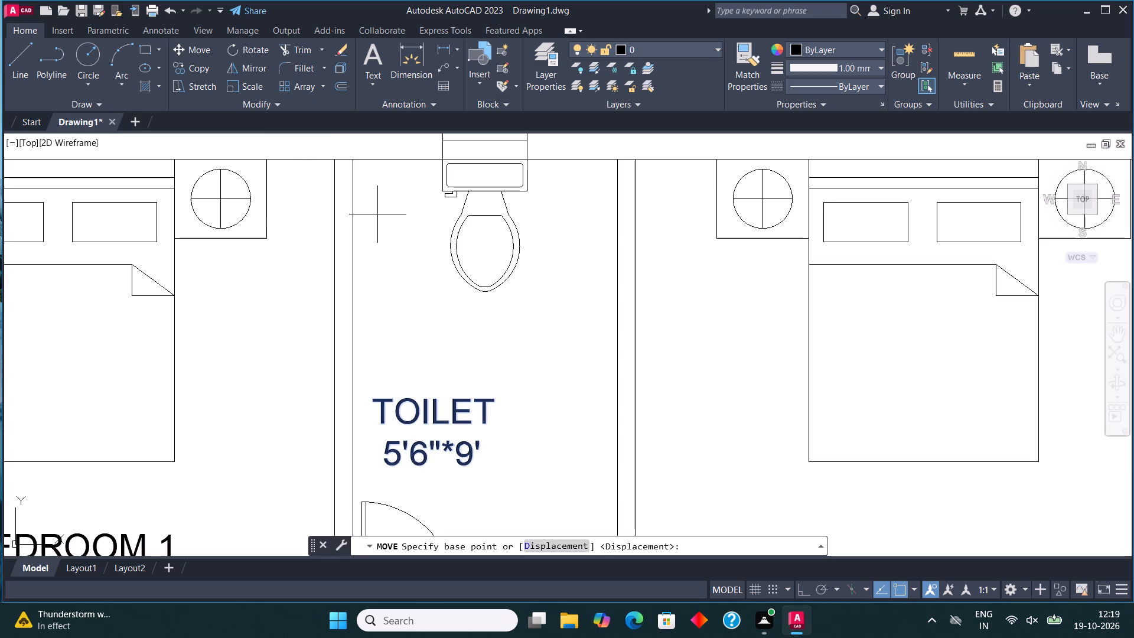
scroll(546, 434, "down", 3)
scroll(518, 424, "up", 2)
left_click(523, 442)
left_click(527, 402)
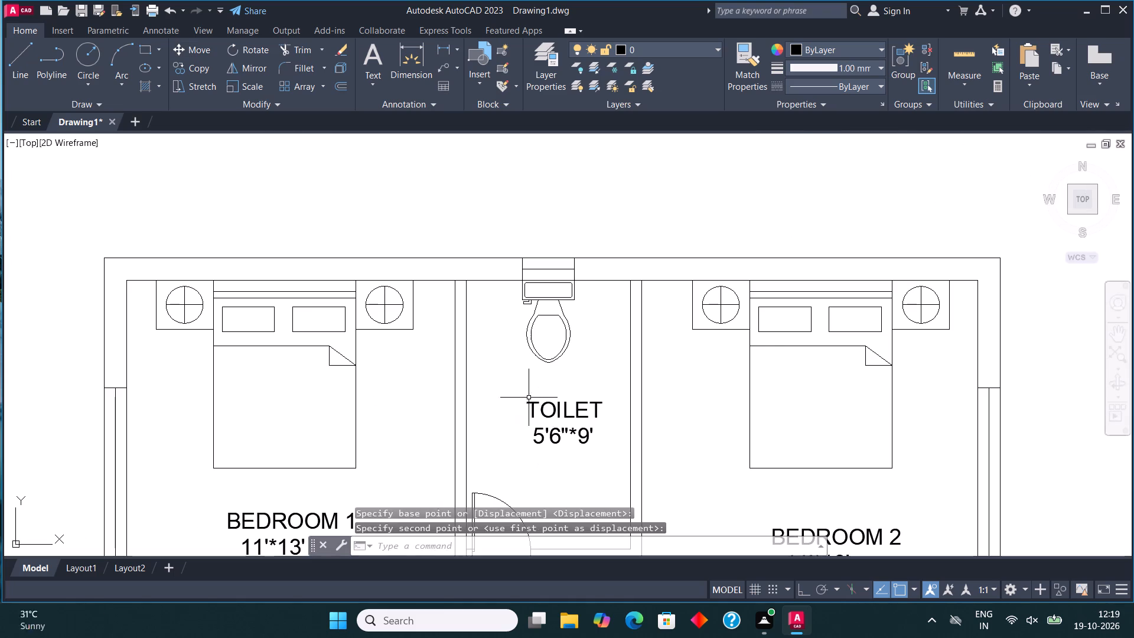
Draw two short lines across the hall-side wall of the small room below BEDROOM 2, one near each end.
scroll(526, 374, "down", 2)
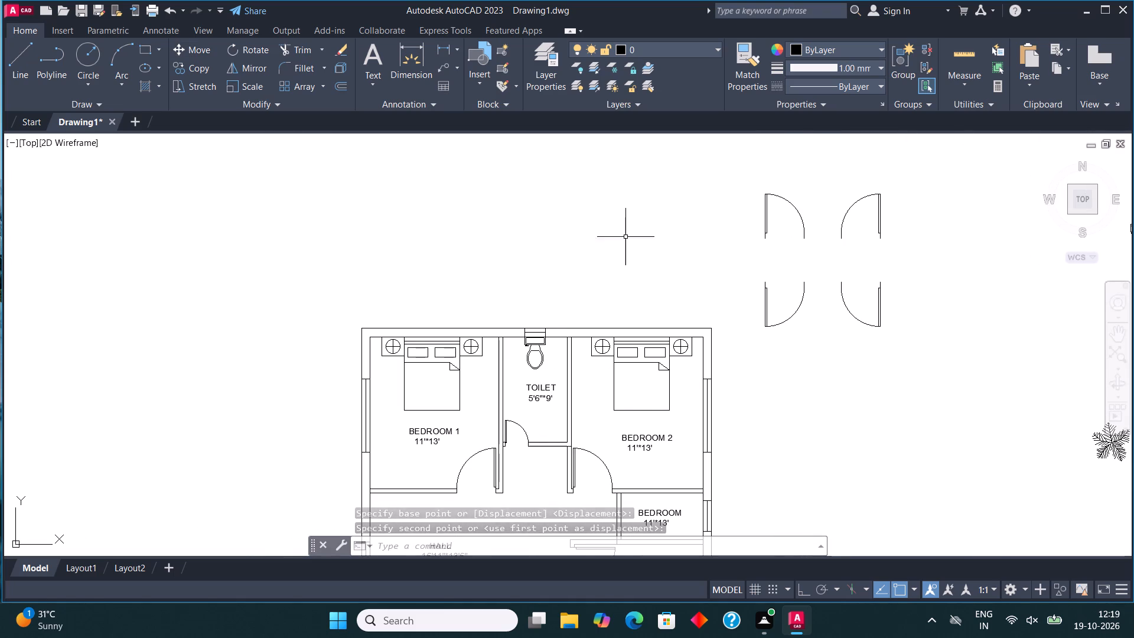
middle_click_drag(579, 377, 610, 202)
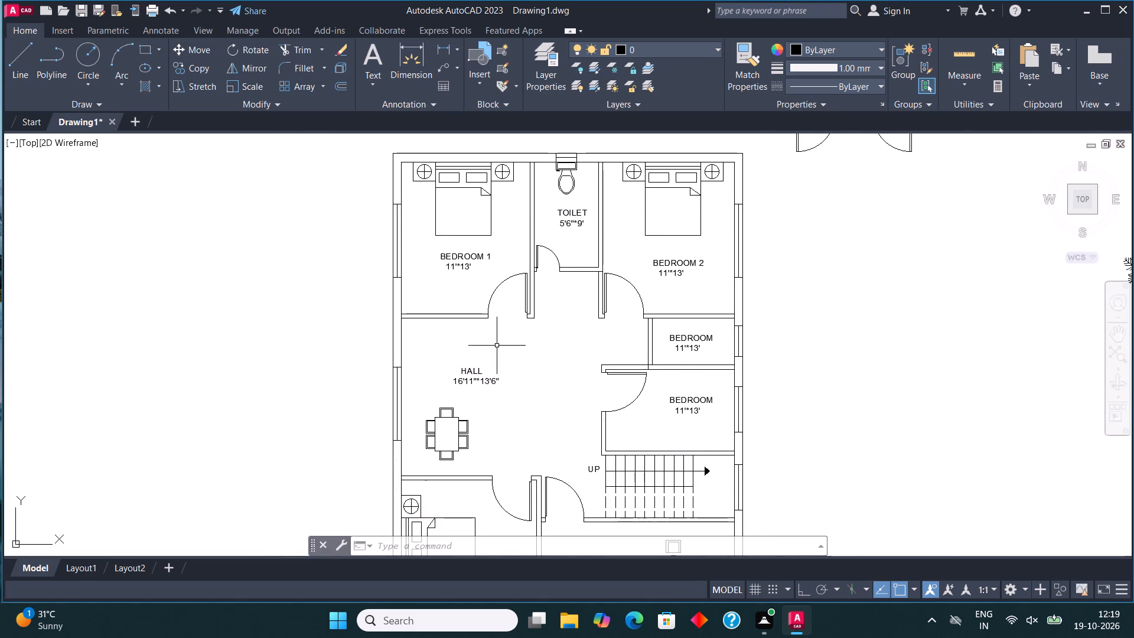
middle_click_drag(713, 409, 701, 409)
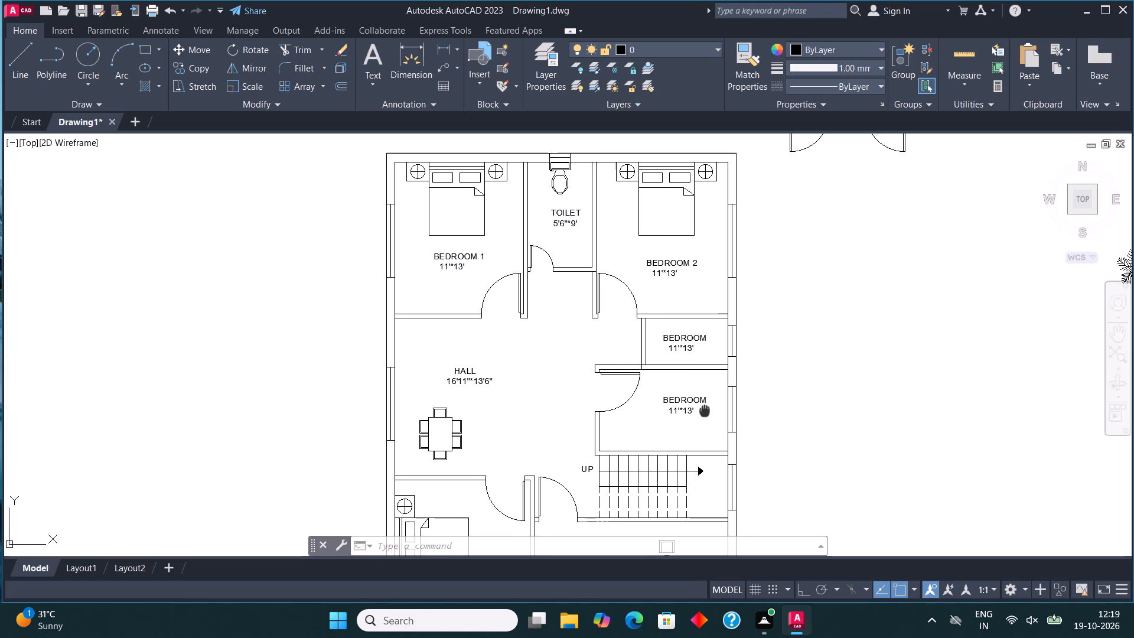
middle_click_drag(701, 409, 643, 422)
scroll(595, 356, "up", 3)
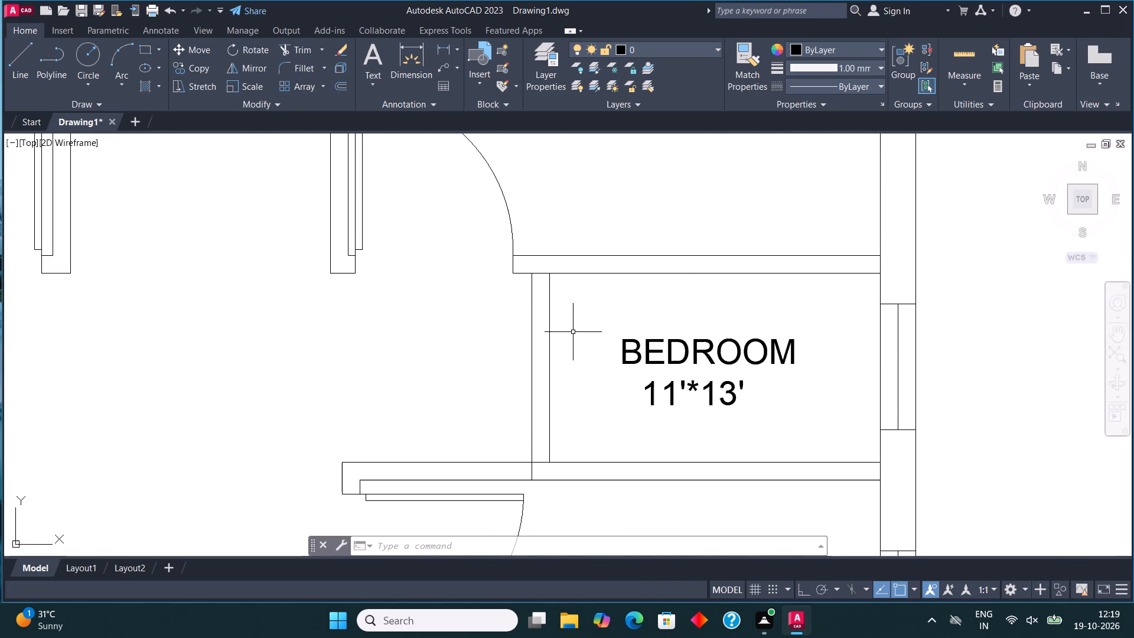
scroll(573, 332, "up", 1)
left_click(19, 61)
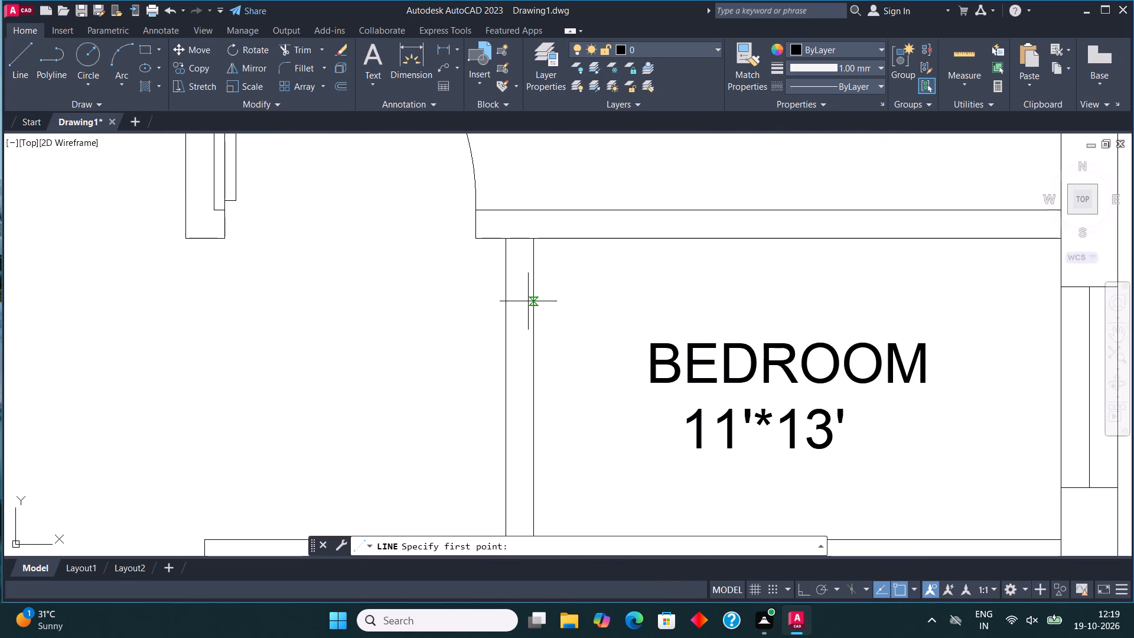
left_click(502, 278)
left_click(532, 279)
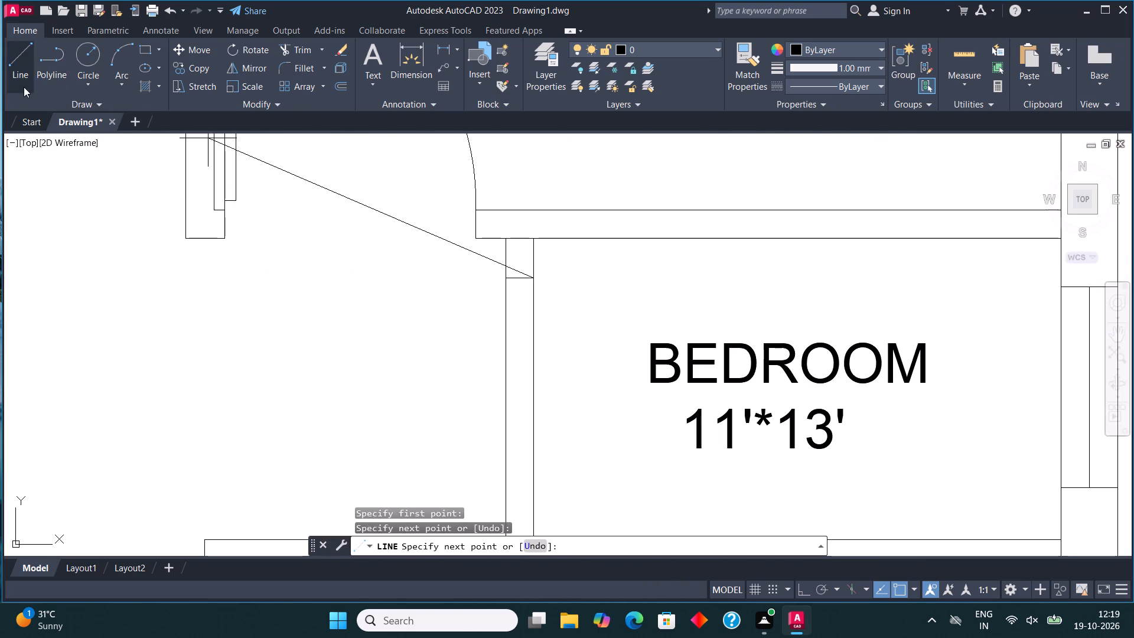
left_click(30, 67)
scroll(344, 190, "down", 1)
scroll(445, 364, "up", 1)
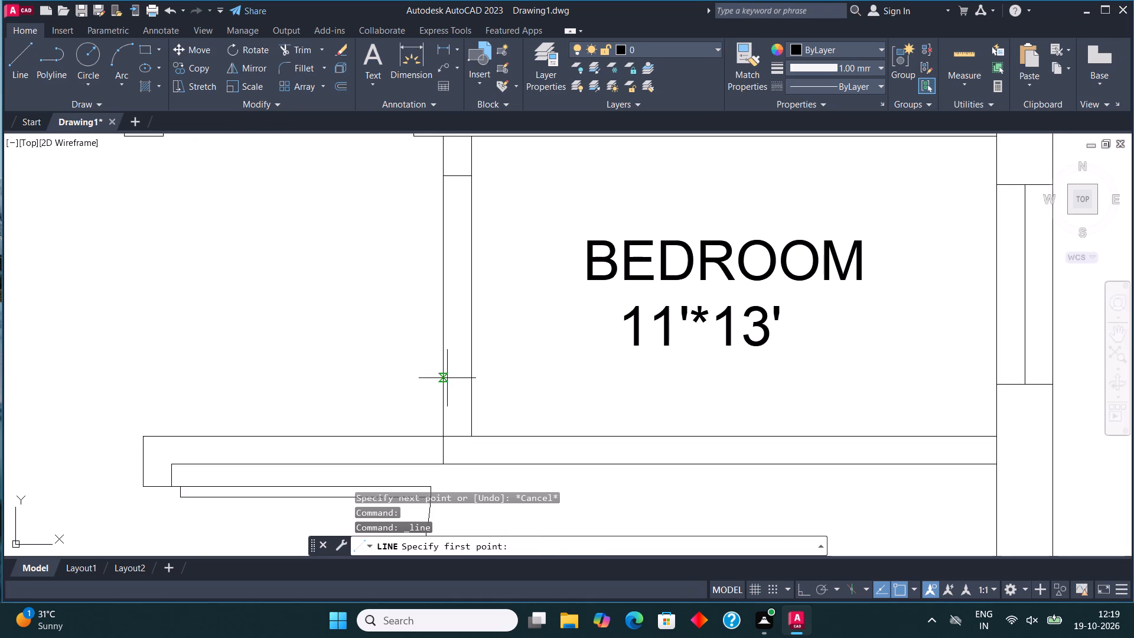
left_click(447, 390)
left_click(470, 391)
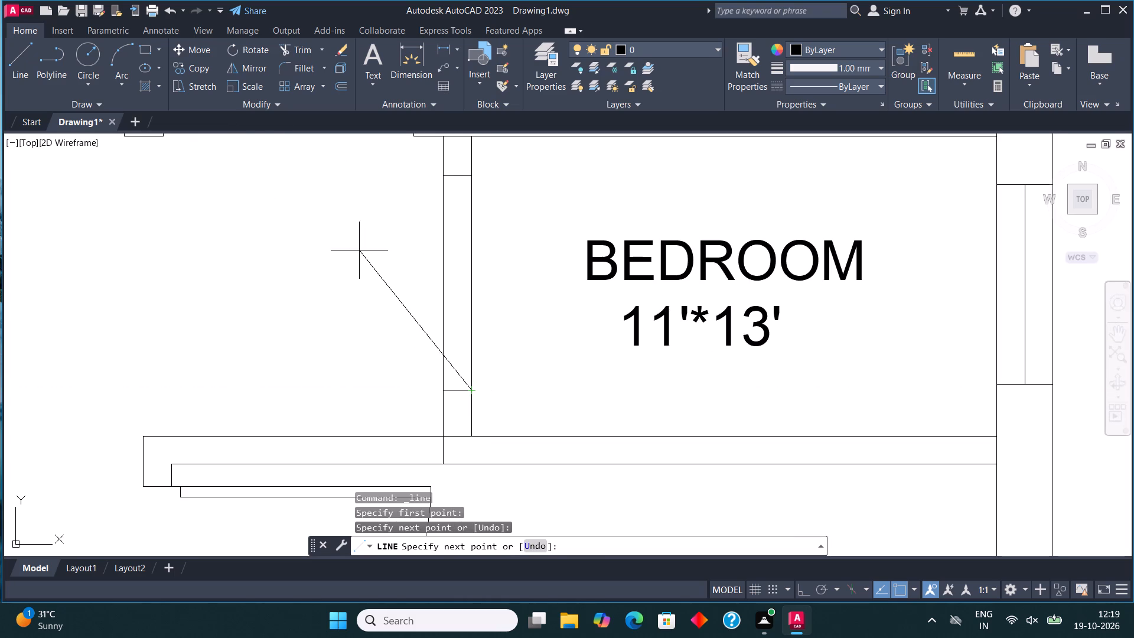
Trim the wall's room-side line between the two short cross lines to form an opening.
left_click(298, 45)
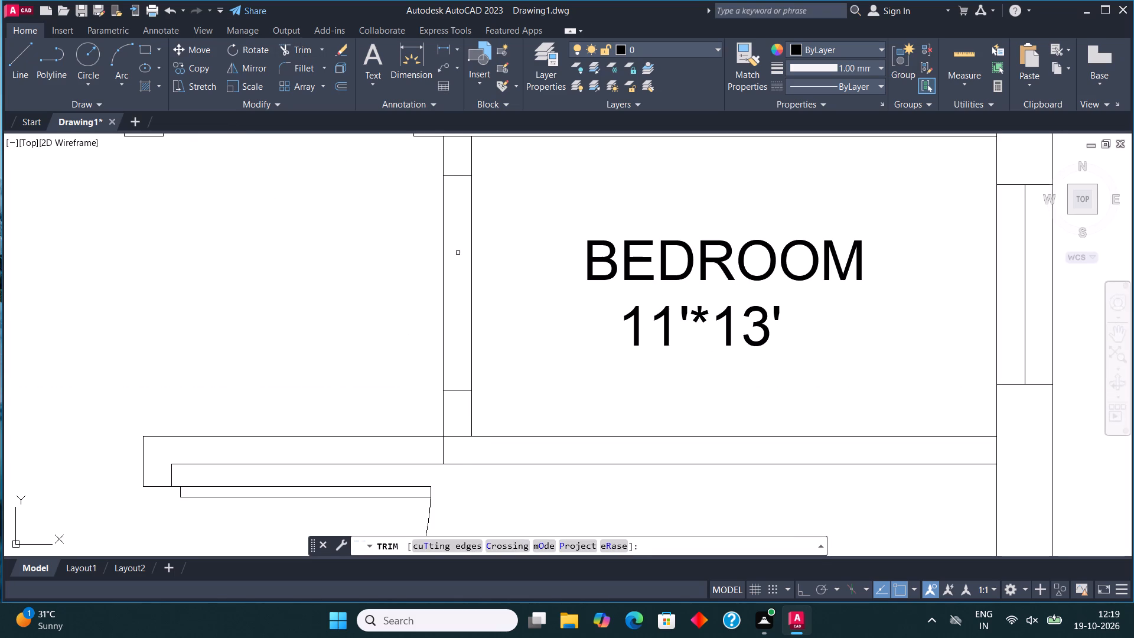
left_click_drag(462, 254, 468, 258)
left_click(490, 289)
key("Escape")
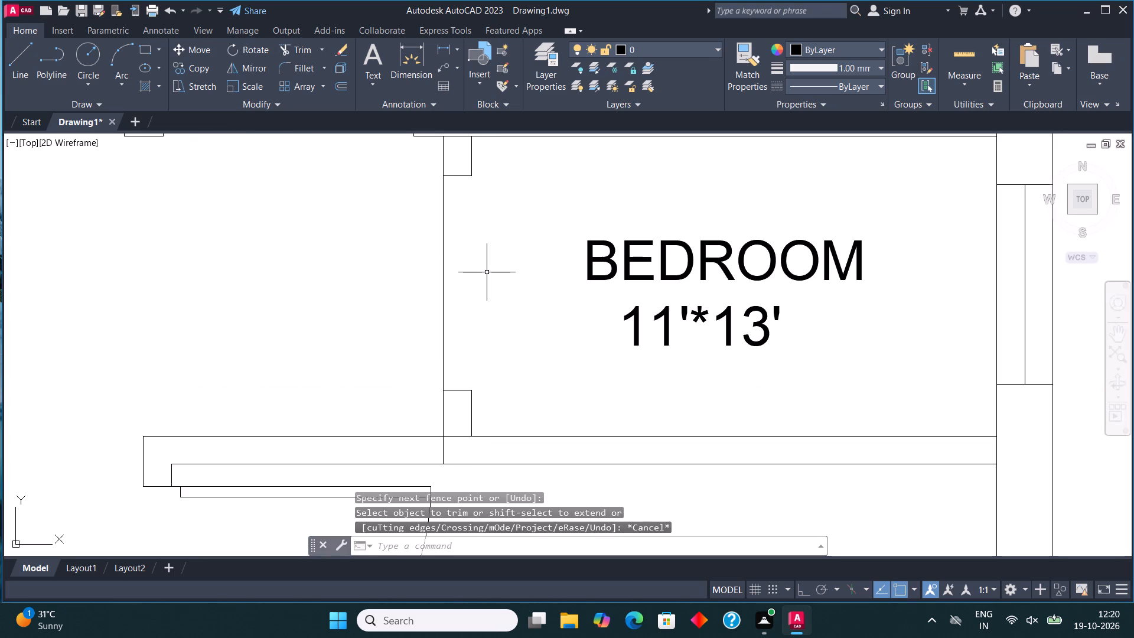
Replace the BEDROOM label in the small room below BEDROOM 2 with LOUNDRY and 7'*4' on a second line.
scroll(334, 164, "down", 2)
middle_click_drag(461, 236, 477, 367)
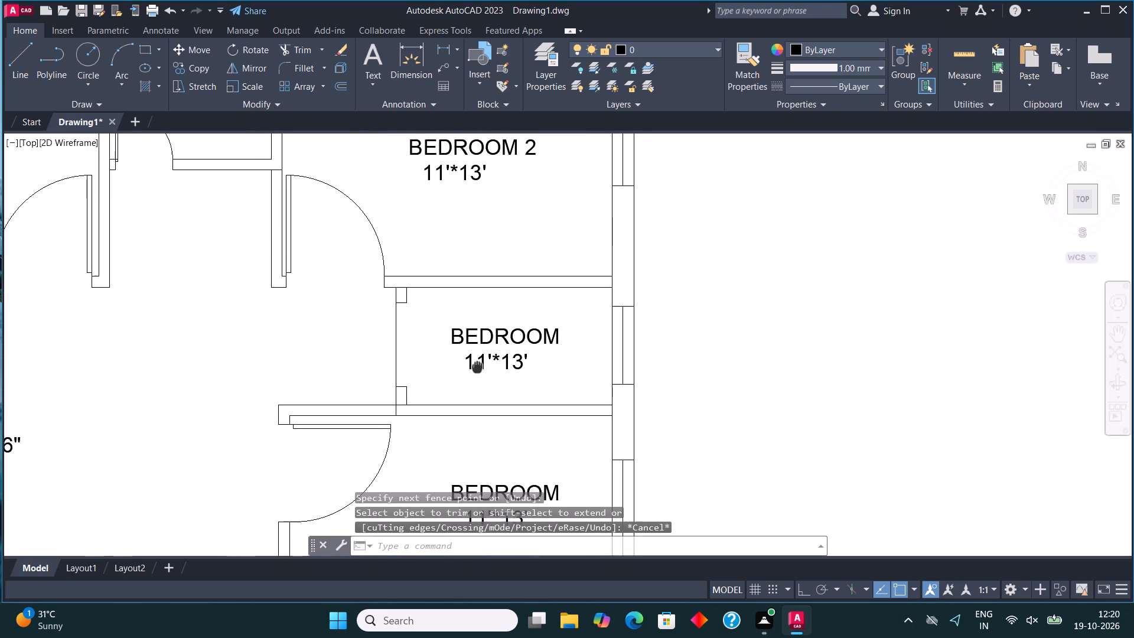
middle_click_drag(477, 367, 477, 343)
scroll(534, 318, "up", 2)
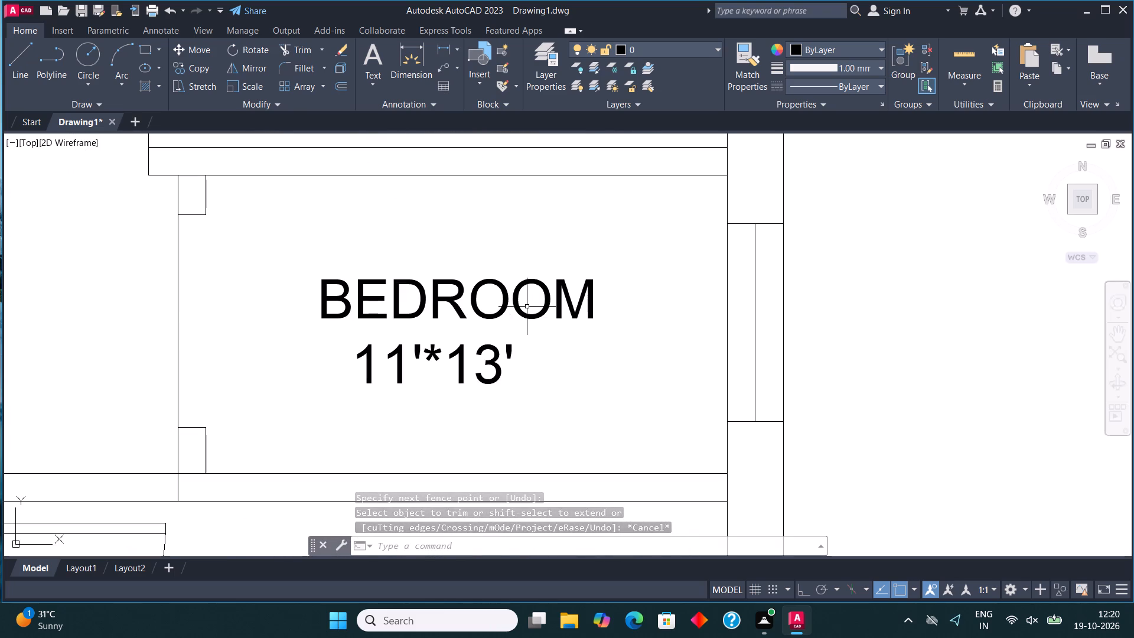
left_click(521, 301)
left_click(507, 289)
right_click(509, 291)
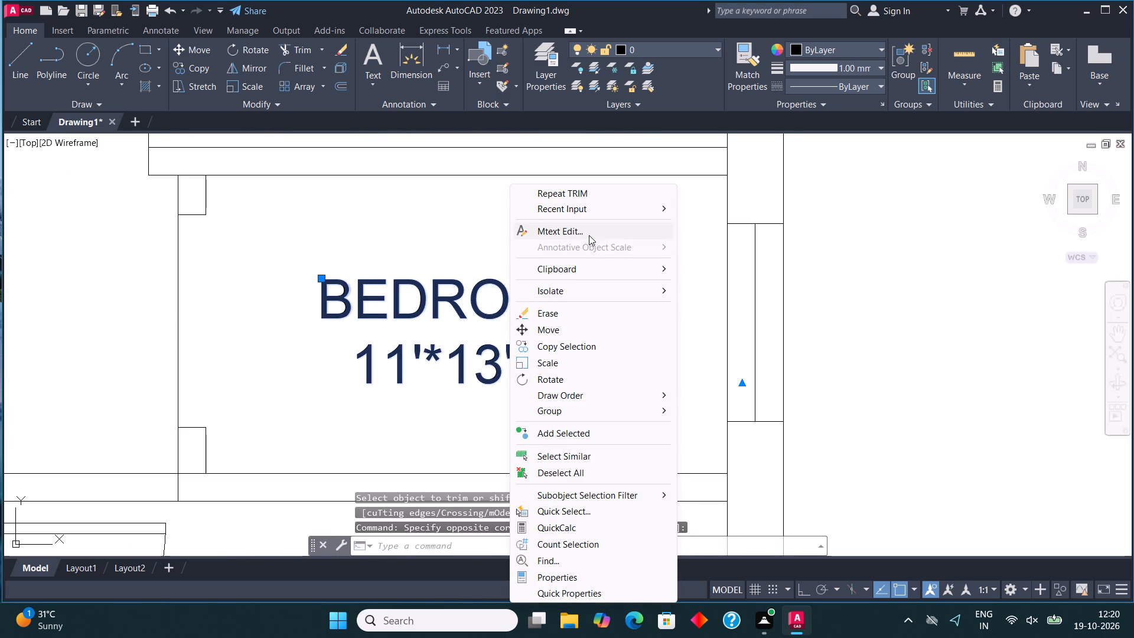
left_click(589, 233)
left_click(550, 350)
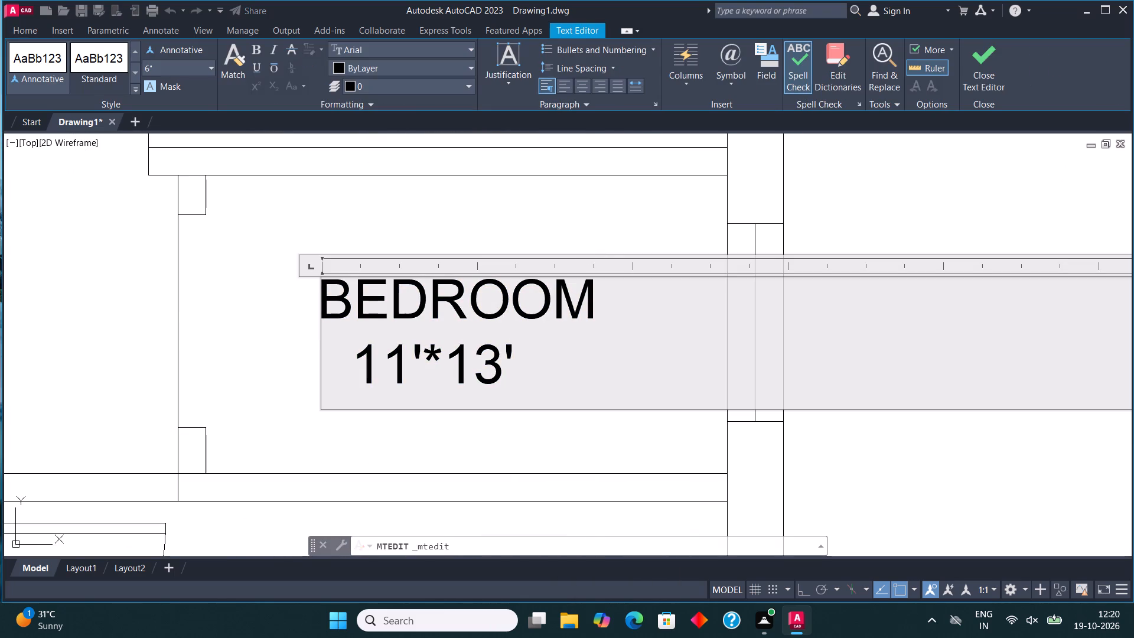
key("BackSpace")
key("BackSpace")
key("BackSpace")
key("BackSpace")
key("BackSpace")
key("BackSpace")
key("BackSpace")
key("BackSpace")
key("BackSpace")
key("BackSpace")
key("BackSpace")
key("BackSpace")
key("BackSpace")
key("BackSpace")
key("BackSpace")
key("BackSpace")
key("BackSpace")
key("BackSpace")
key("BackSpace")
key("BackSpace")
type("LOUNDRY")
key("Return")
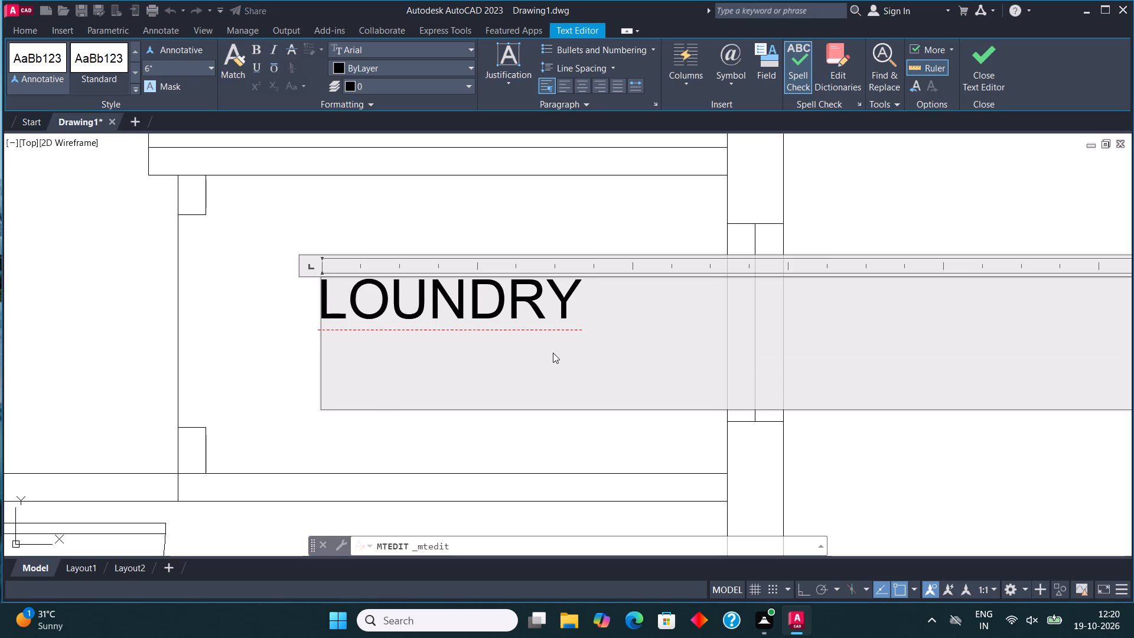
type("7'")
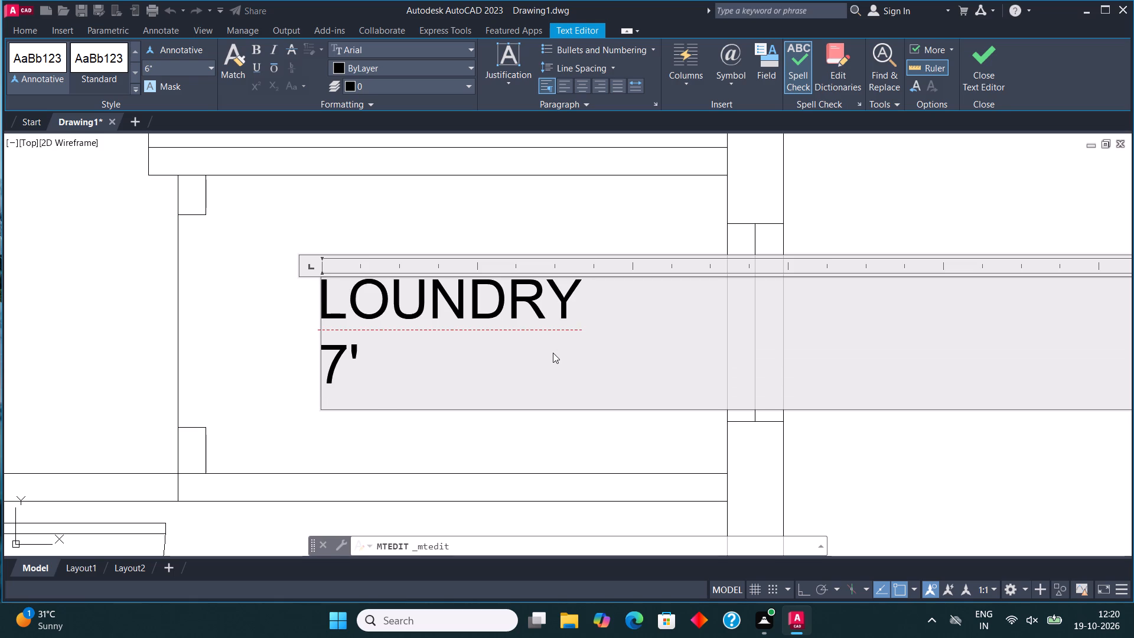
type("*4'")
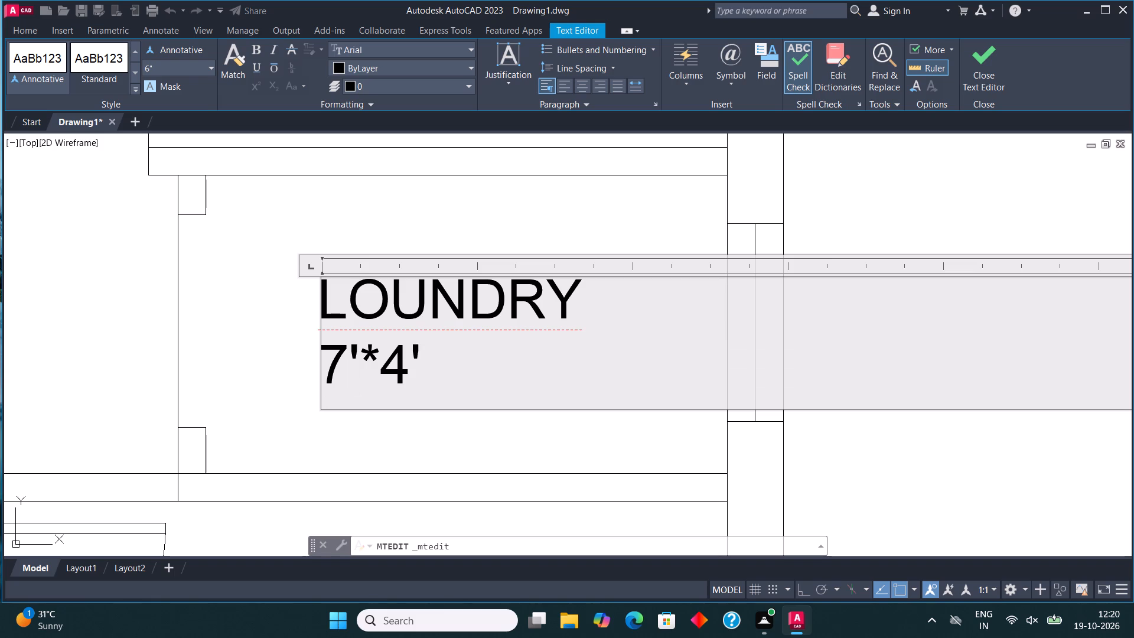
Indent the LOUNDRY label's size line by three spaces and finish editing the label.
left_click(321, 354)
key("space")
key("space")
key("space")
left_click(990, 56)
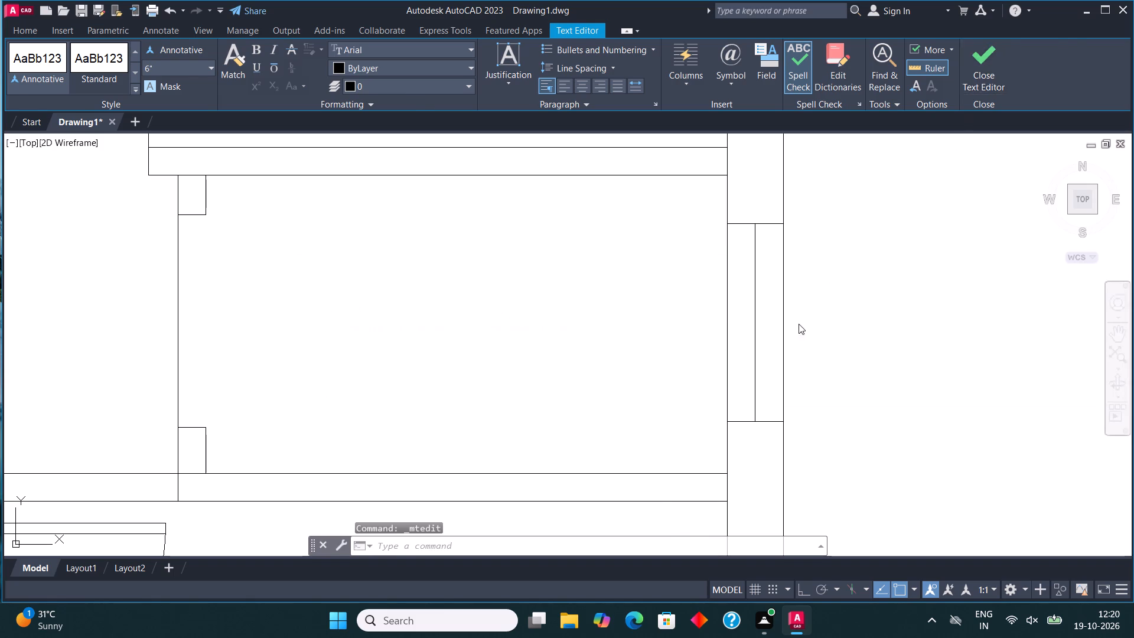
Replace the BEDROOM label in the room above the staircase with KITCHEN and 11'*7' on a second line.
scroll(588, 396, "down", 2)
middle_click_drag(581, 457, 610, 334)
middle_click_drag(588, 435, 601, 392)
scroll(586, 363, "up", 2)
left_click(565, 336)
right_click(567, 333)
left_click(611, 230)
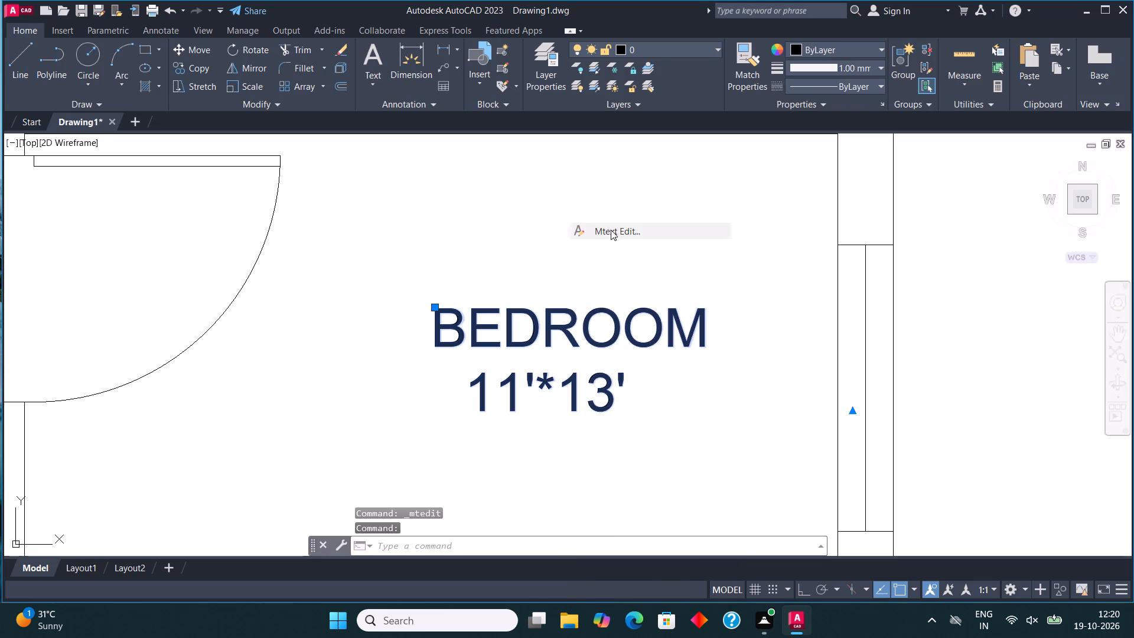
left_click(644, 411)
key("BackSpace")
key("BackSpace")
key("BackSpace")
key("BackSpace")
key("BackSpace")
key("BackSpace")
key("BackSpace")
key("BackSpace")
key("BackSpace")
key("BackSpace")
key("BackSpace")
key("BackSpace")
key("BackSpace")
key("BackSpace")
key("BackSpace")
key("BackSpace")
key("BackSpace")
key("BackSpace")
key("BackSpace")
key("BackSpace")
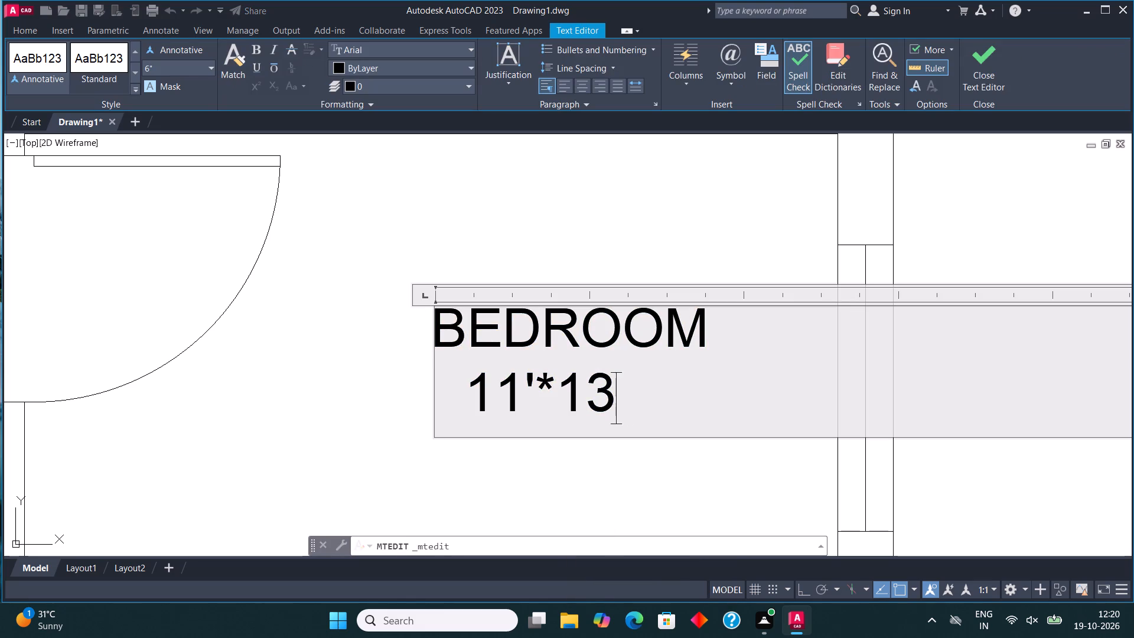
type("KITCHEN")
key("Return")
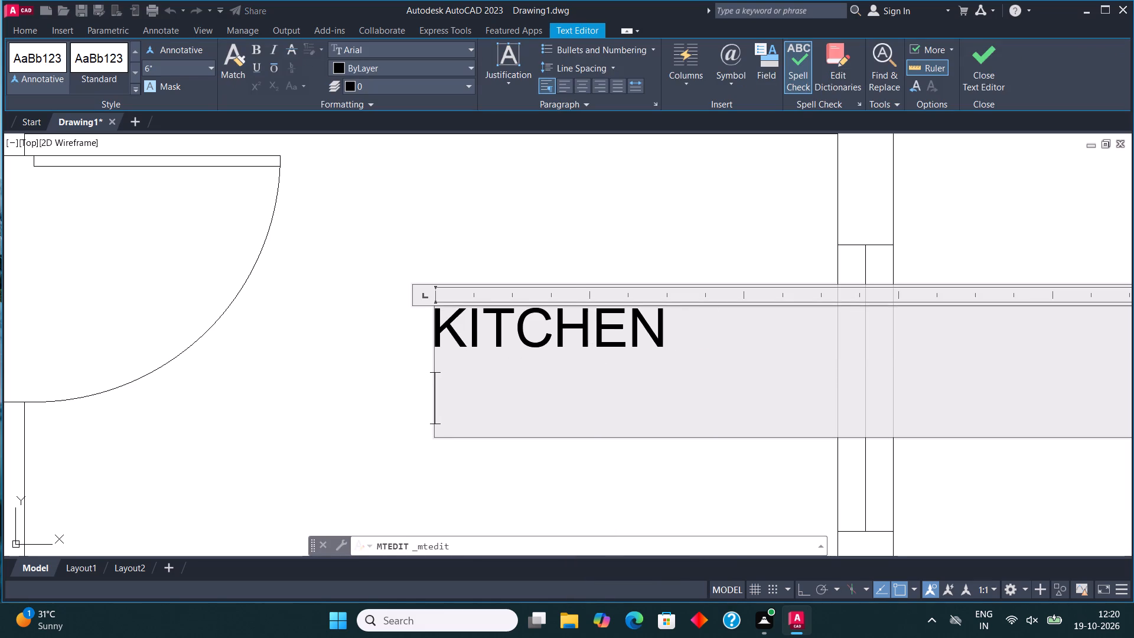
type("11'")
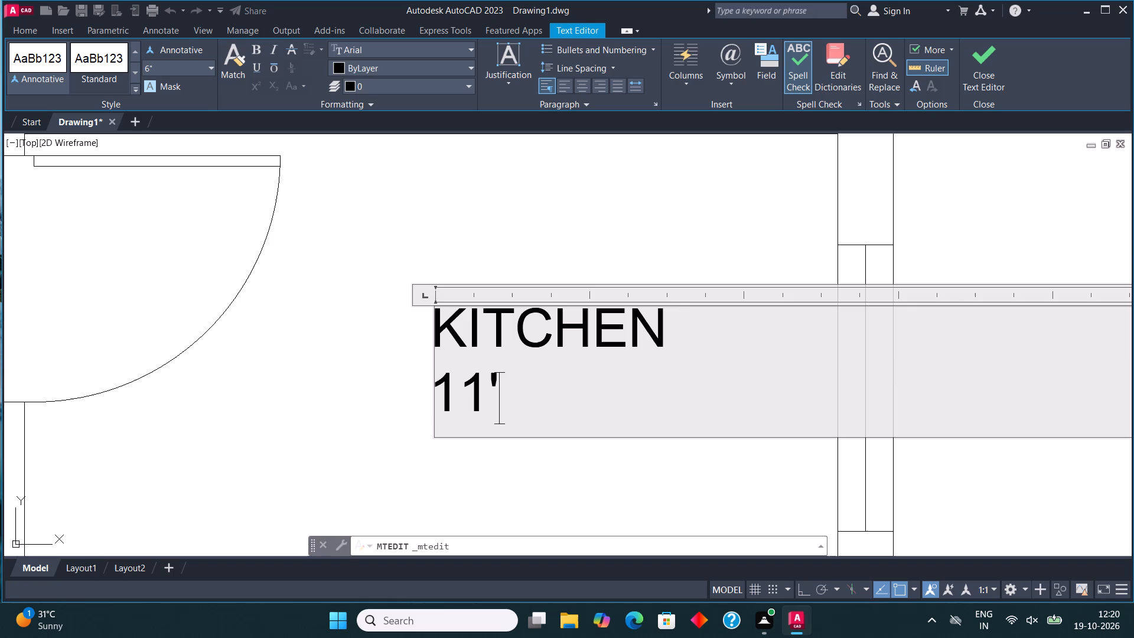
type("*7'")
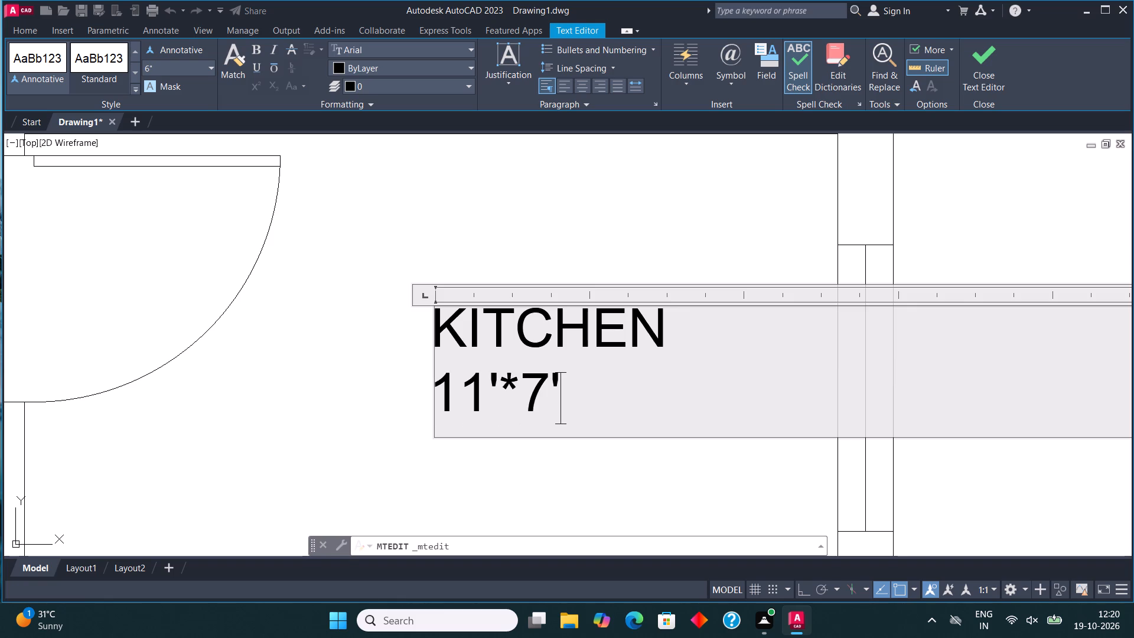
Indent the KITCHEN label's size line by two spaces and finish editing the label.
left_click(447, 390)
left_click(439, 399)
key("space")
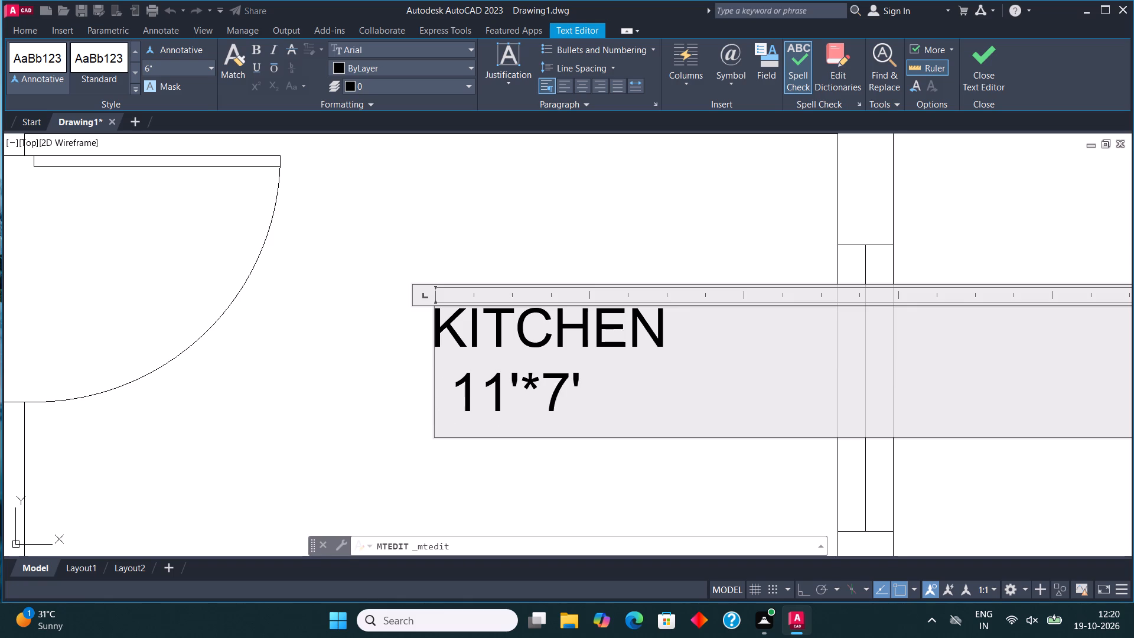
key("space")
left_click(986, 53)
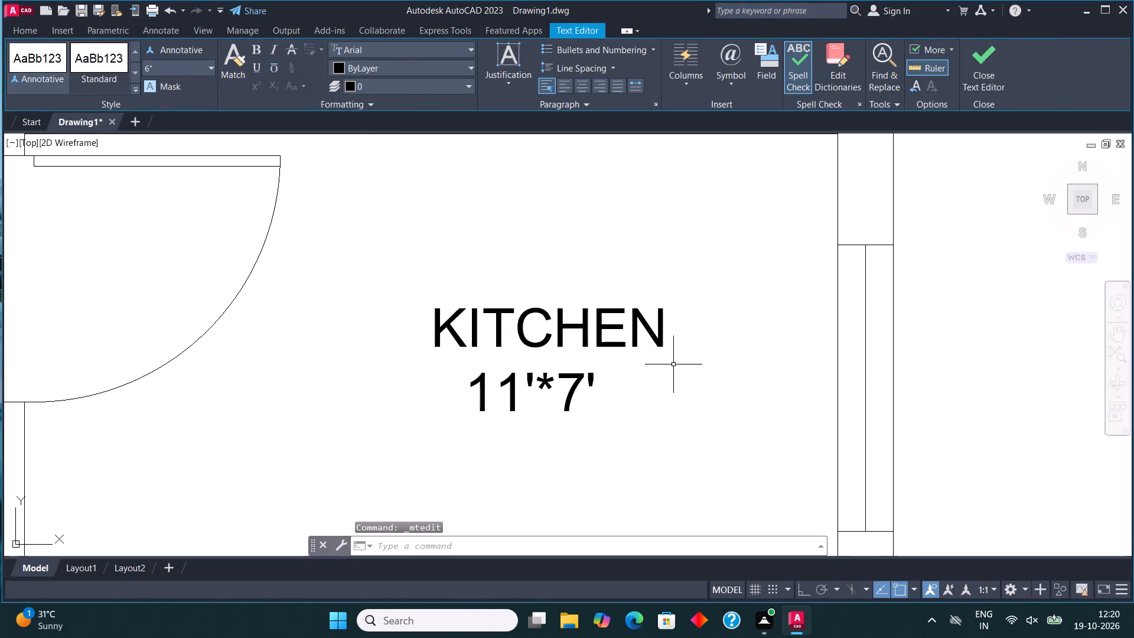
Draw a kitchen counter edge running 2' inward from the exterior wall along the laundry-side wall, with a perpendicular line towards the staircase.
scroll(571, 343, "down", 3)
middle_click_drag(580, 376, 568, 375)
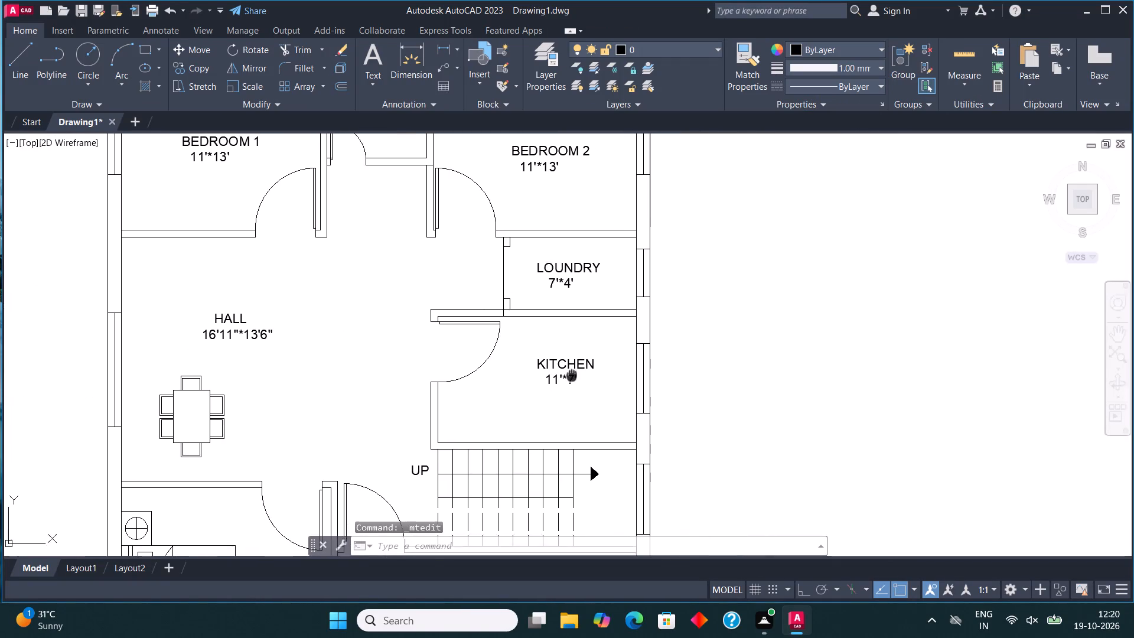
middle_click_drag(568, 375, 566, 375)
left_click(19, 68)
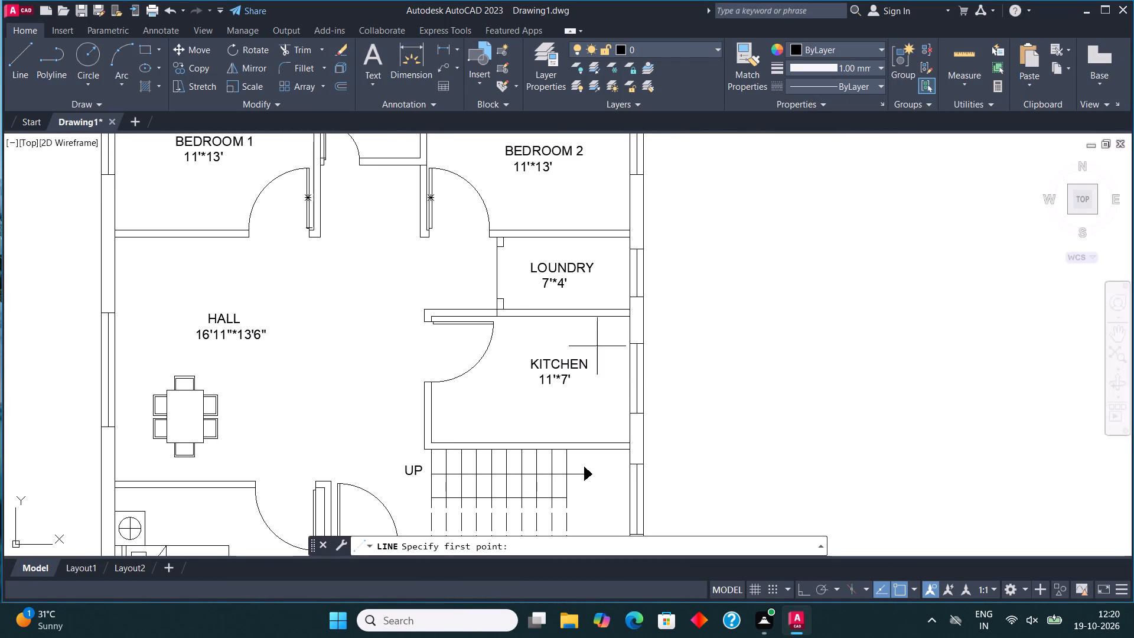
left_click(629, 315)
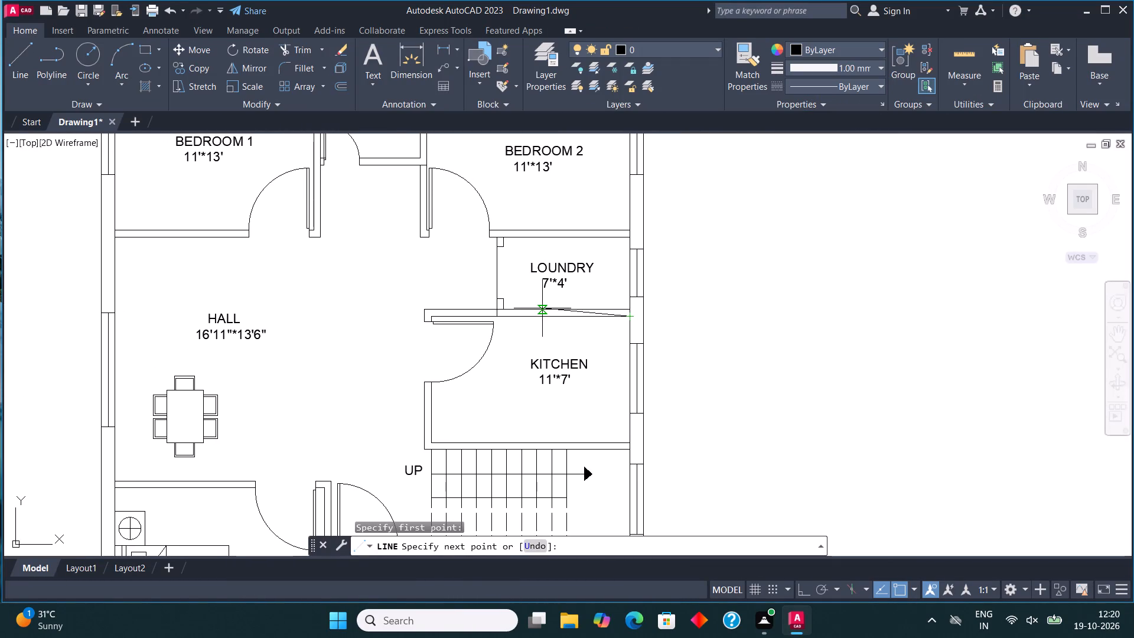
key("F8")
type("2'")
key("Return")
scroll(586, 396, "up", 1)
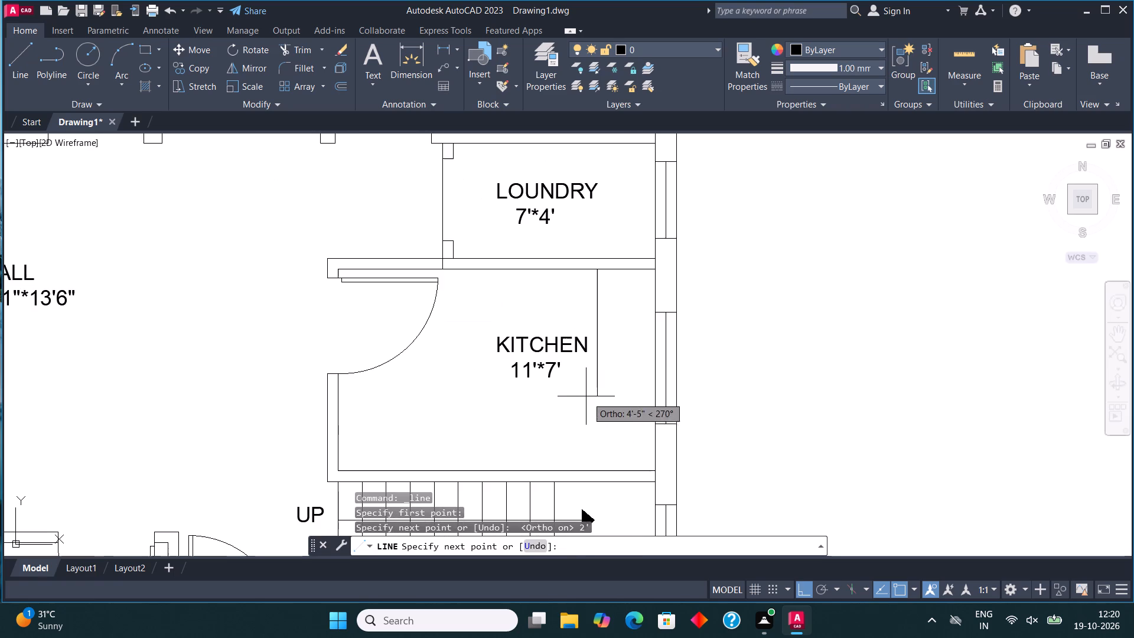
left_click(594, 410)
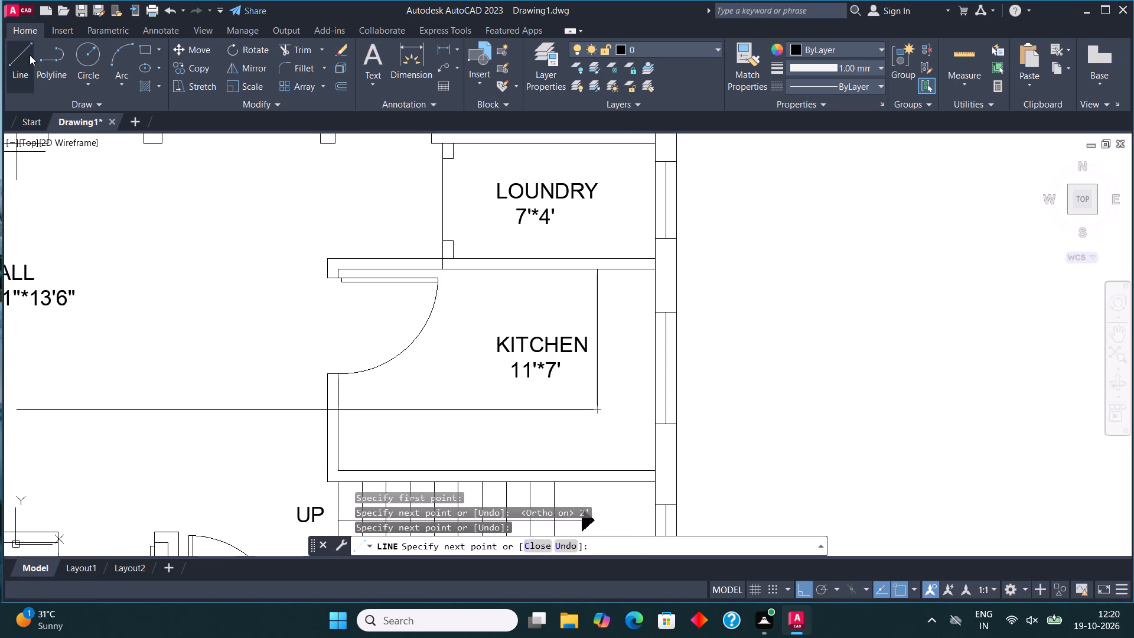
Draw the staircase-side counter edge starting 2' out from the kitchen's lower wall, with a horizontal line towards the first counter line.
left_click(23, 54)
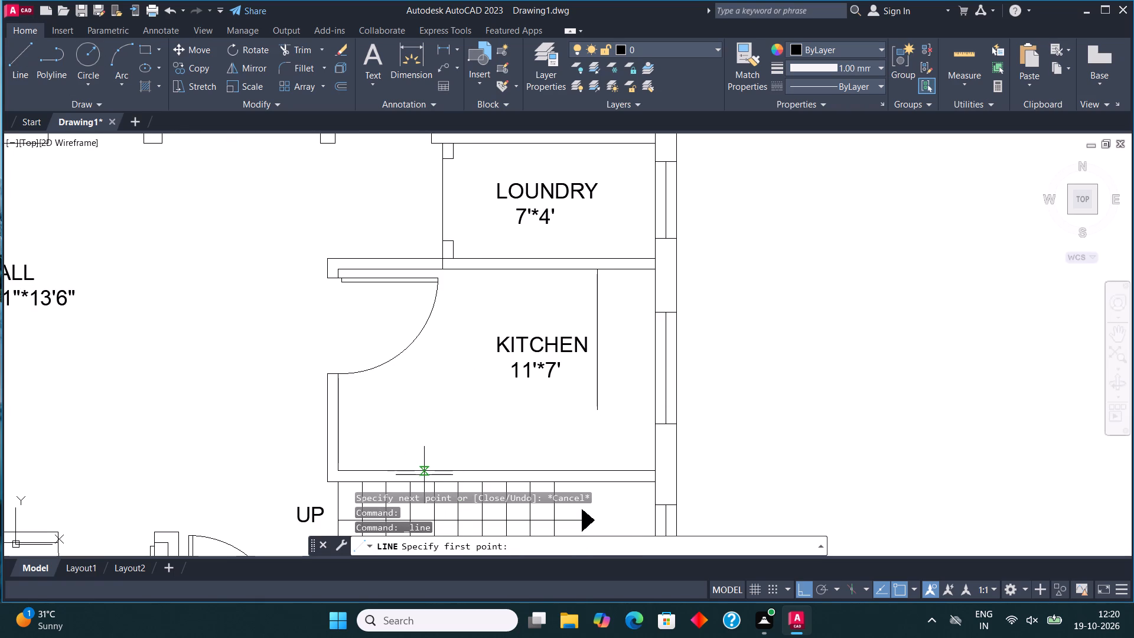
left_click(431, 473)
type("2'")
key("Return")
left_click(552, 424)
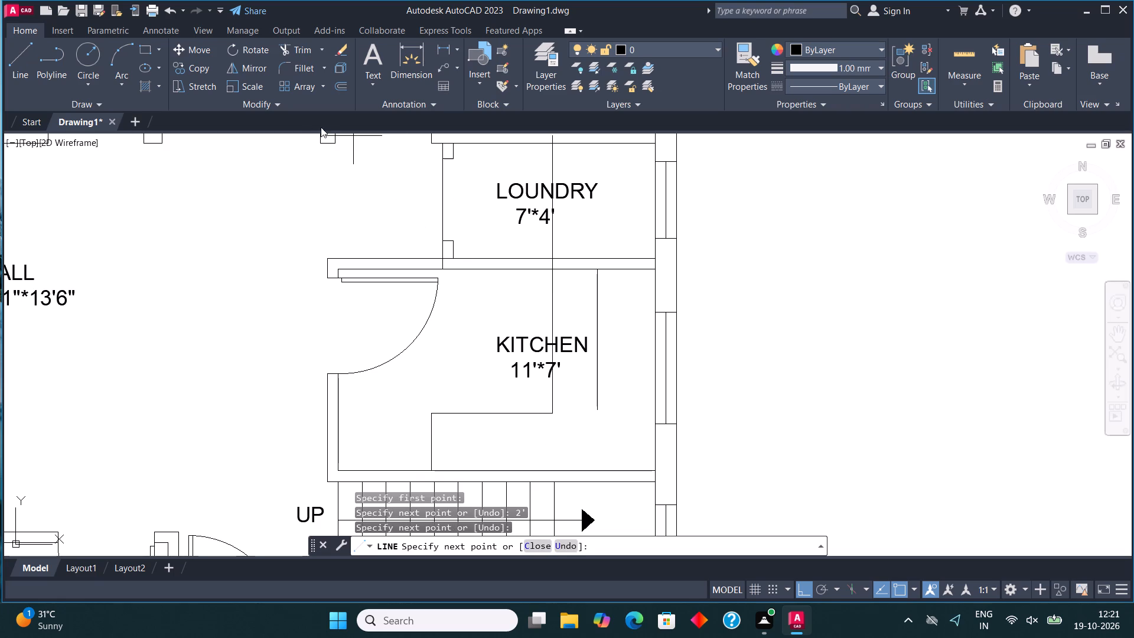
Fillet the two open counter lines into a sharp corner to complete the L-shaped kitchen counter.
left_click(298, 70)
left_click(523, 411)
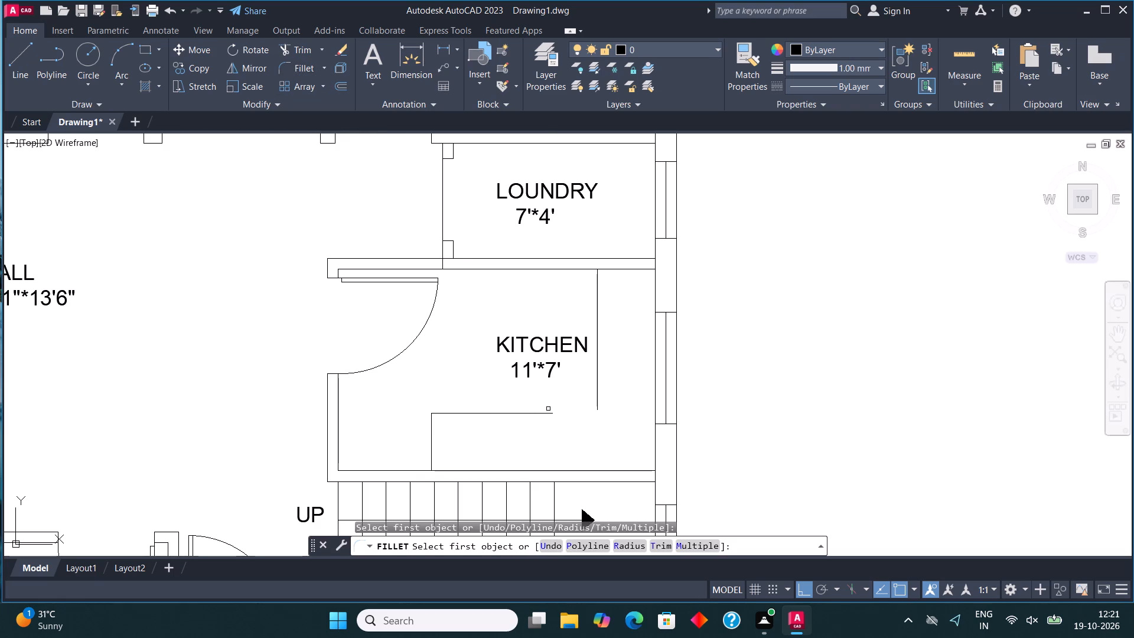
left_click(535, 414)
left_click(595, 380)
left_click(596, 375)
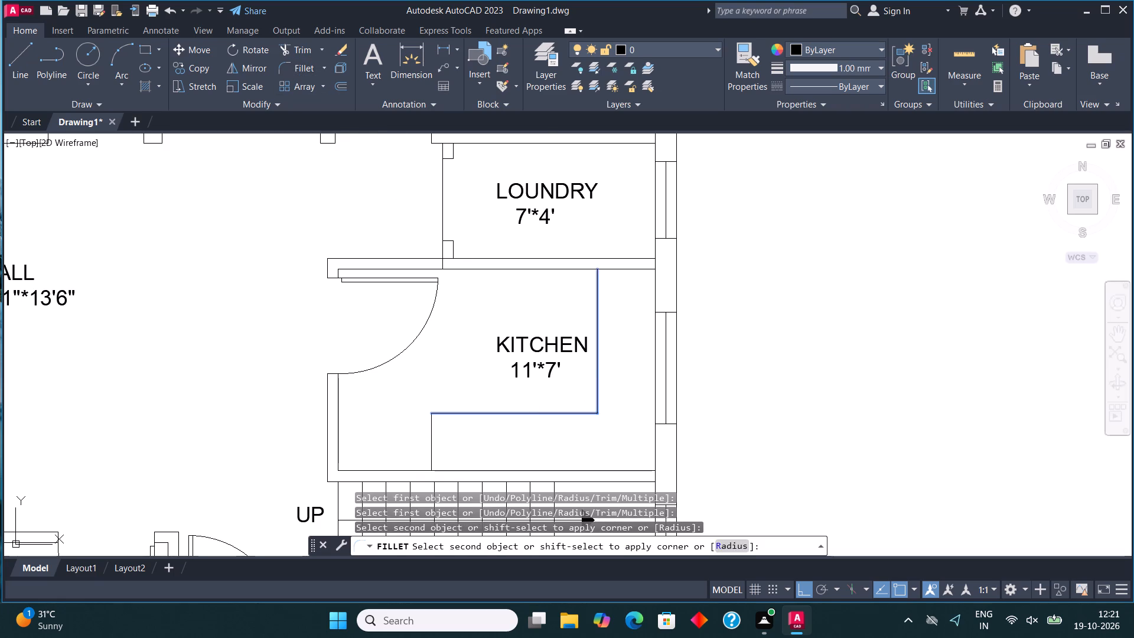
Draw a fridge rectangle on the staircase-side wall between the counter end and the door wall, with a thin handle rectangle on its front.
left_click(143, 41)
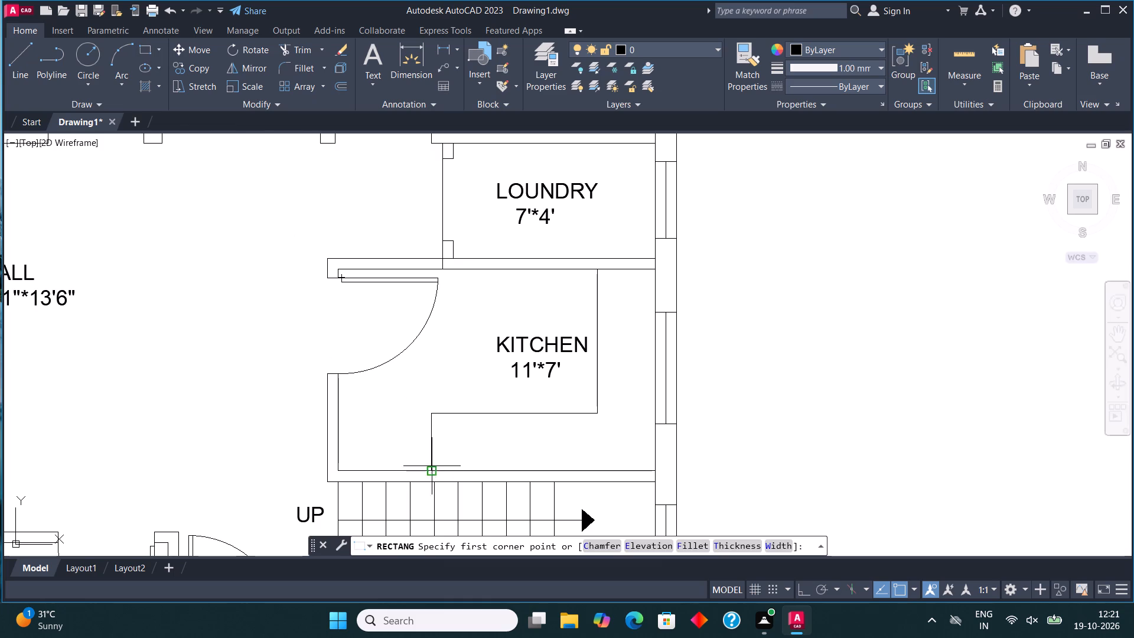
scroll(409, 460, "up", 1)
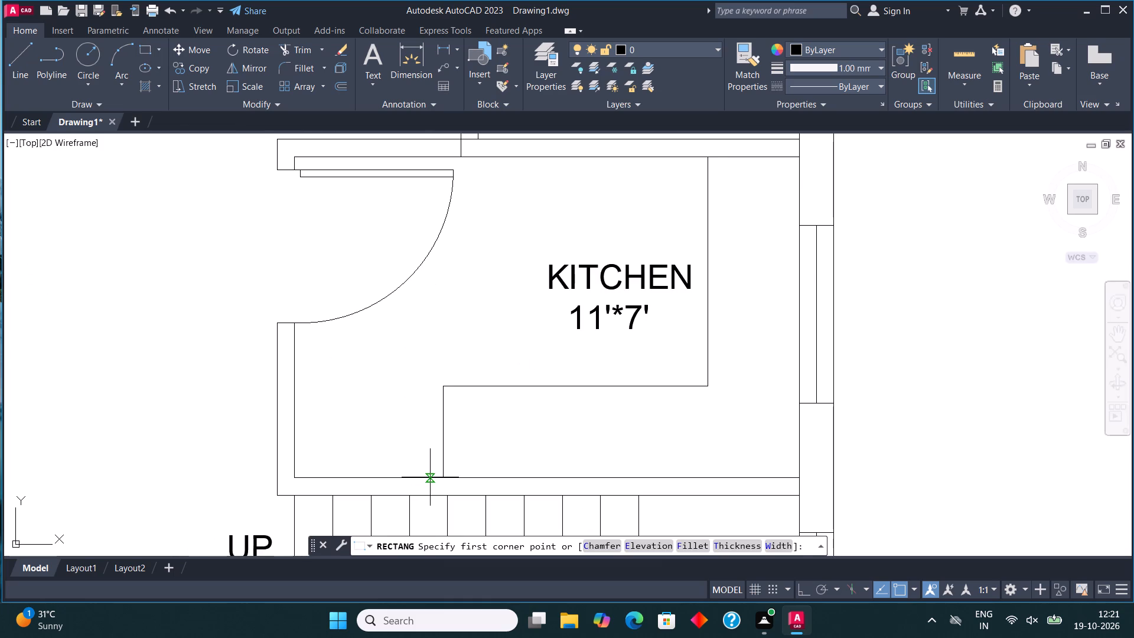
left_click(431, 477)
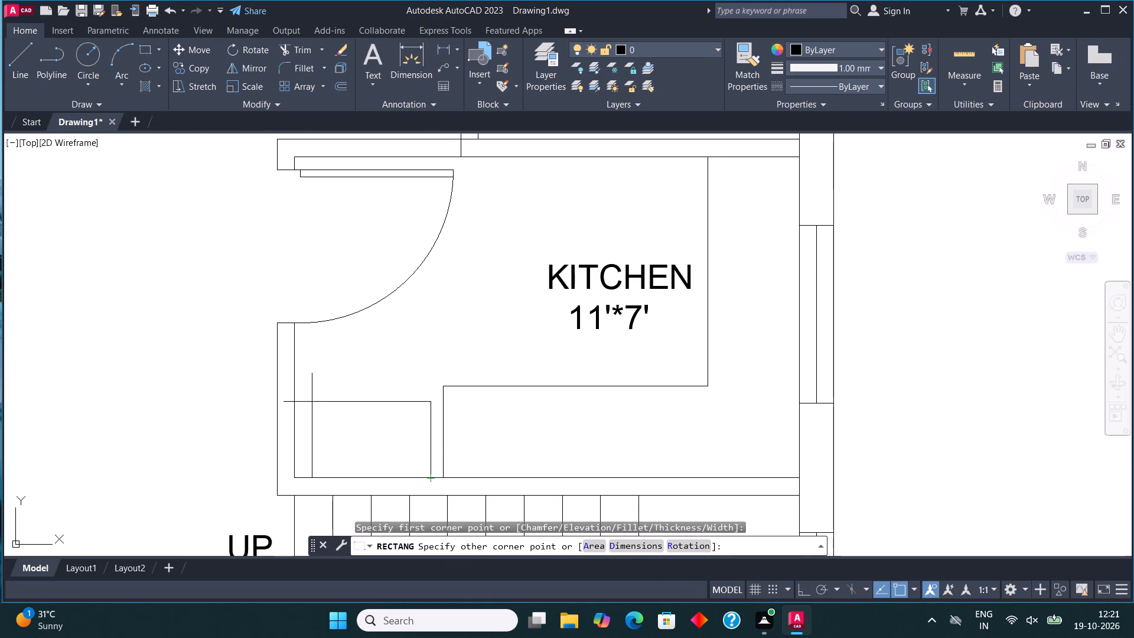
left_click(314, 402)
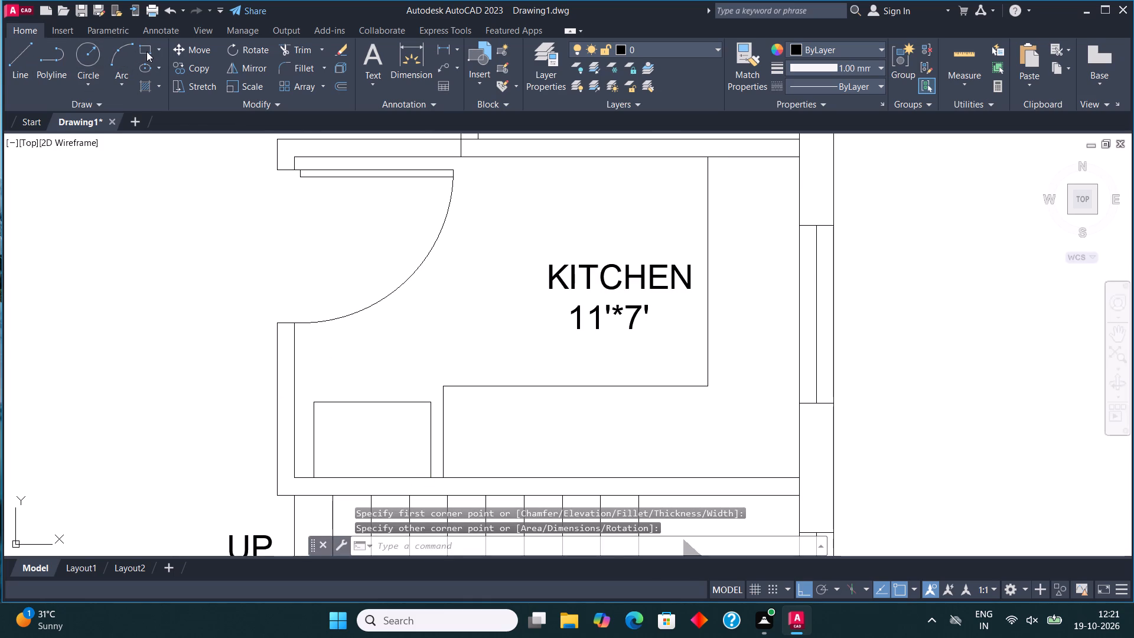
left_click(146, 51)
scroll(431, 399, "up", 1)
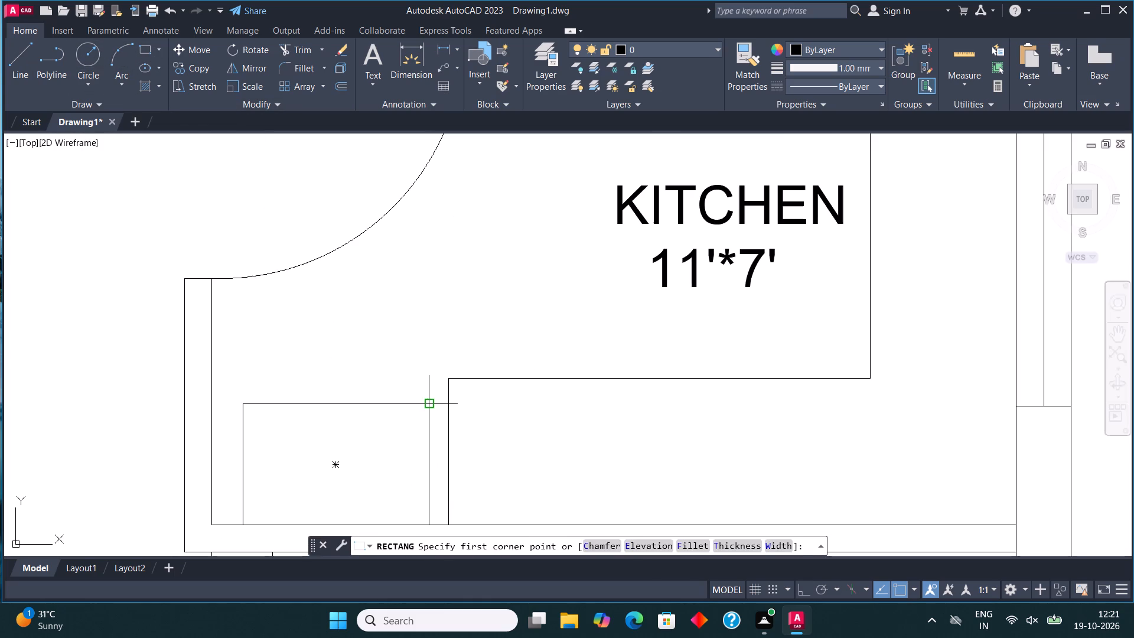
left_click(425, 402)
left_click(347, 395)
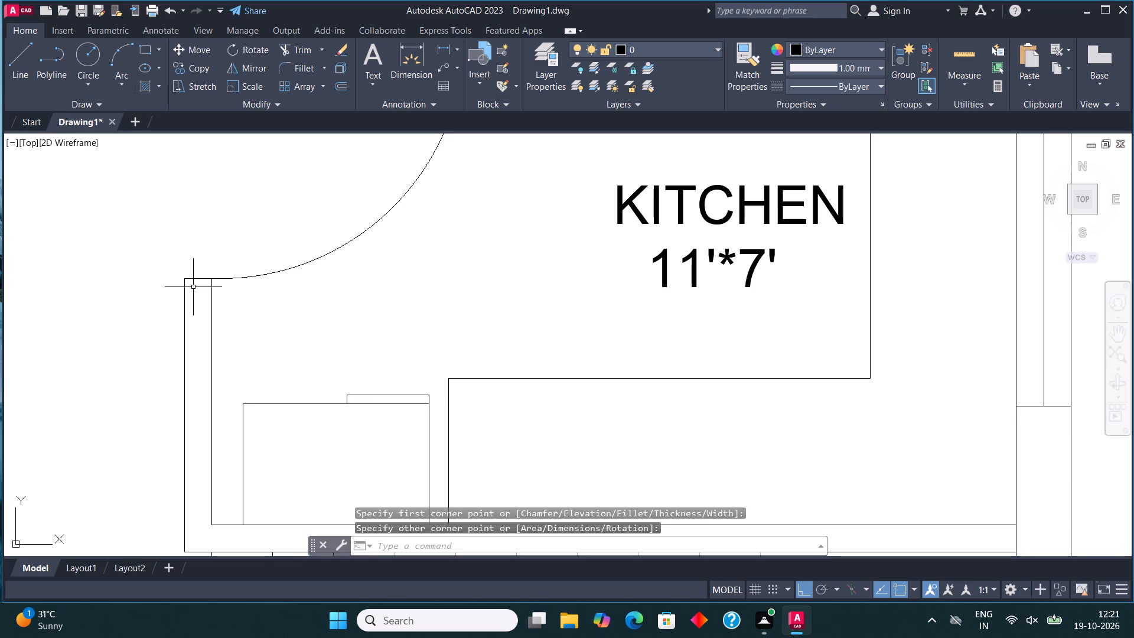
Draw a rectangle for the stove on the counter section along the staircase-side wall.
scroll(204, 193, "down", 2)
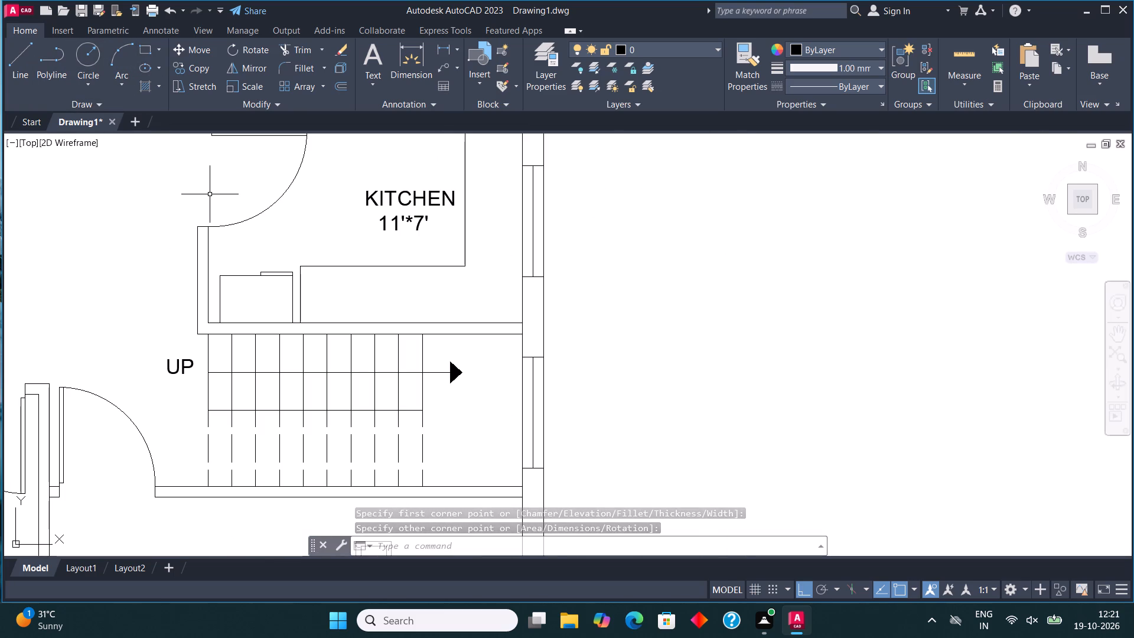
left_click(146, 47)
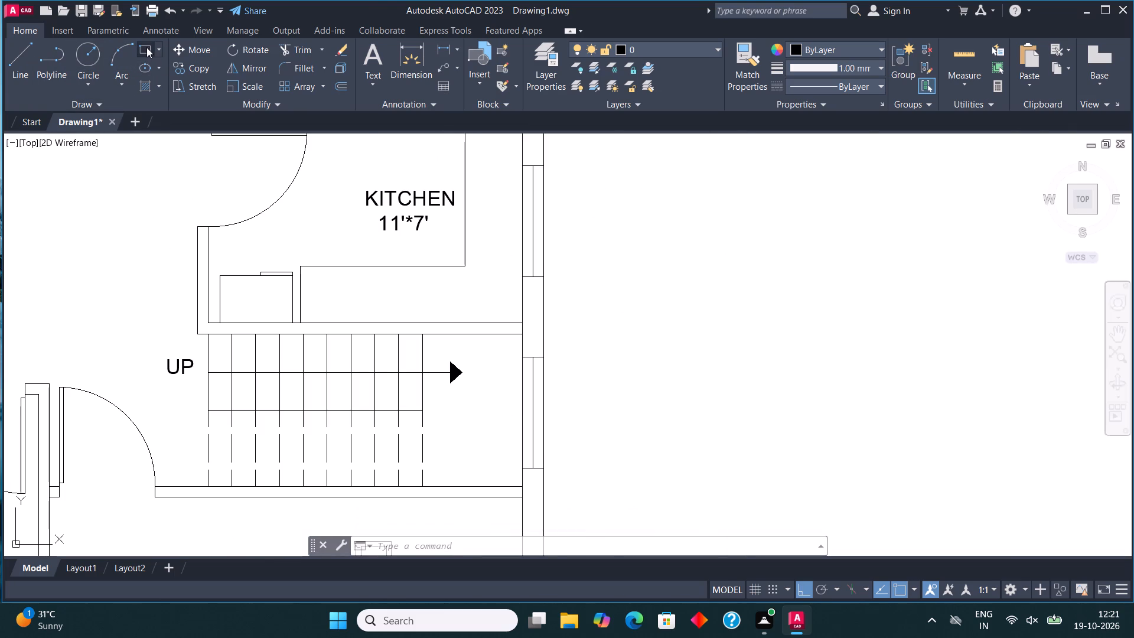
scroll(369, 256, "up", 2)
left_click(324, 297)
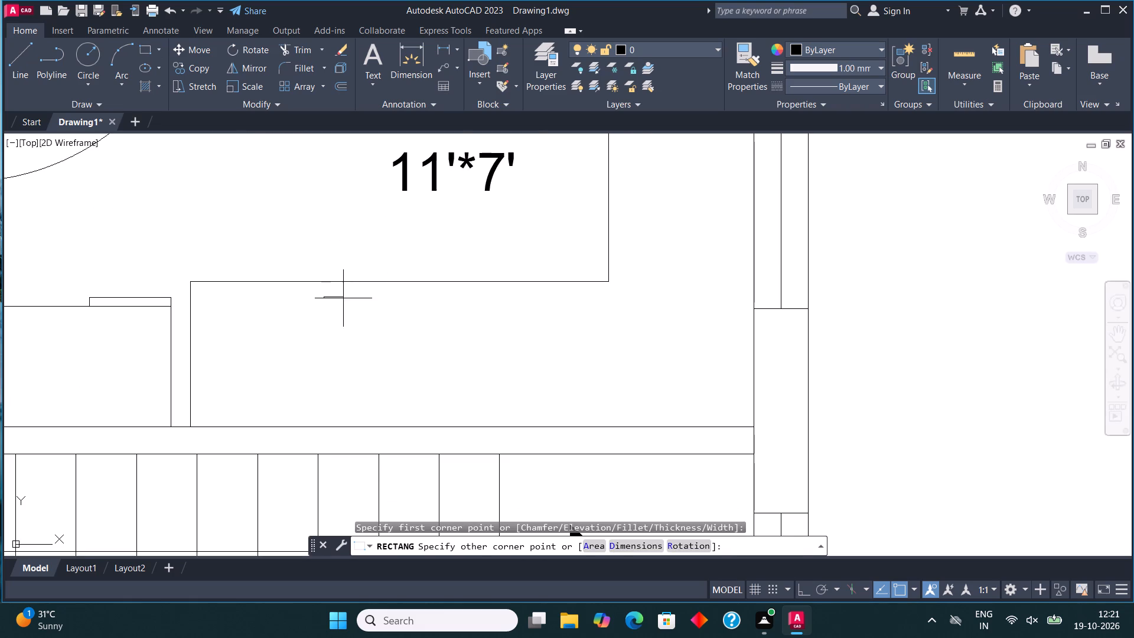
left_click(522, 416)
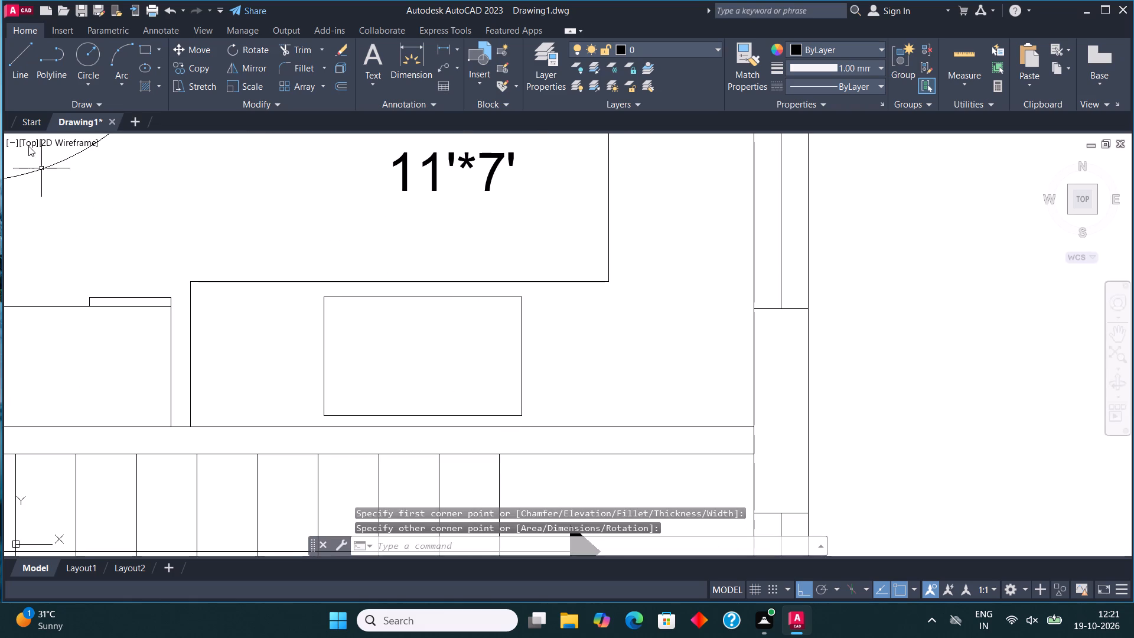
Draw a burner circle of about 4" radius in the stove's lower-left corner and copy it to the upper-right corner.
left_click(87, 63)
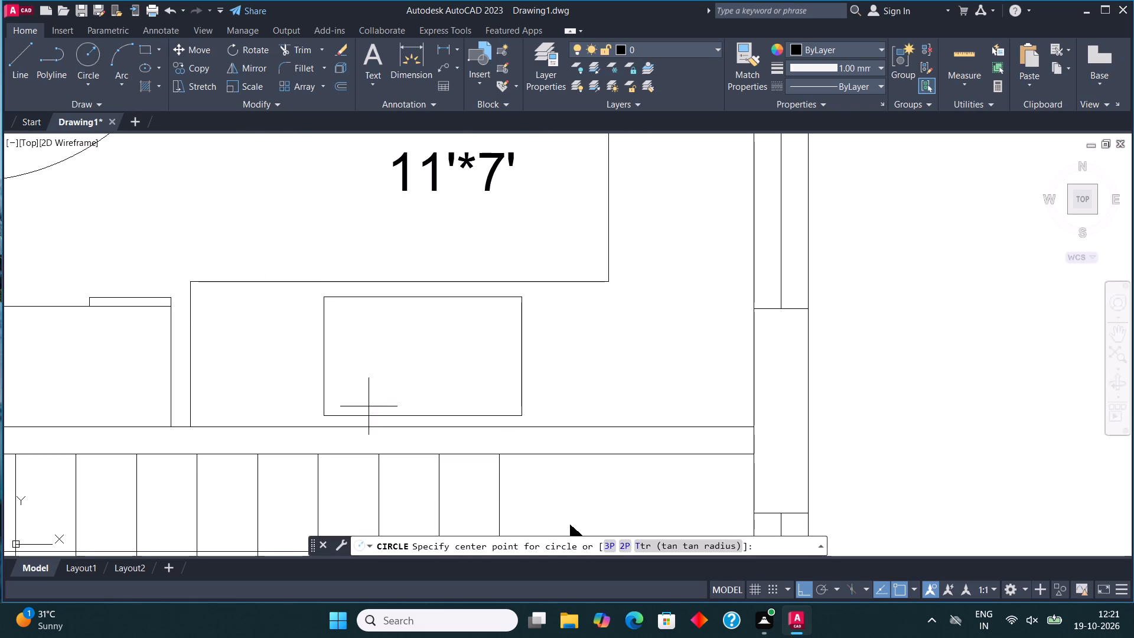
left_click(373, 378)
left_click(392, 404)
left_click_drag(384, 376, 382, 370)
left_click(364, 343)
left_click(197, 65)
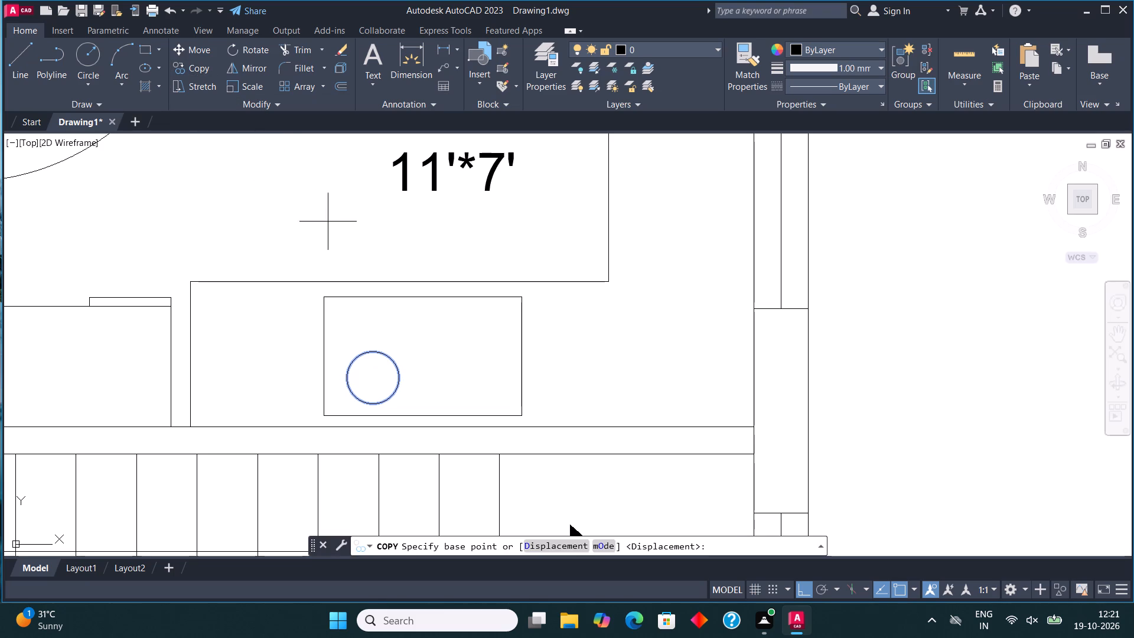
left_click(374, 376)
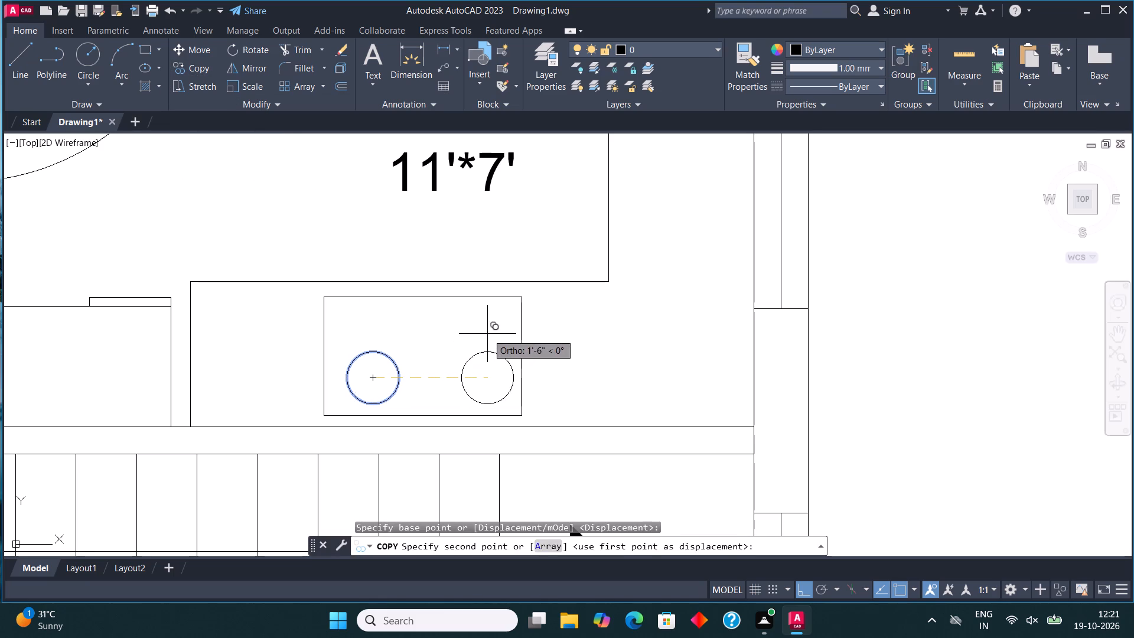
key("F8")
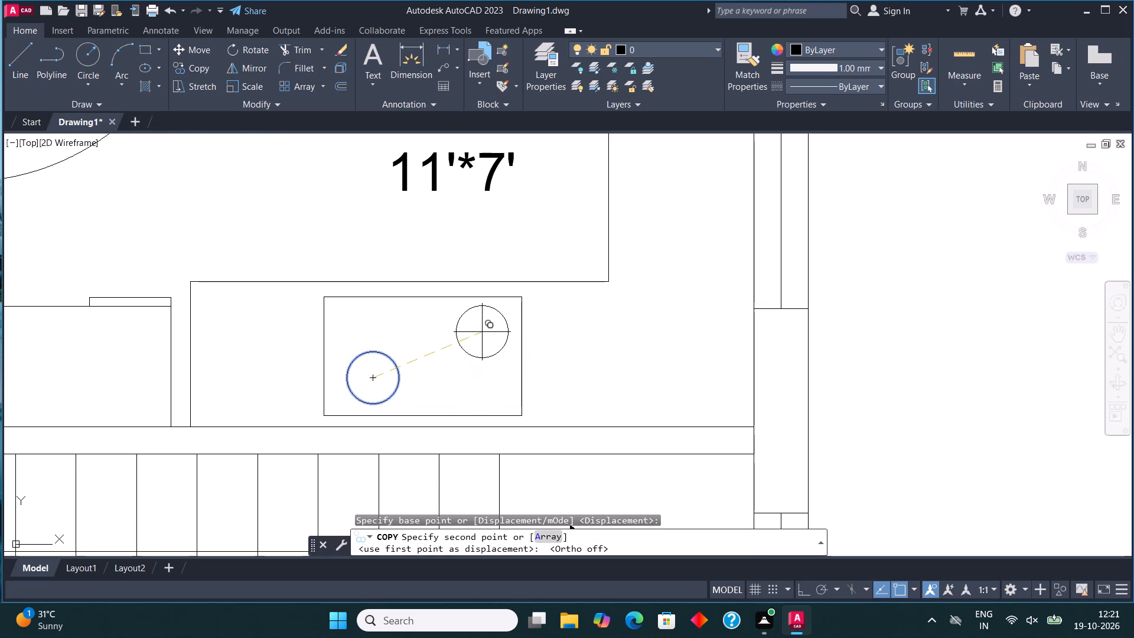
left_click(477, 333)
key("Escape")
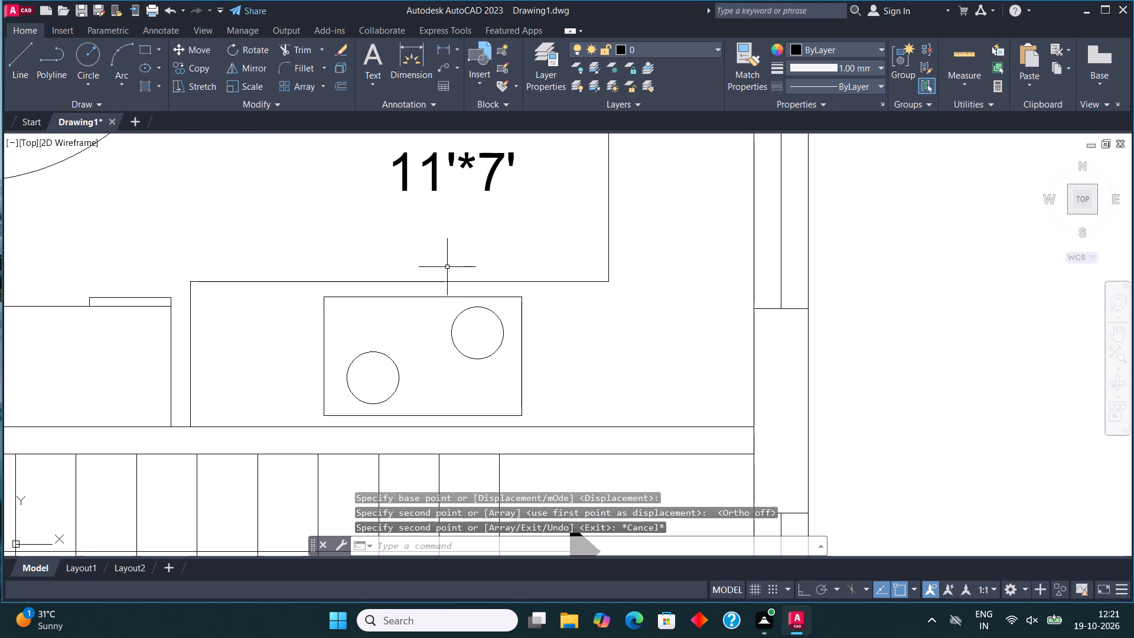
Draw a smaller burner circle in the stove's upper-left corner and copy it to the lower-right corner.
left_click(82, 53)
scroll(367, 327, "up", 1)
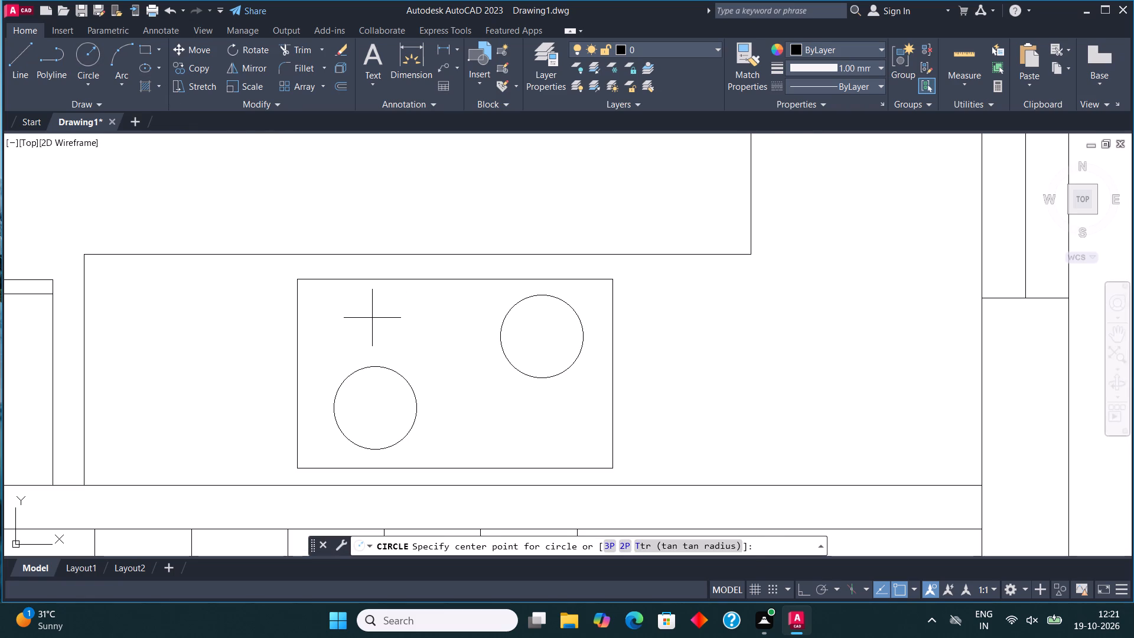
left_click(372, 318)
left_click(389, 327)
left_click(379, 316)
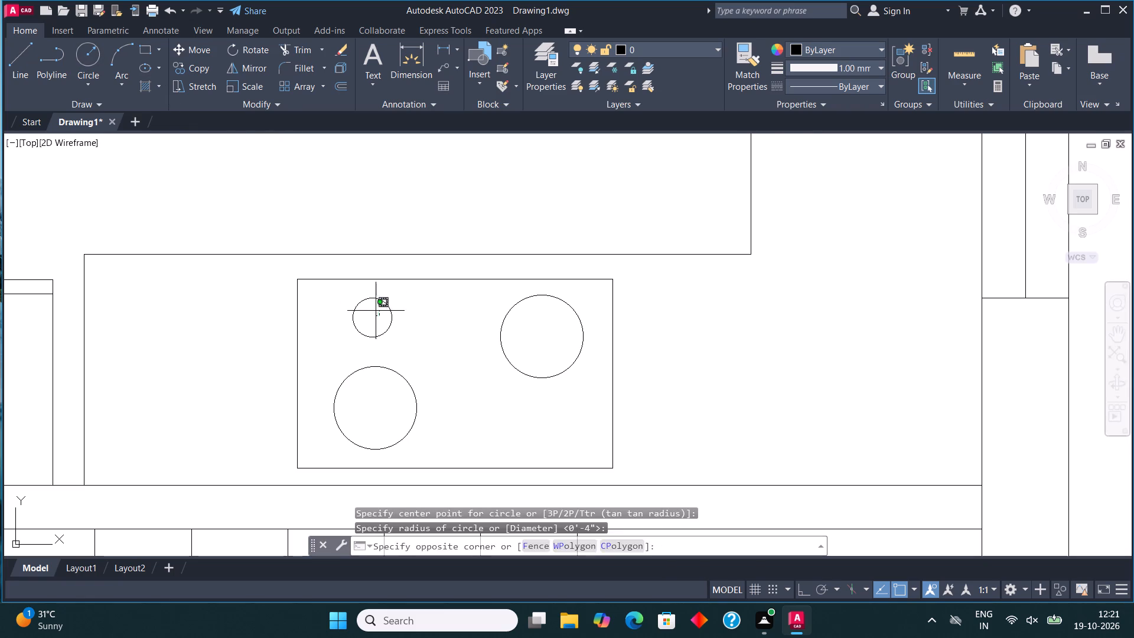
left_click(364, 295)
left_click(194, 64)
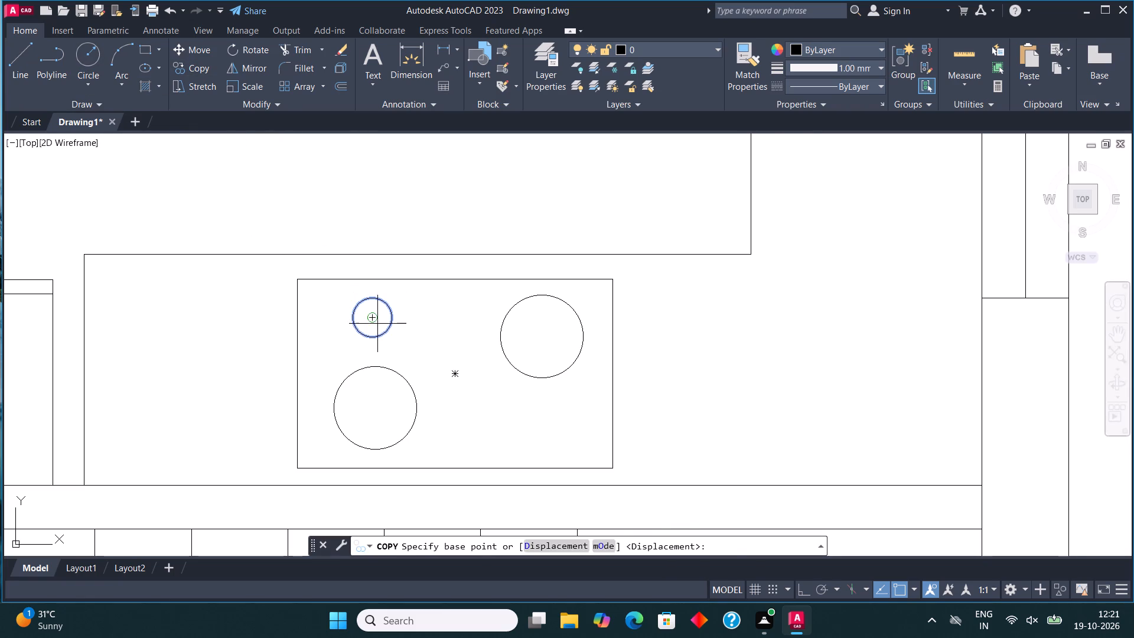
left_click(374, 319)
left_click(543, 420)
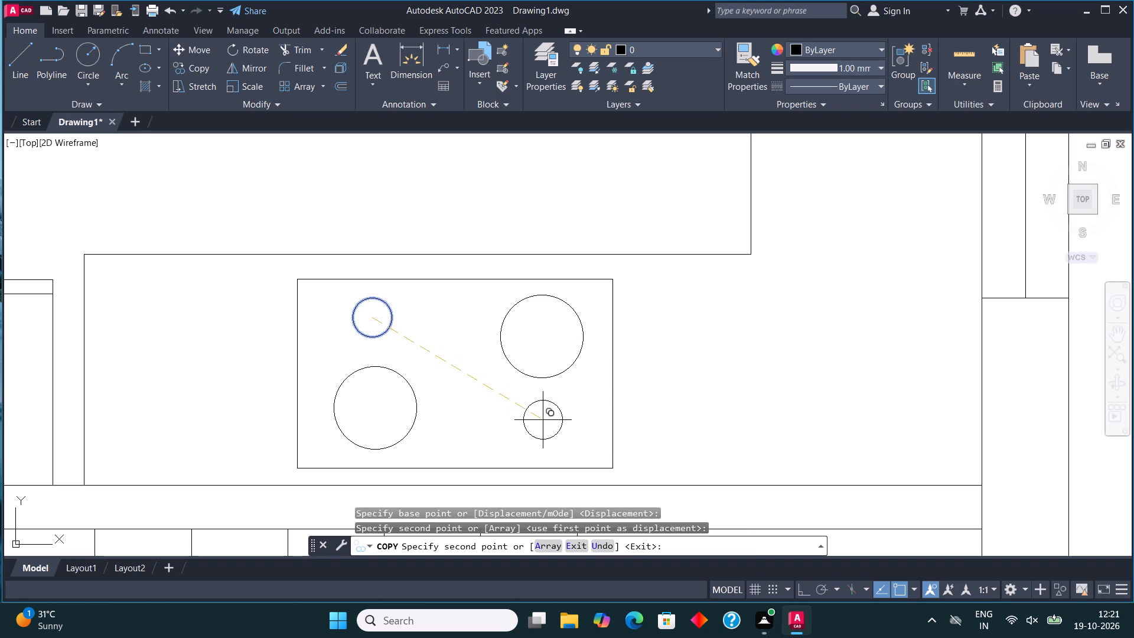
key("Escape")
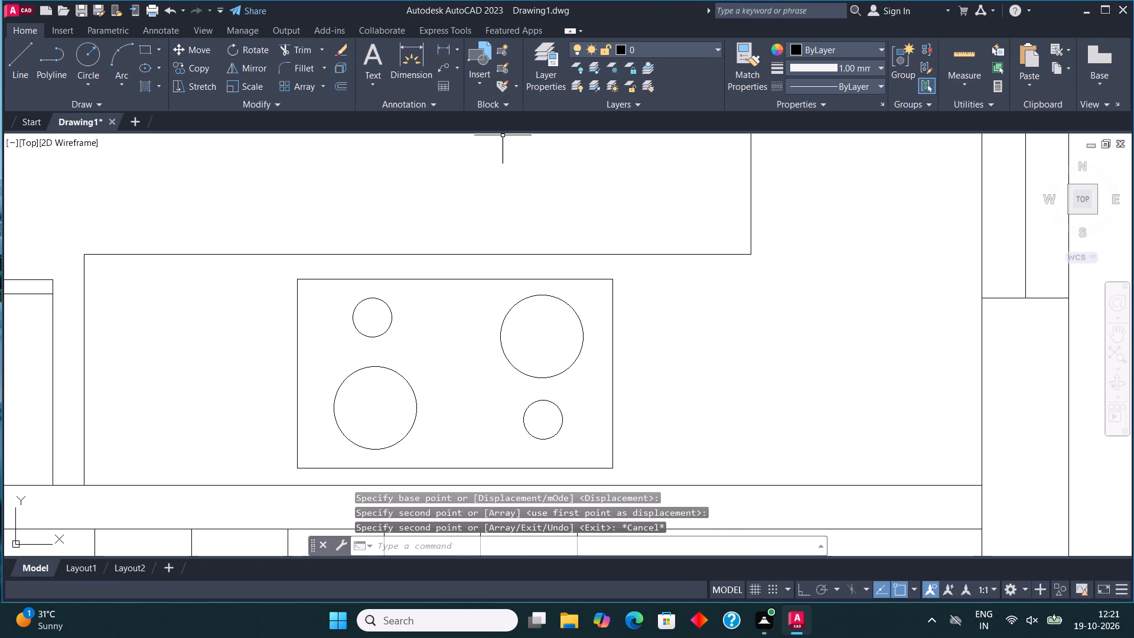
Draw a rectangle for the sink on the counter section along the exterior wall, beside the kitchen window.
scroll(530, 410, "down", 4)
scroll(615, 354, "up", 2)
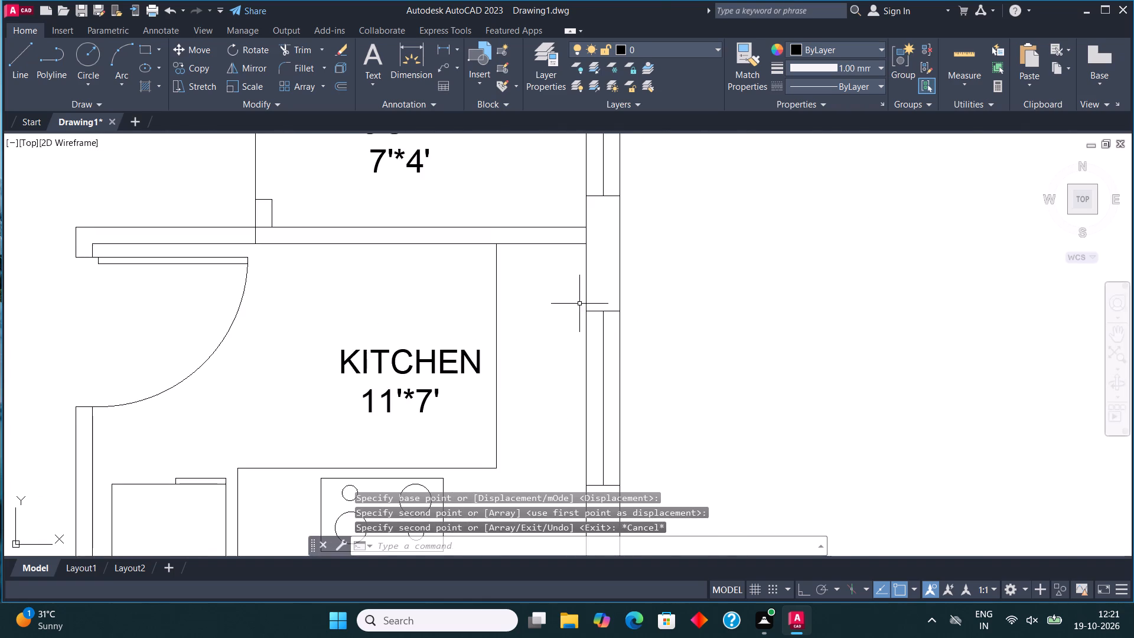
scroll(578, 302, "up", 1)
middle_click_drag(575, 301, 554, 299)
scroll(554, 299, "up", 1)
left_click(151, 44)
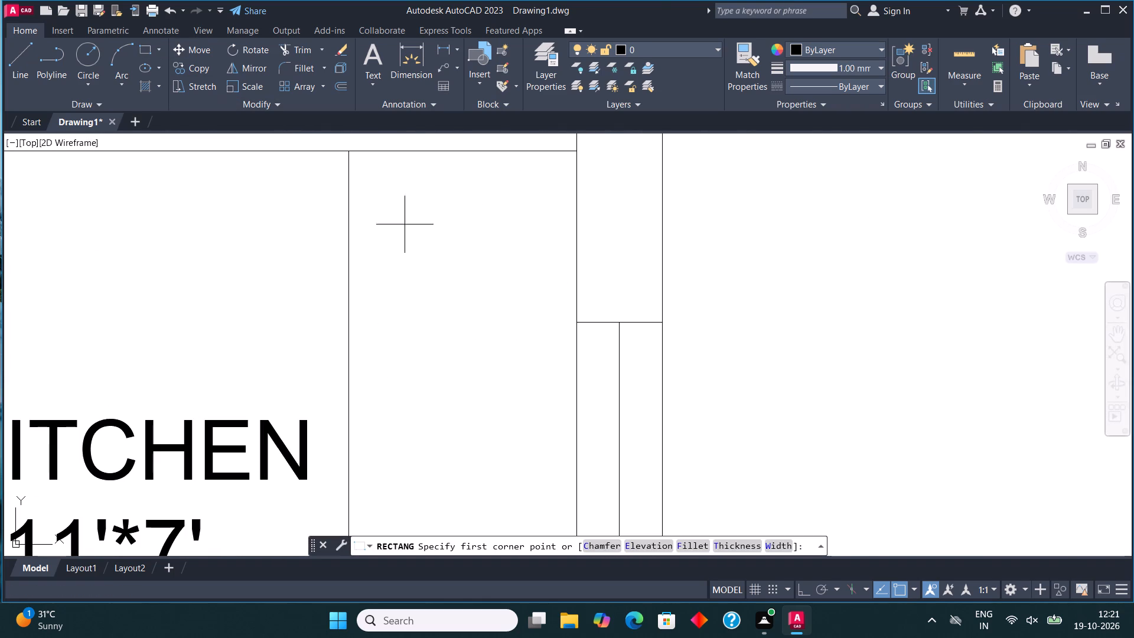
scroll(491, 254, "down", 2)
left_click(526, 267)
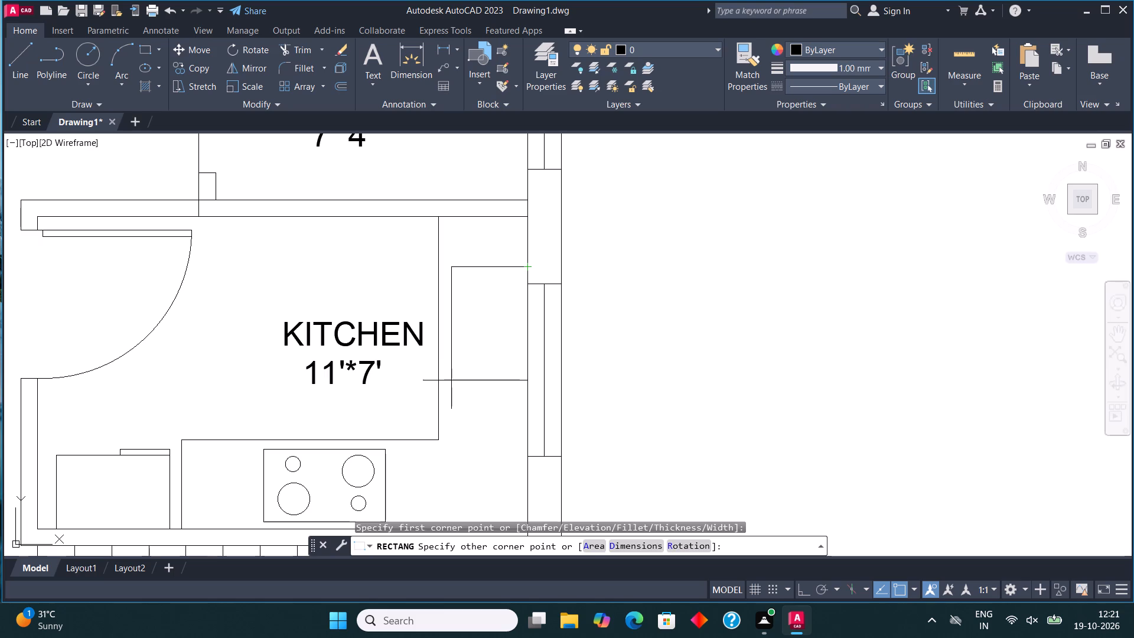
left_click(450, 393)
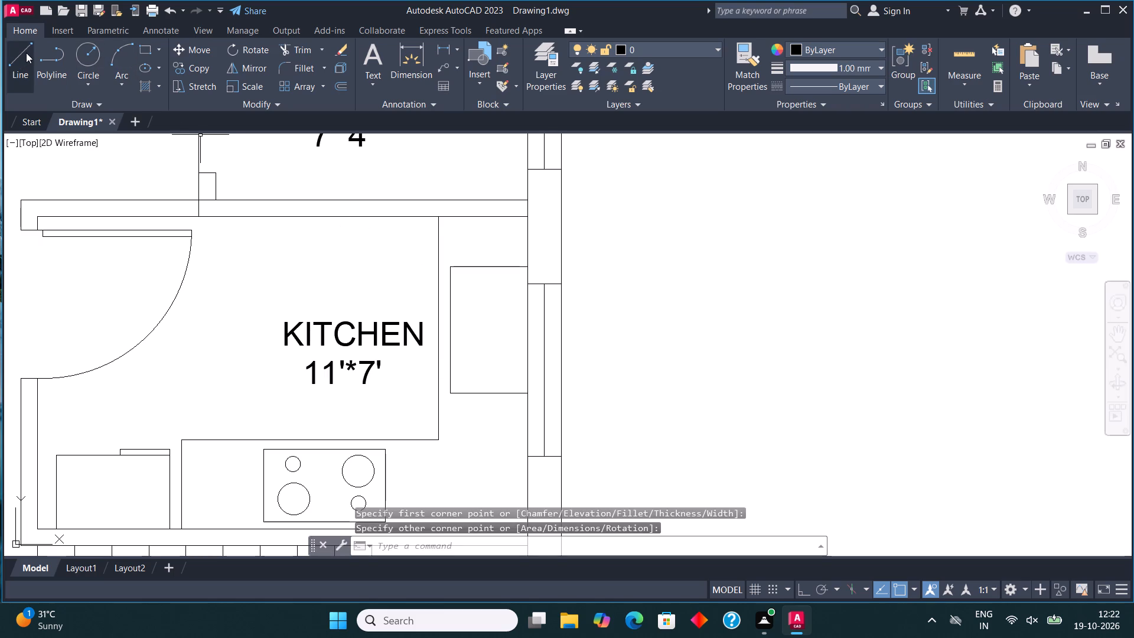
Draw a line across the middle of the kitchen sink rectangle, from its counter-side edge to the exterior wall, dividing it into two halves.
left_click(26, 40)
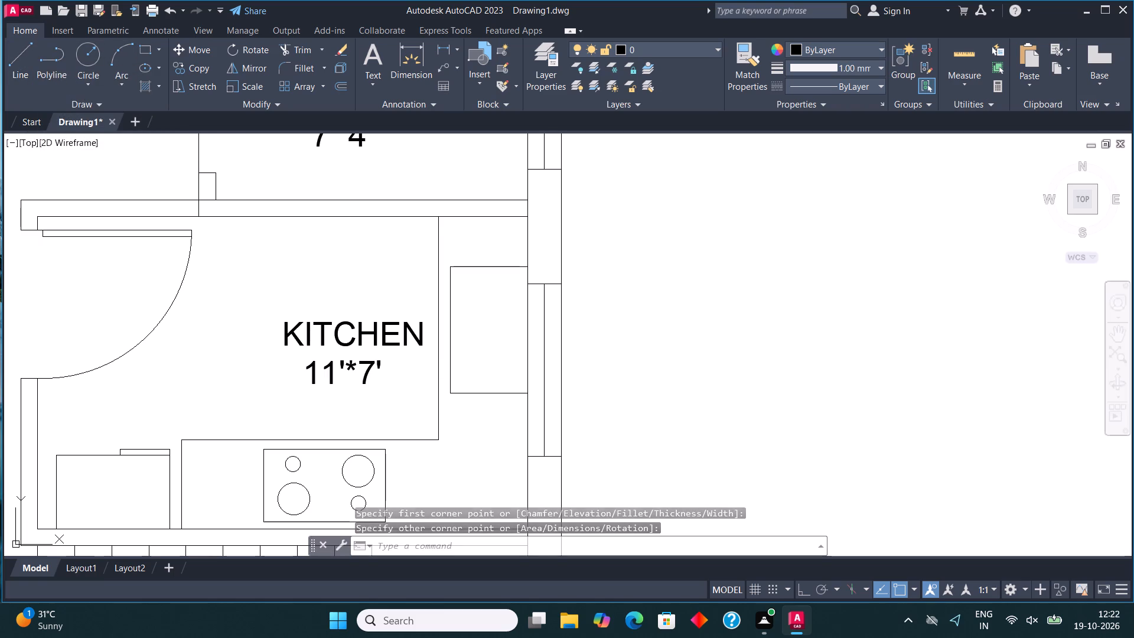
left_click(24, 61)
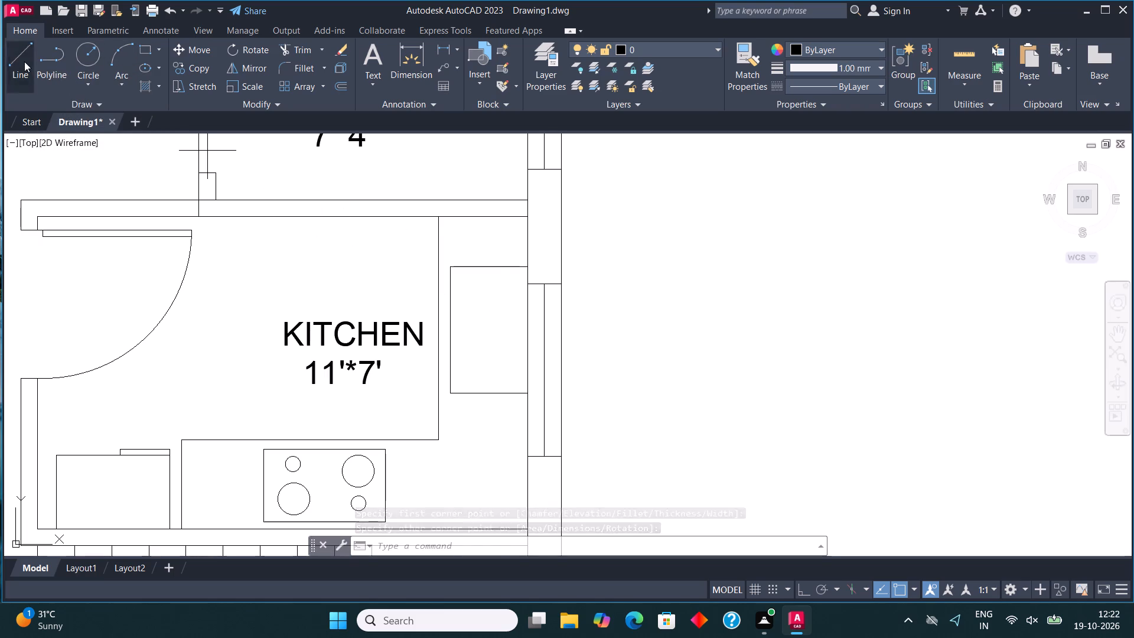
left_click(449, 331)
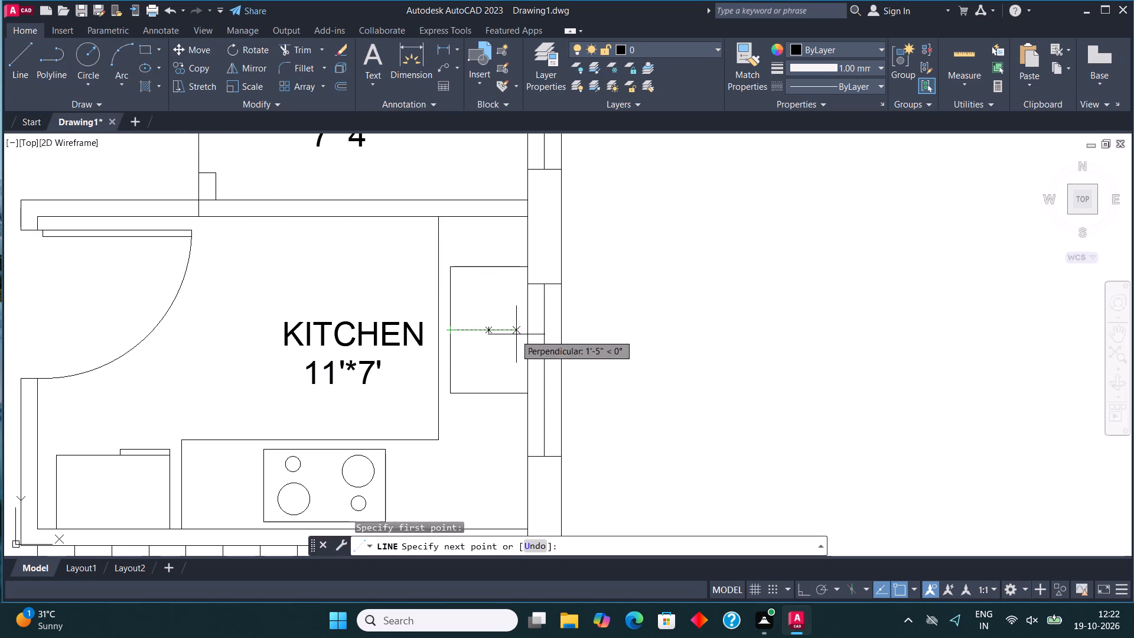
left_click(529, 333)
key("Escape")
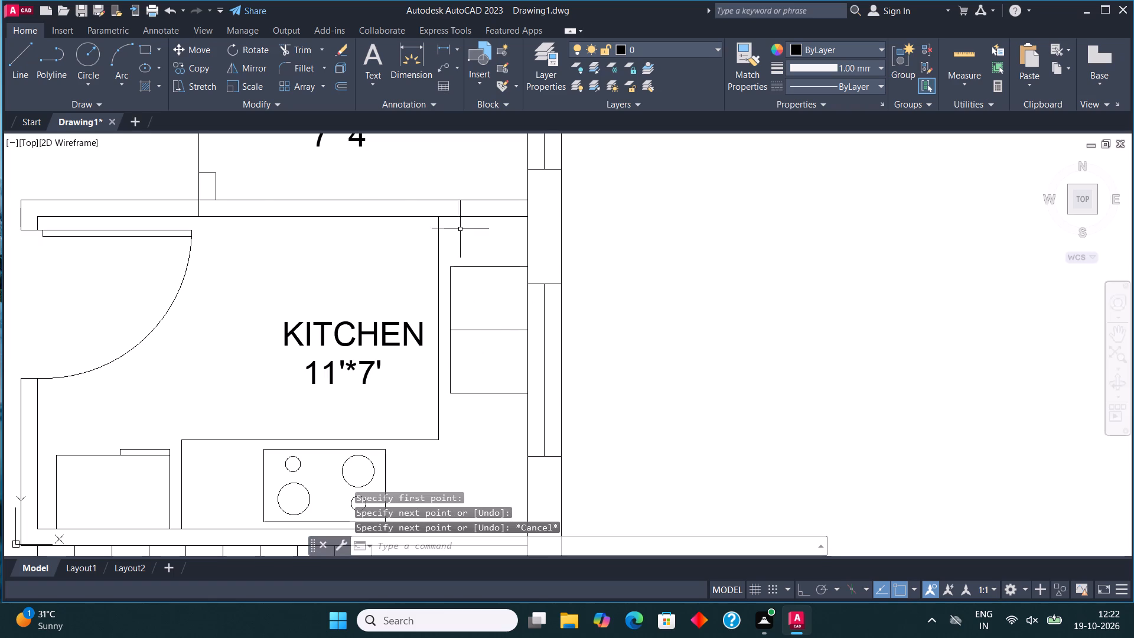
Draw one rectangle over the upper half of the sink and another over the lower half, meeting at the dividing line.
scroll(507, 279, "up", 1)
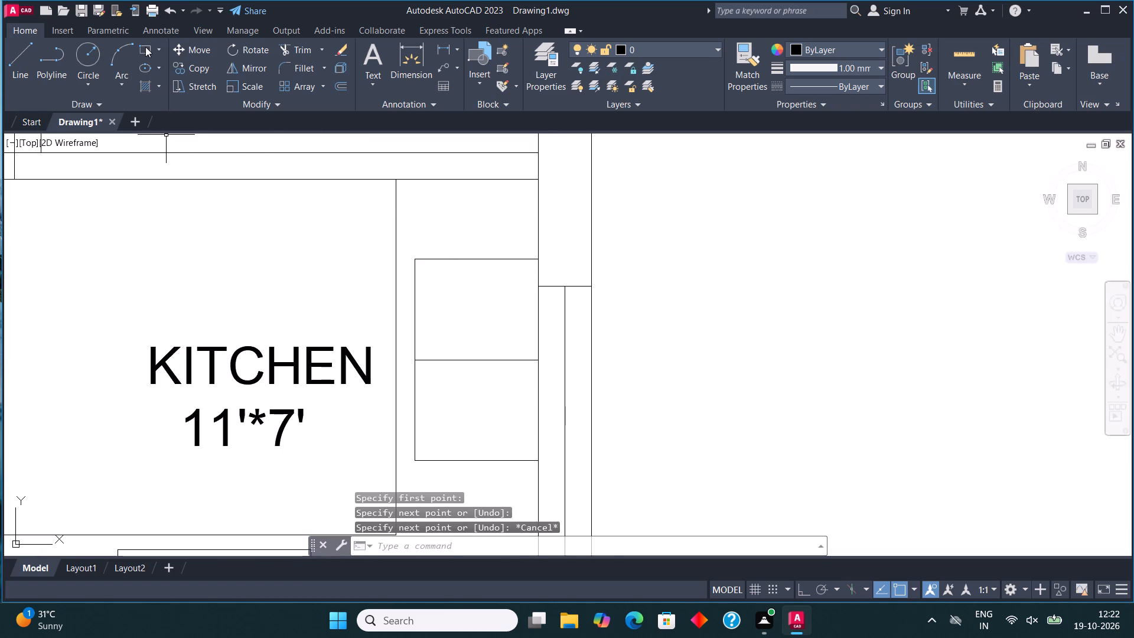
left_click(145, 47)
left_click(411, 357)
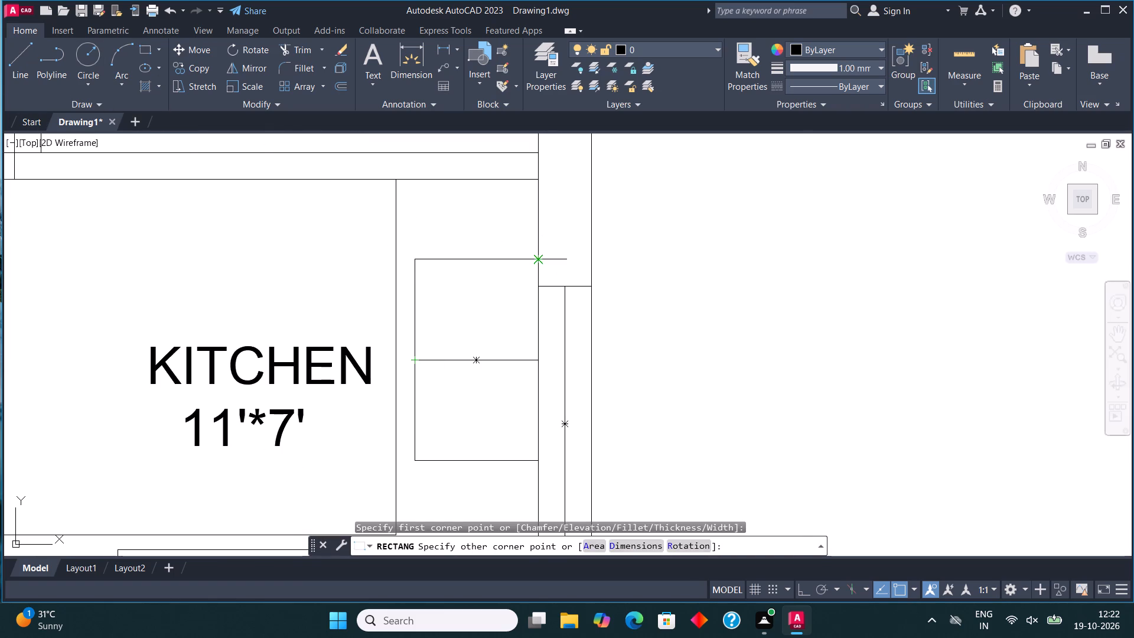
left_click(539, 263)
left_click(143, 52)
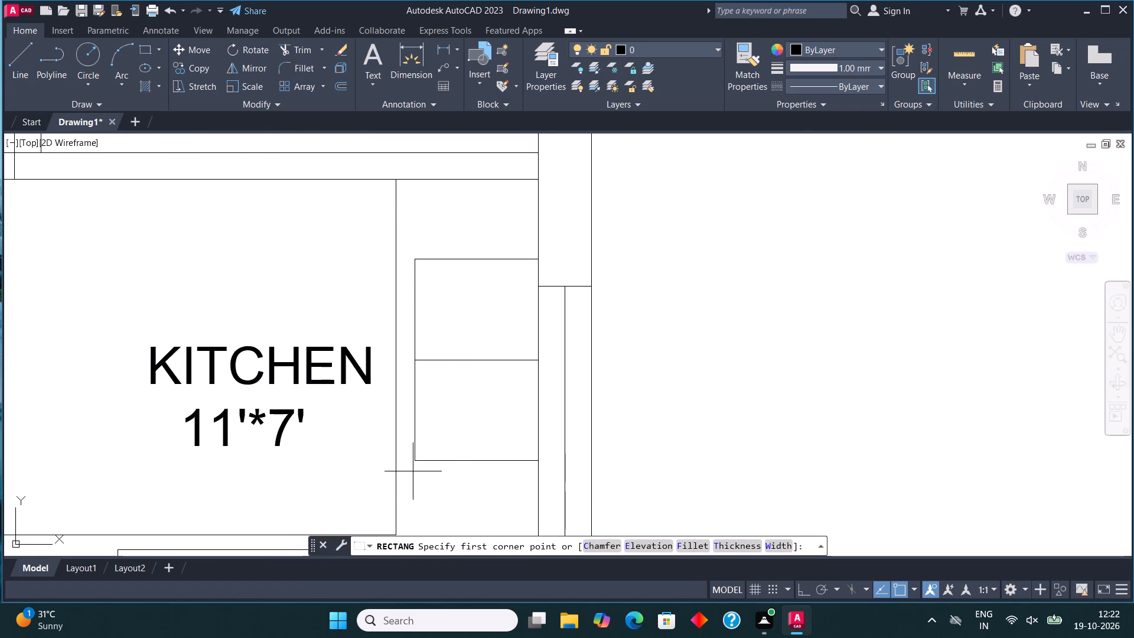
left_click(422, 457)
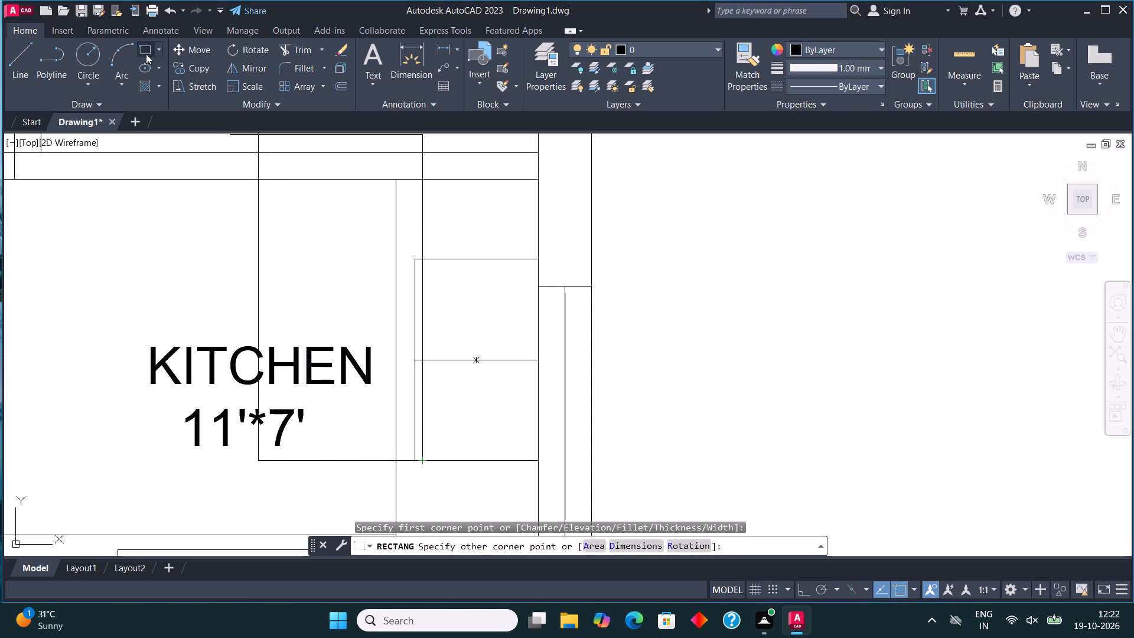
left_click(148, 45)
left_click(419, 460)
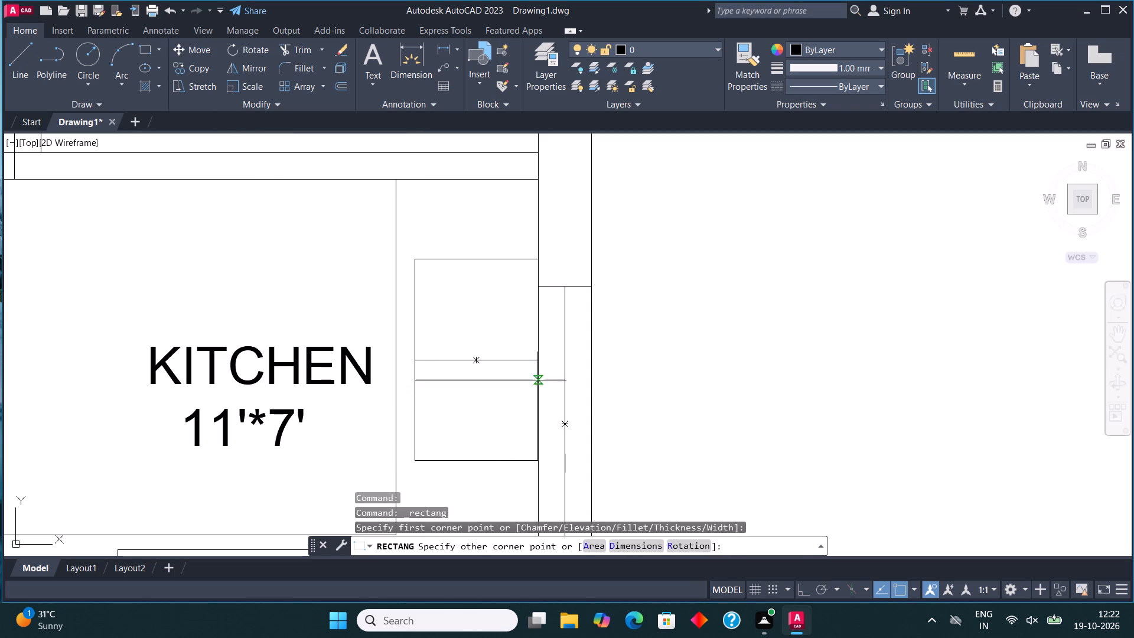
left_click(539, 364)
key("Escape")
Offset both sink half rectangles 1" inward to form the two basins.
left_click(416, 260)
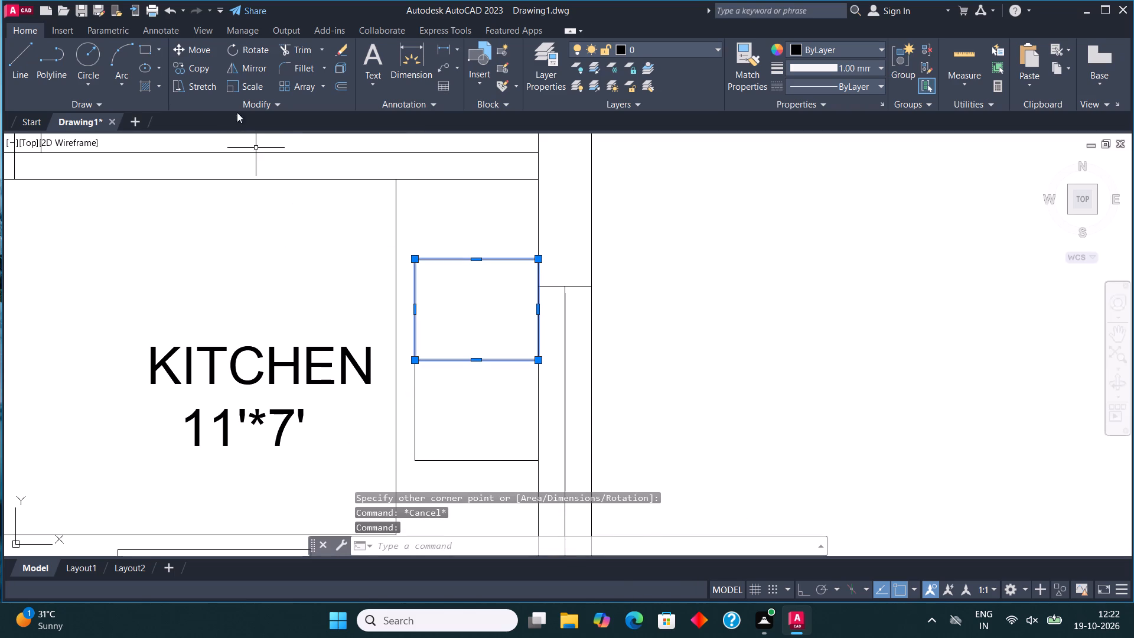
left_click(341, 86)
left_click(462, 263)
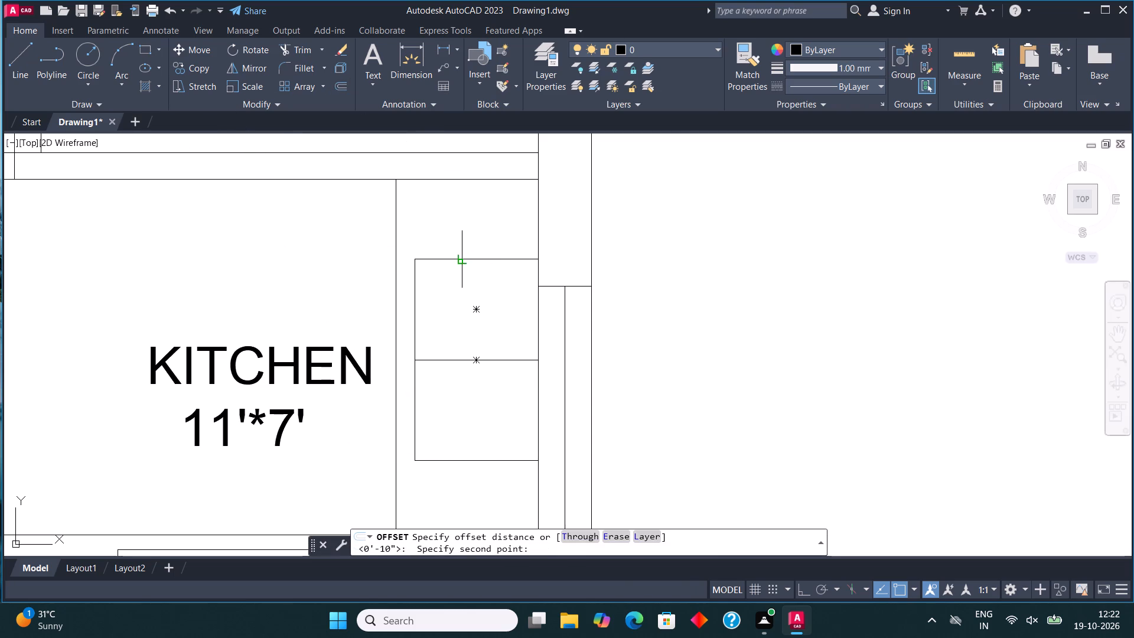
type("1\"")
key("Return")
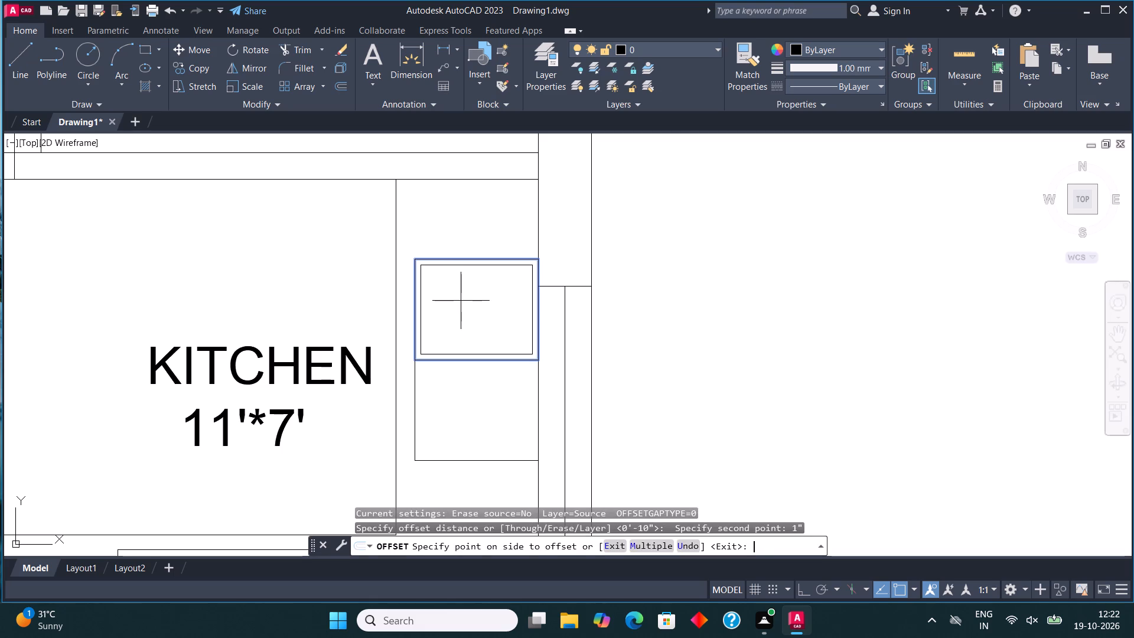
left_click(448, 297)
left_click(415, 393)
left_click(456, 395)
key("Escape")
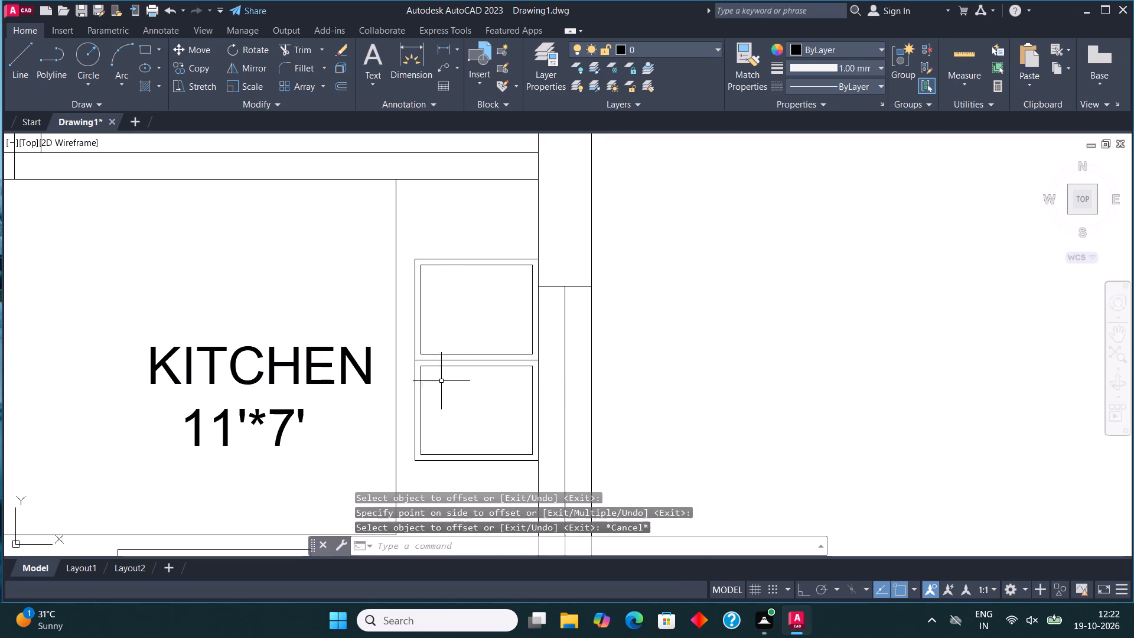
Draw a small drain circle at the centre of the upper sink basin and copy it to the centre of the lower basin.
left_click(87, 47)
left_click(472, 313)
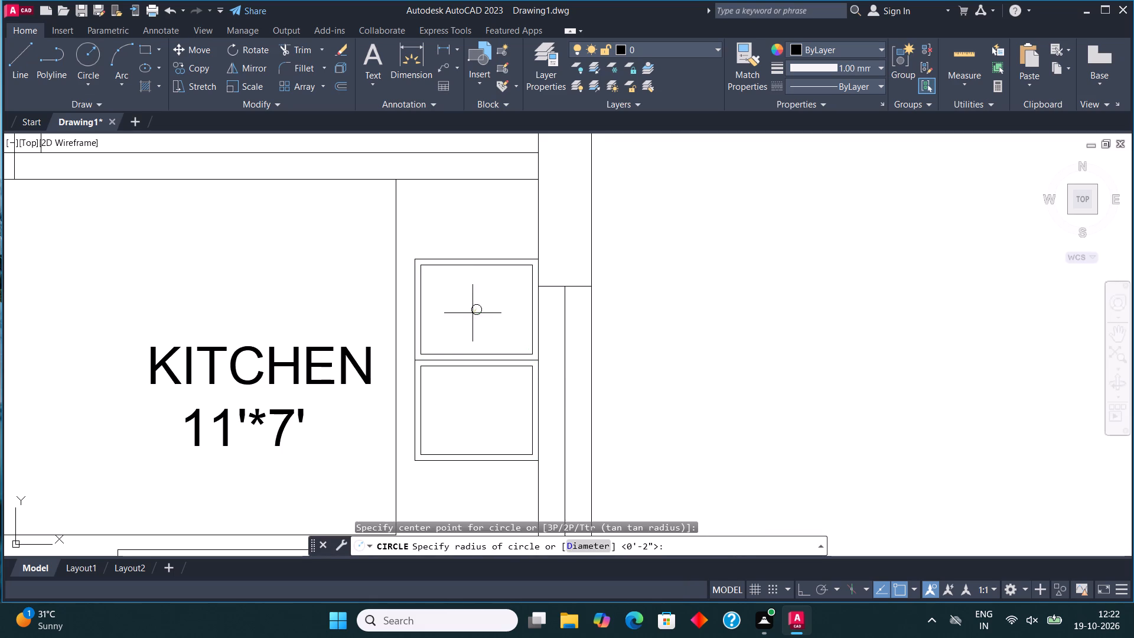
left_click(477, 316)
key("Escape")
left_click(477, 302)
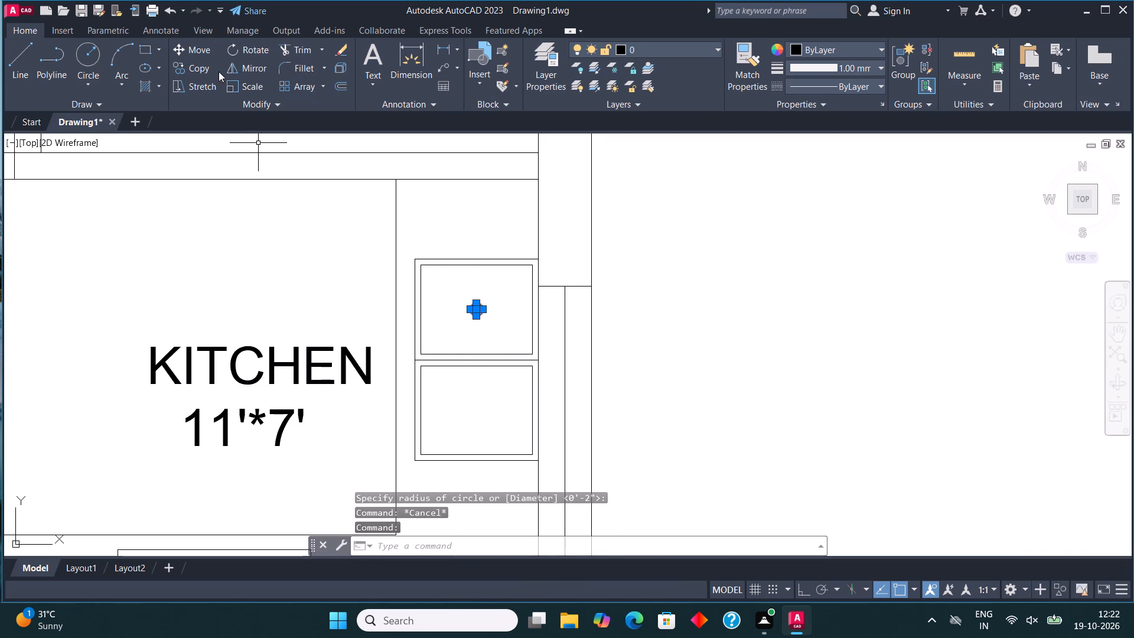
left_click(203, 68)
left_click(474, 313)
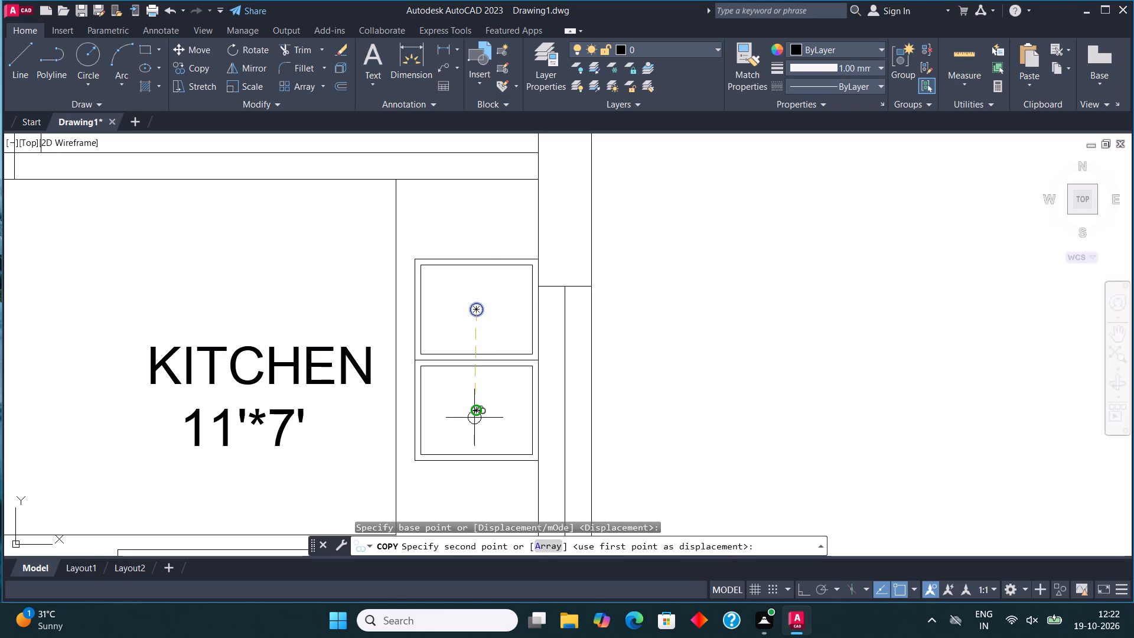
left_click(475, 409)
key("Escape")
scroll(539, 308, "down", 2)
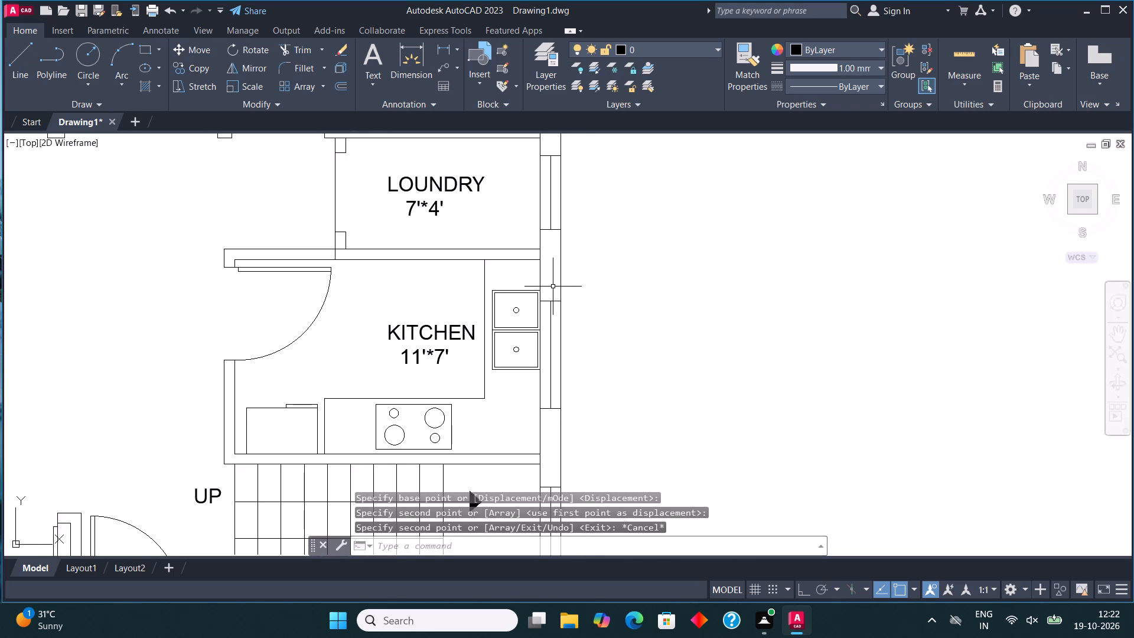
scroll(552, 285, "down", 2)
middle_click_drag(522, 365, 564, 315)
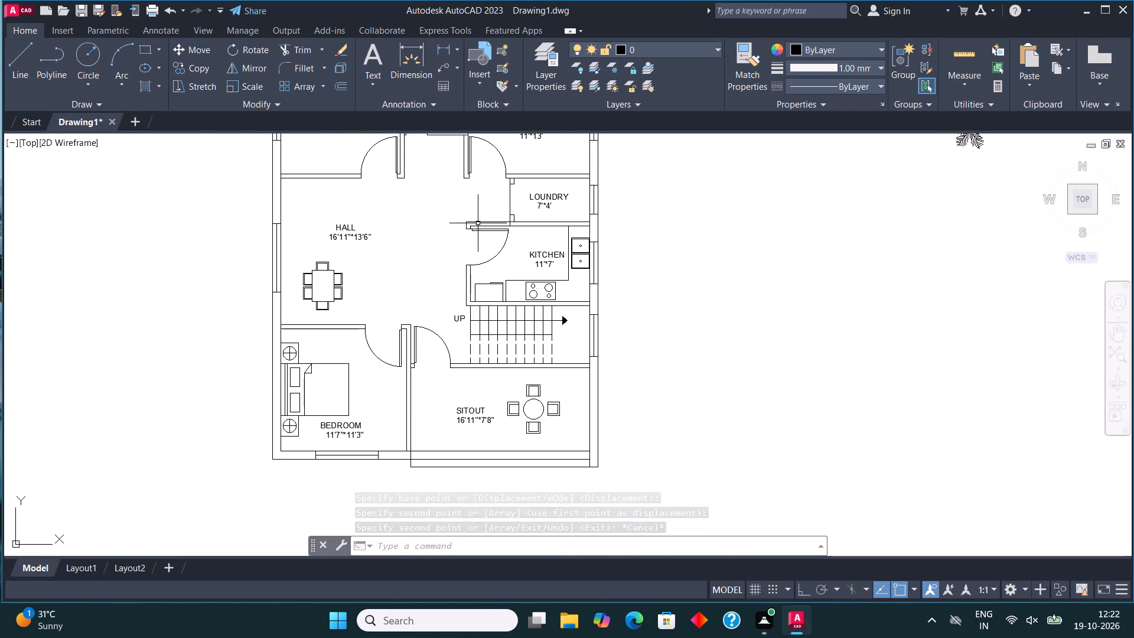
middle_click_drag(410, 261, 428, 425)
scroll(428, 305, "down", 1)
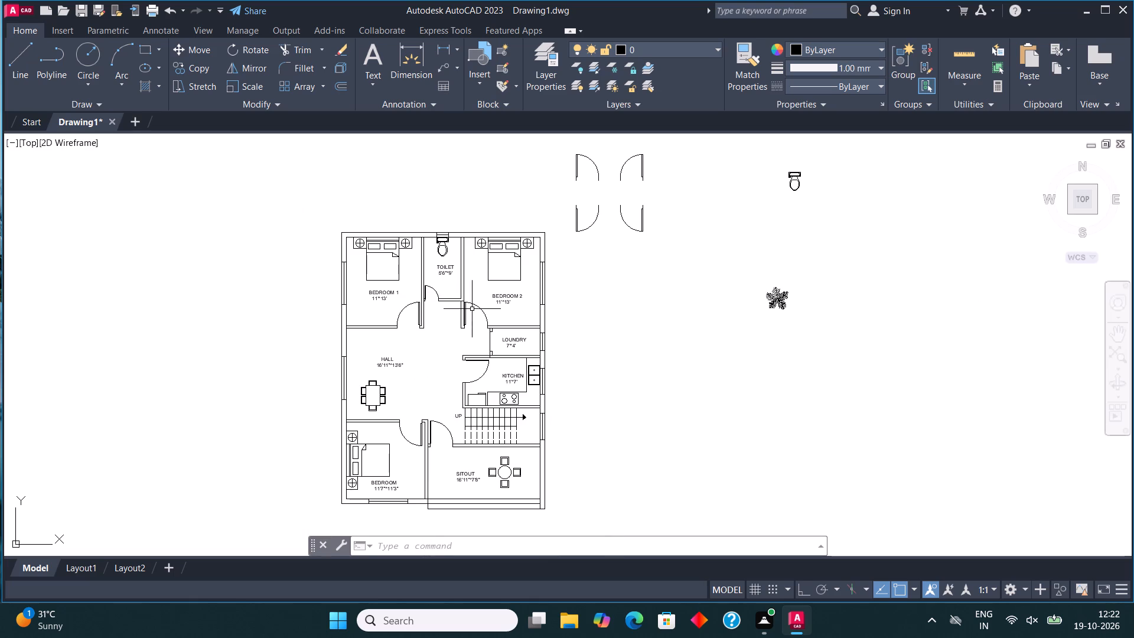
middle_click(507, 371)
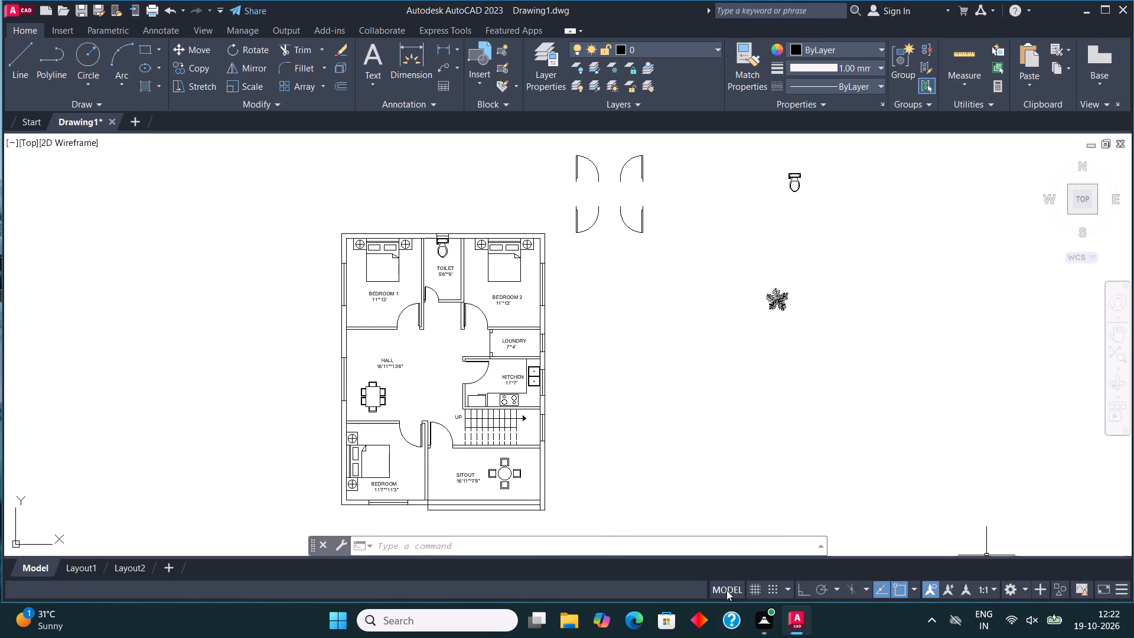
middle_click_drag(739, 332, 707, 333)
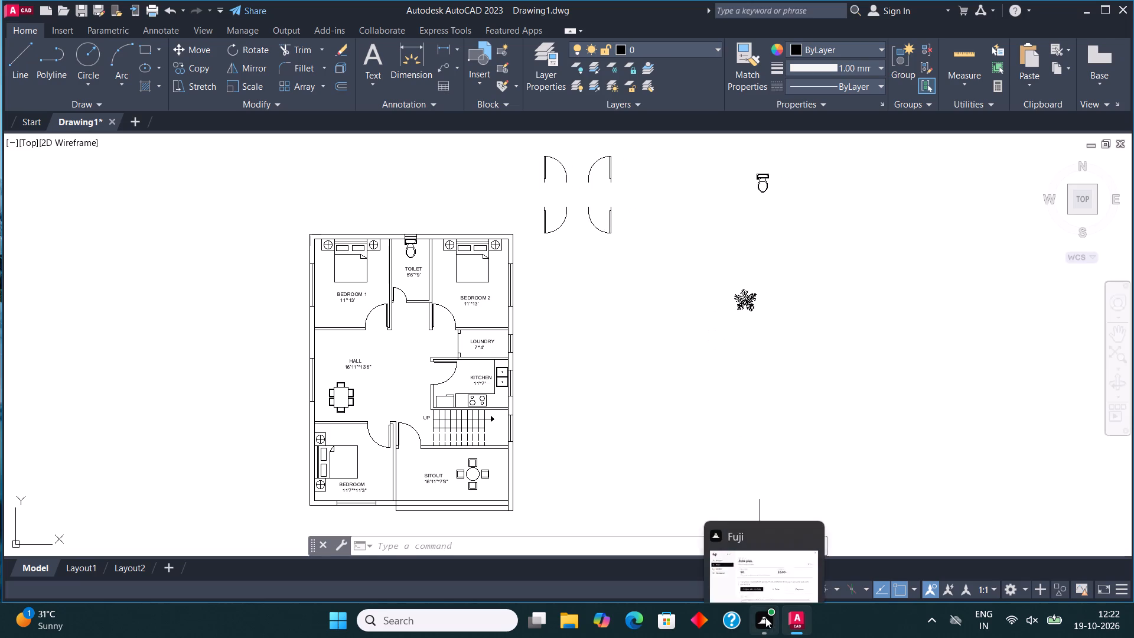
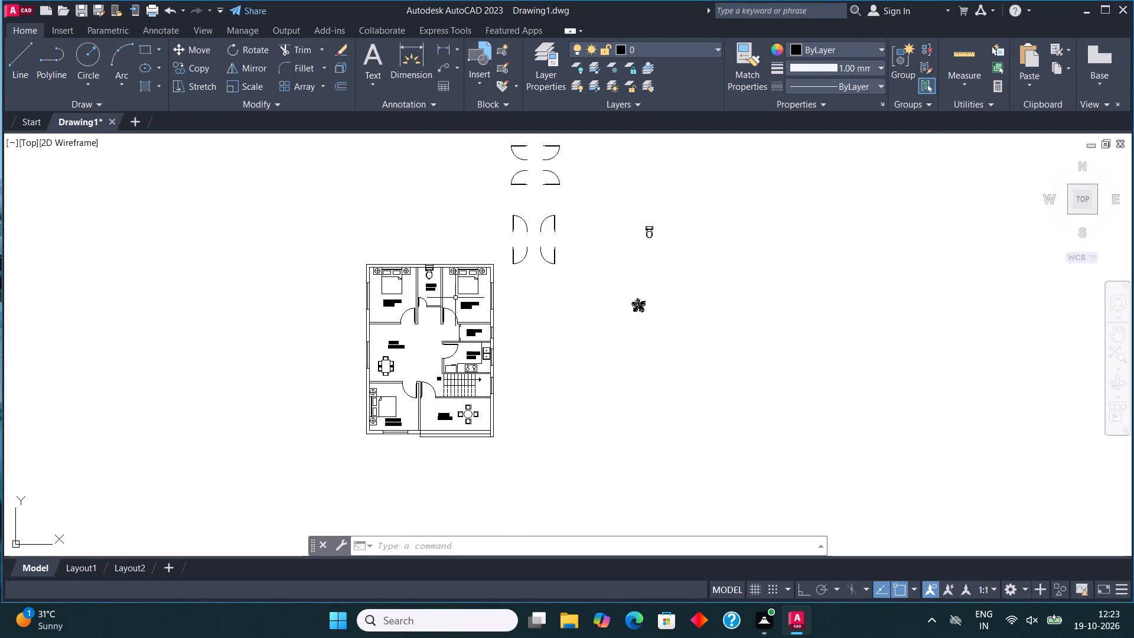
Scale the spare plant symbol beside the floor plan down to roughly a third of its size.
scroll(454, 288, "up", 2)
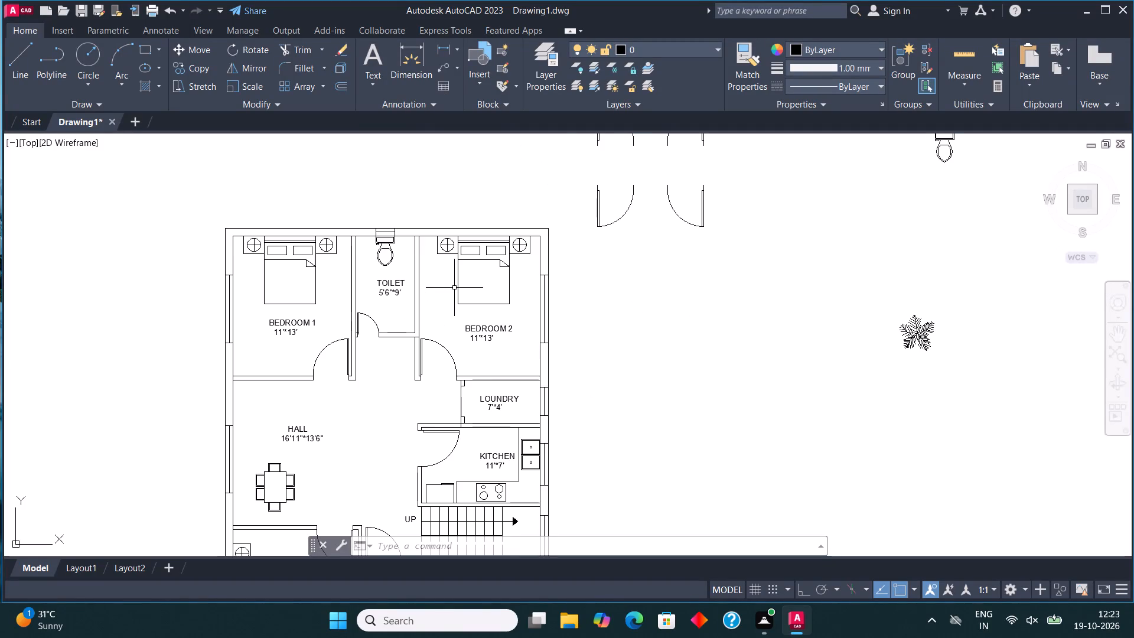
scroll(467, 326, "down", 1)
middle_click_drag(477, 432, 500, 404)
scroll(759, 286, "up", 1)
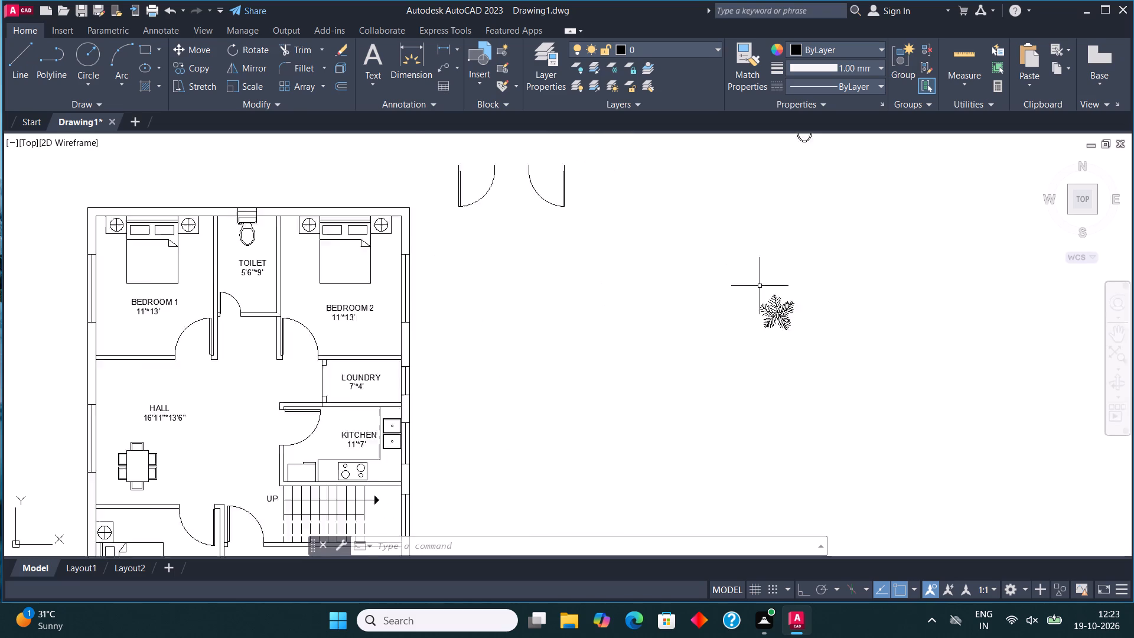
scroll(760, 286, "up", 2)
left_click_drag(824, 341, 812, 331)
left_click(236, 89)
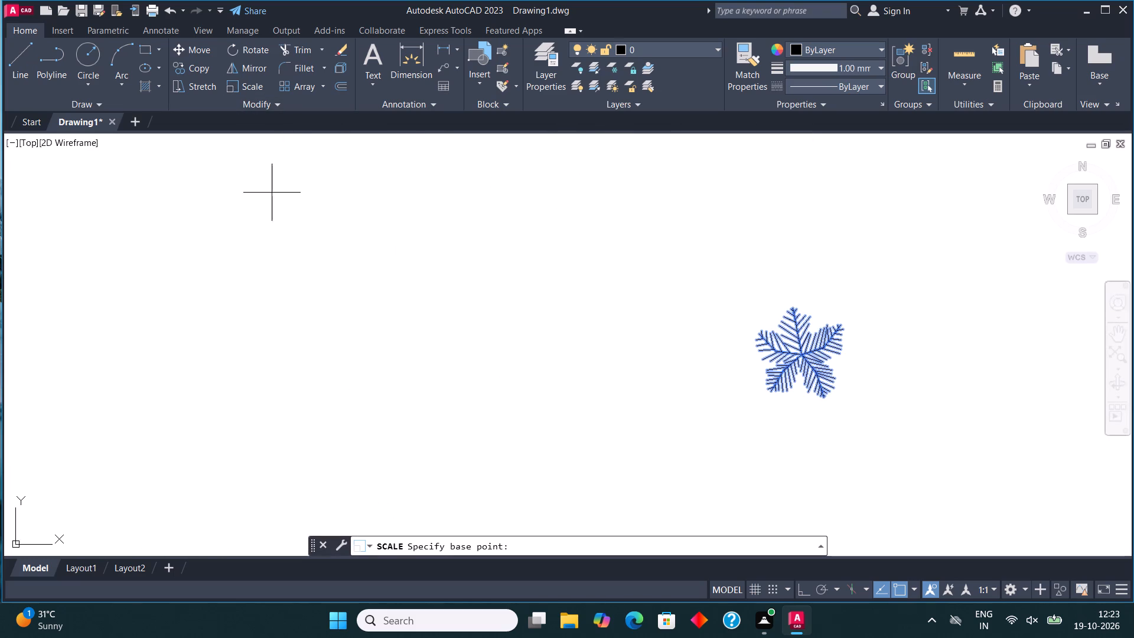
left_click(830, 362)
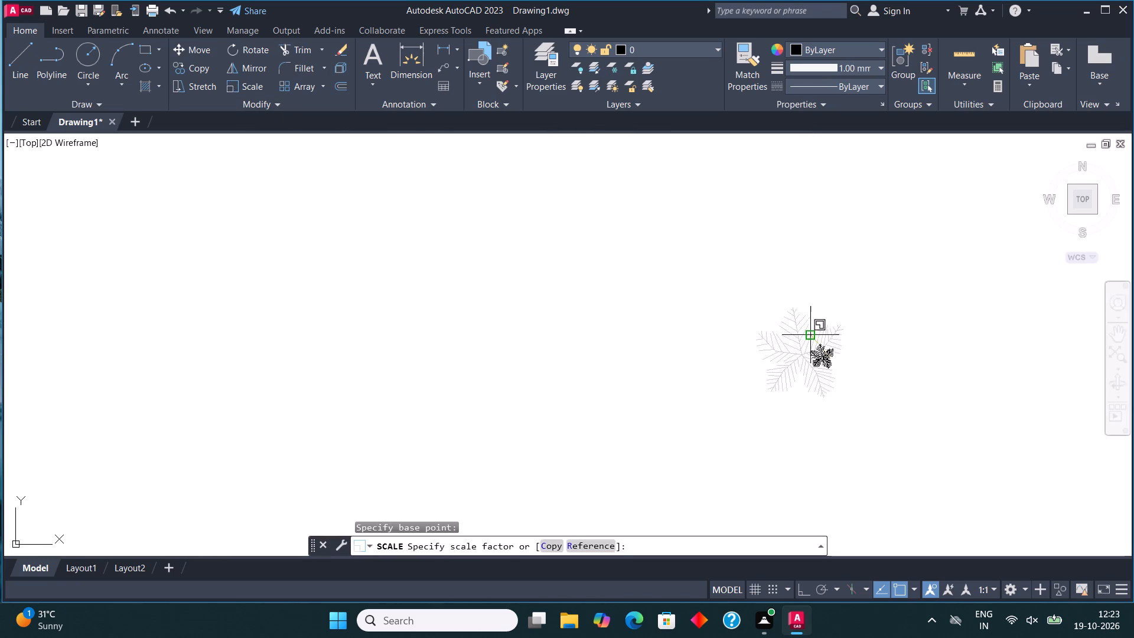
left_click(812, 331)
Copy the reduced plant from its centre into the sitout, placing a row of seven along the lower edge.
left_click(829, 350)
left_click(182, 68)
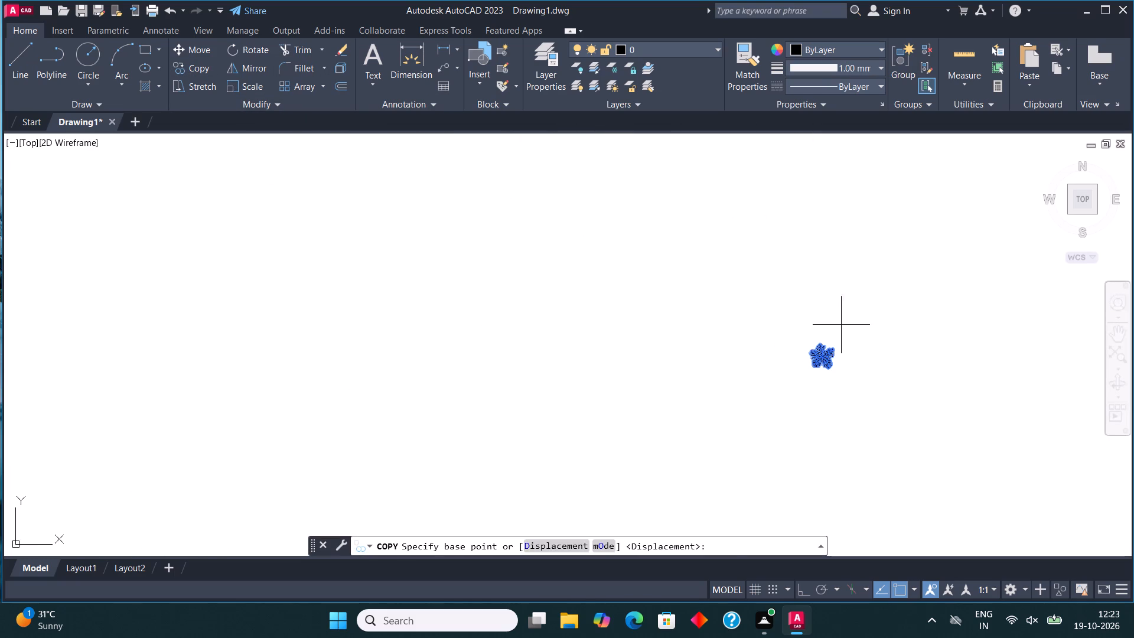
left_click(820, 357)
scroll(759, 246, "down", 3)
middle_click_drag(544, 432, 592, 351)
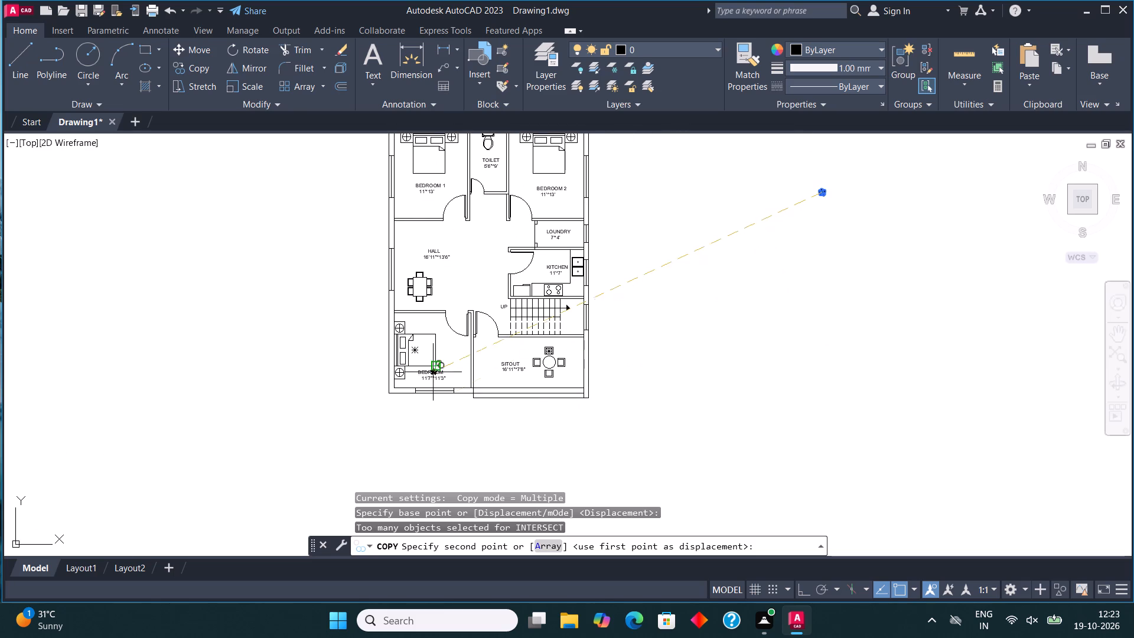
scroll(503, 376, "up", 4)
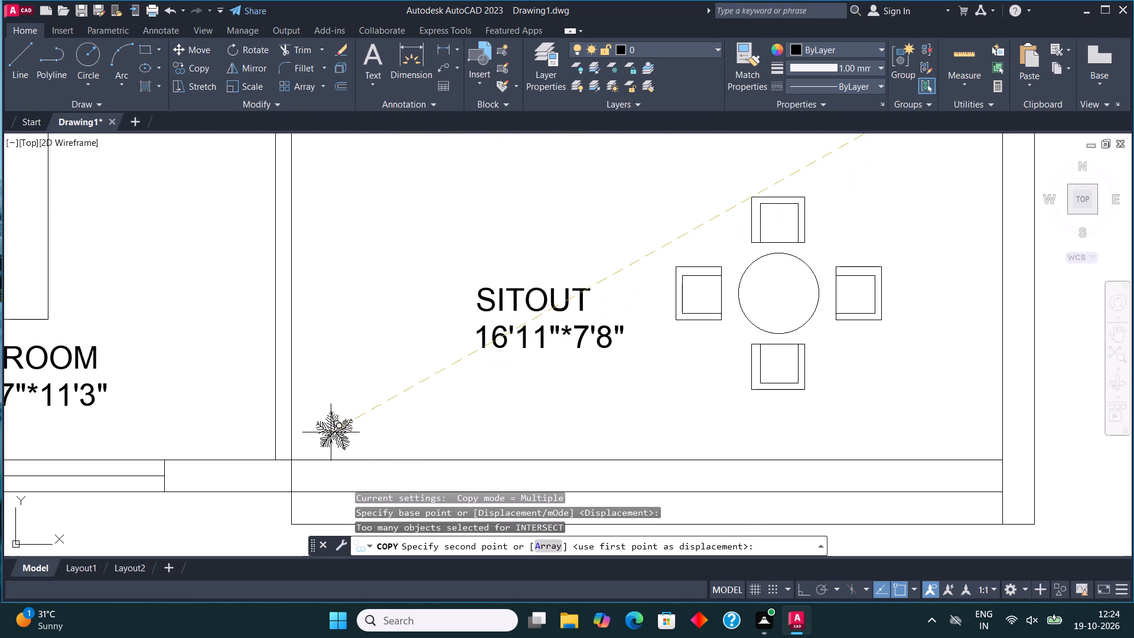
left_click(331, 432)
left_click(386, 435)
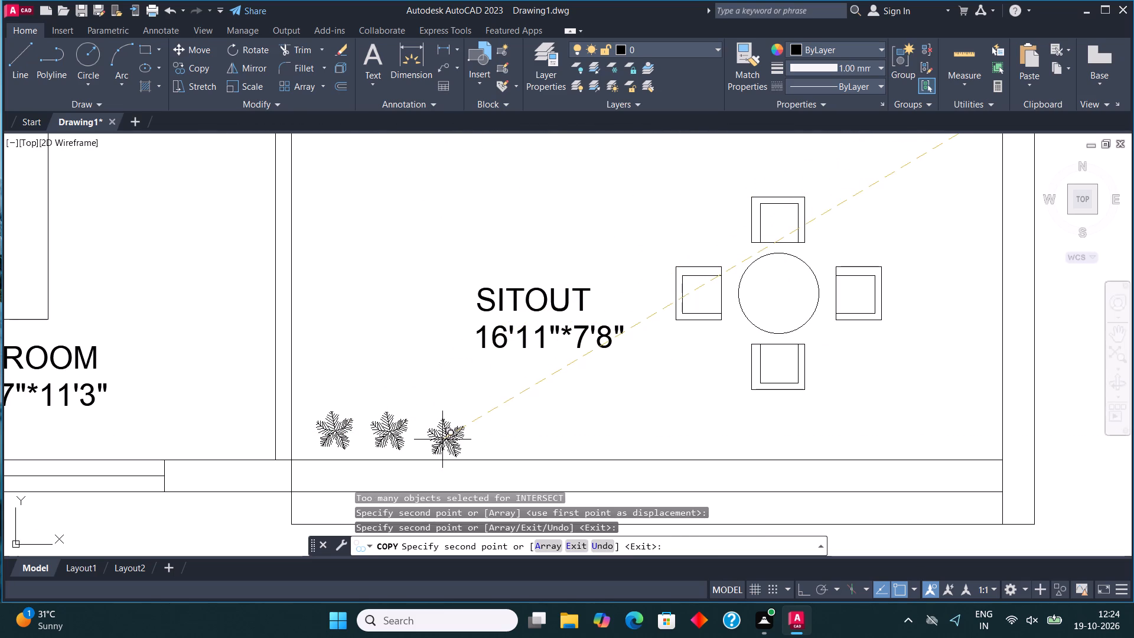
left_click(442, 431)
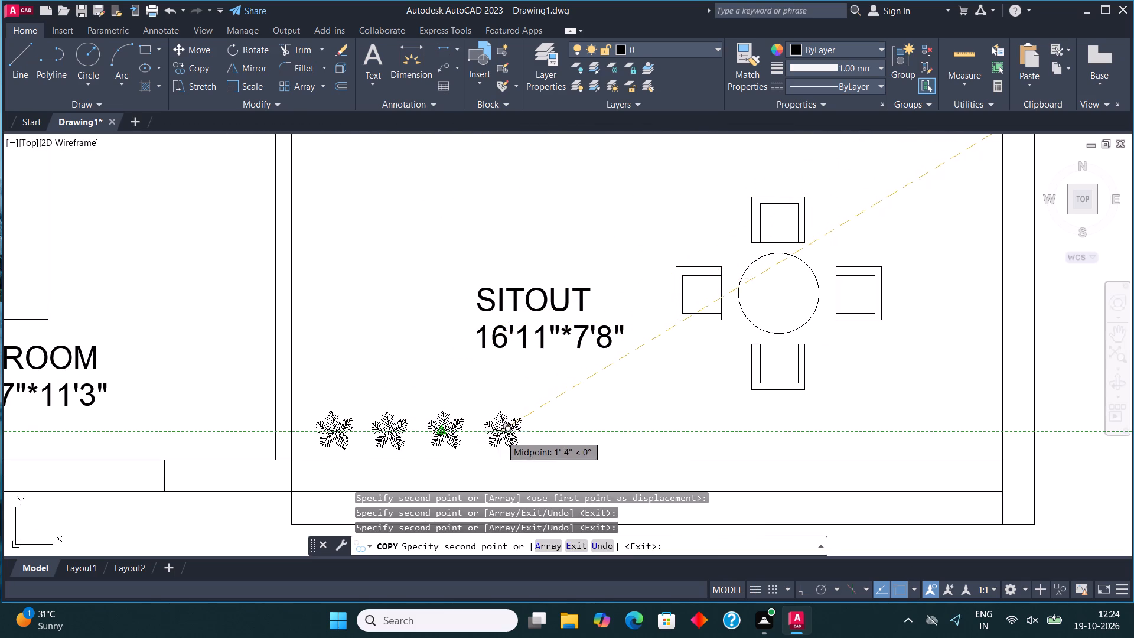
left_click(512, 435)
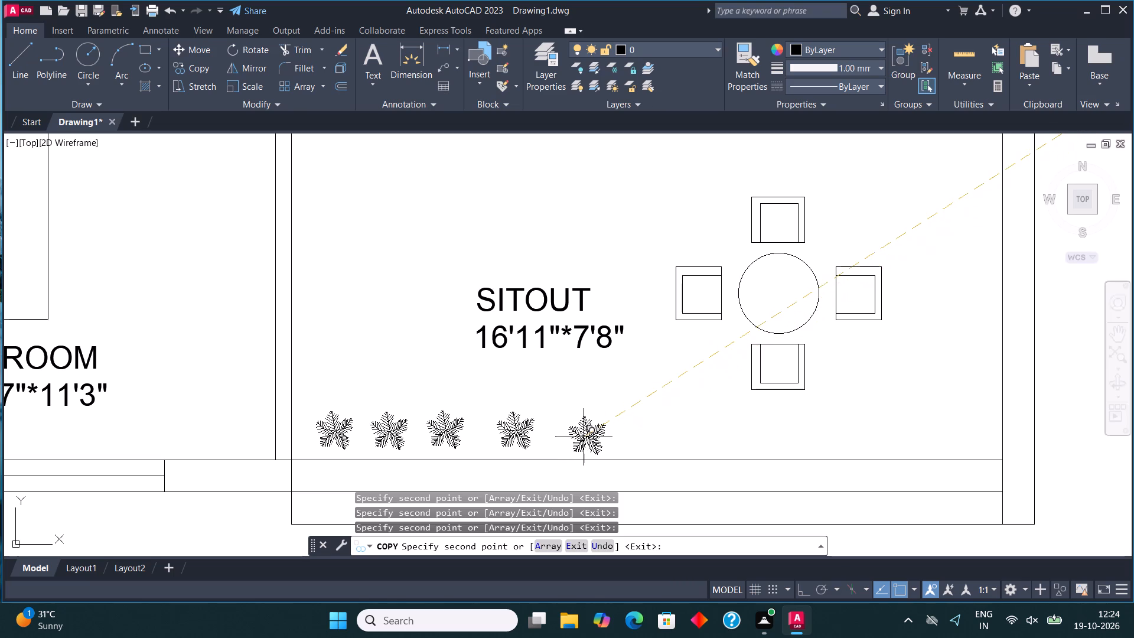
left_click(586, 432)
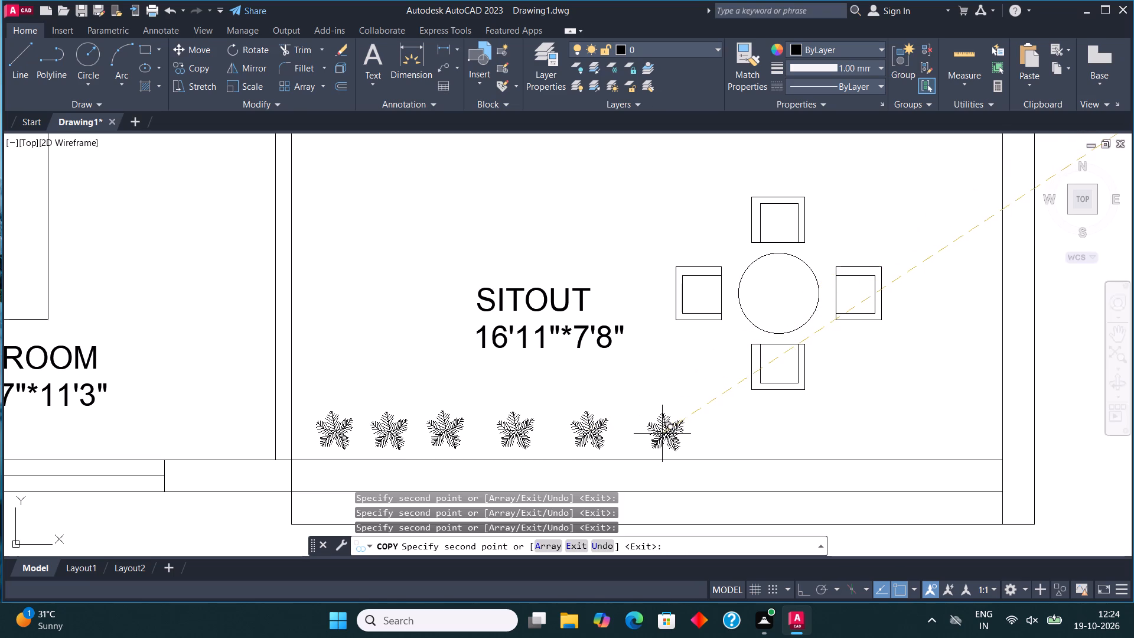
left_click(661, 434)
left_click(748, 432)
Place six more plant copies in a row along the sitout's upper wall, below the stairs.
scroll(337, 277, "down", 3)
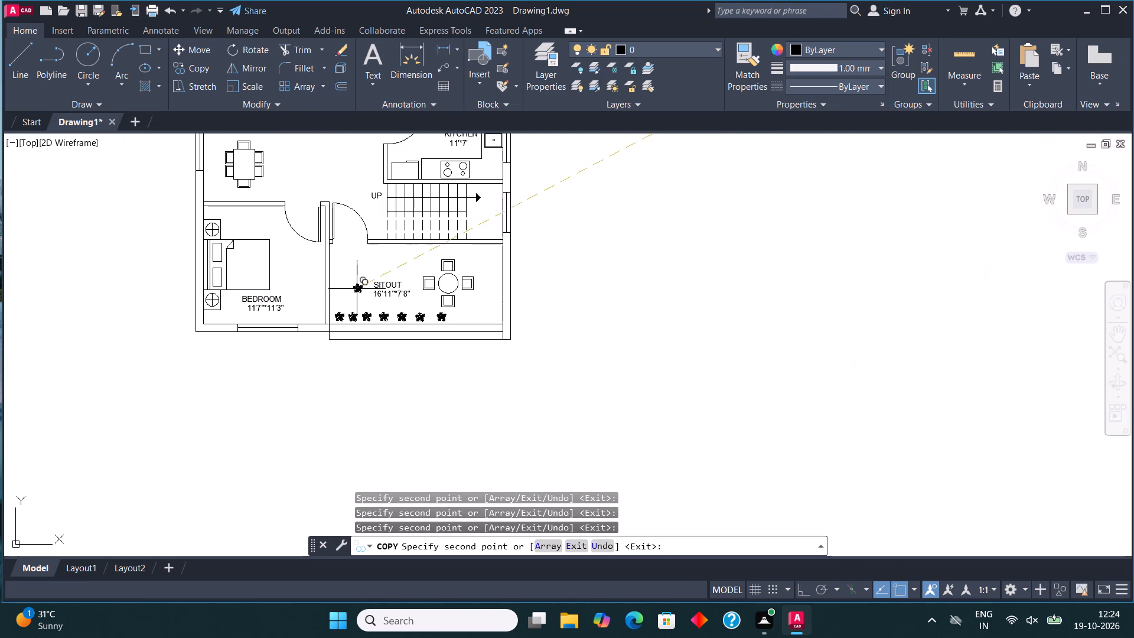
scroll(448, 282, "up", 2)
left_click(553, 207)
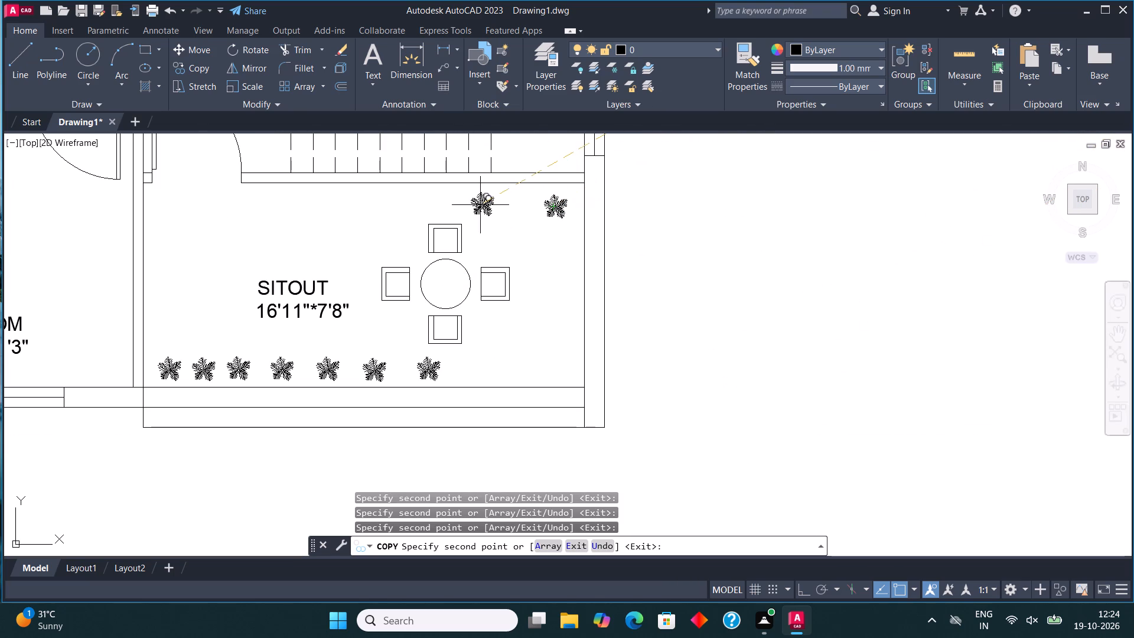
left_click(507, 209)
left_click(456, 207)
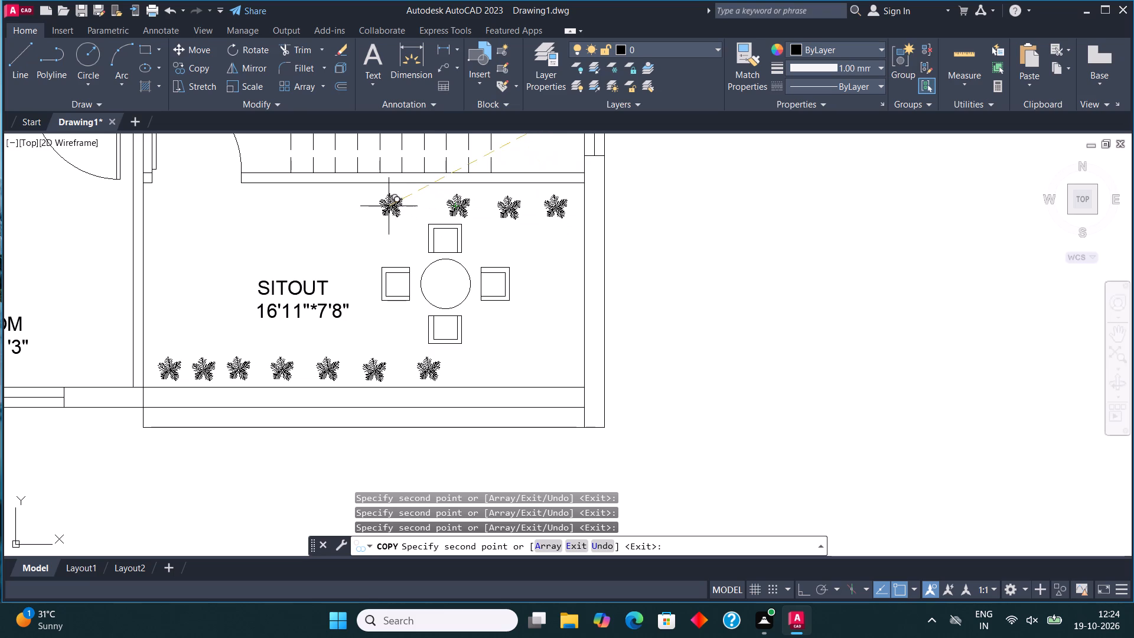
left_click(387, 205)
left_click(338, 208)
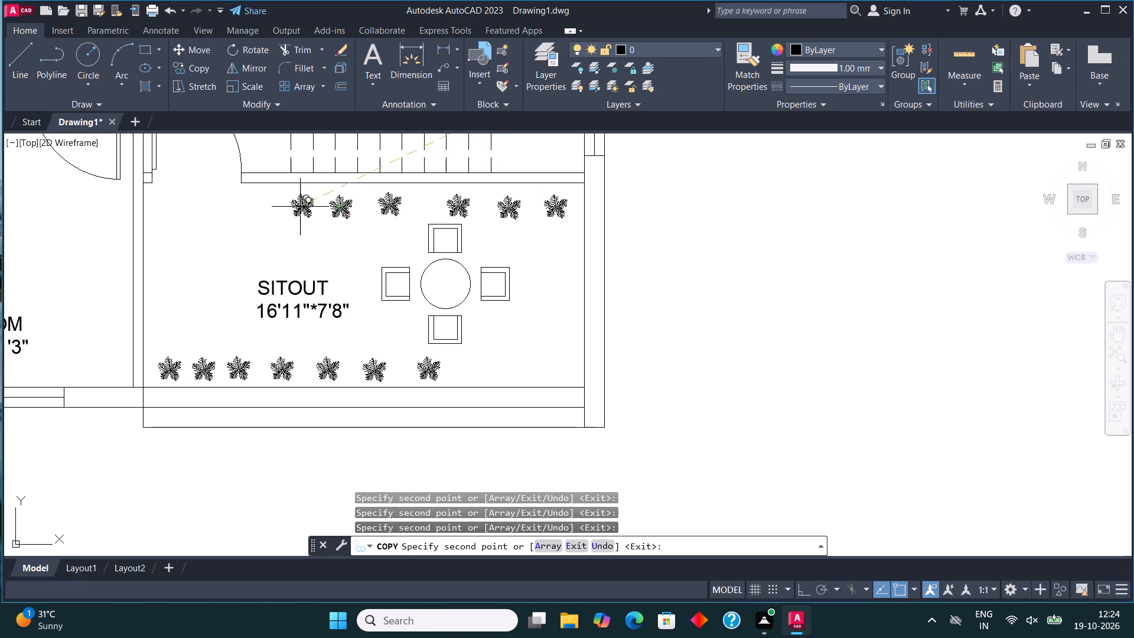
left_click(286, 201)
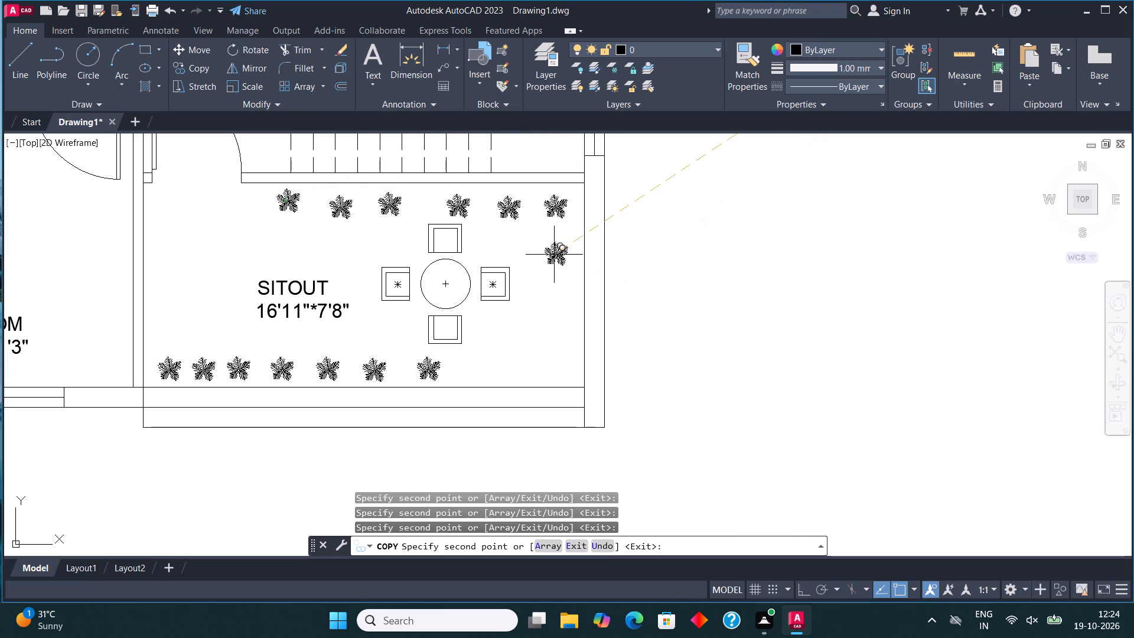
Place four plant copies in a column down the sitout's exterior side wall, beside the table set, and finish copying.
left_click(561, 255)
left_click(562, 298)
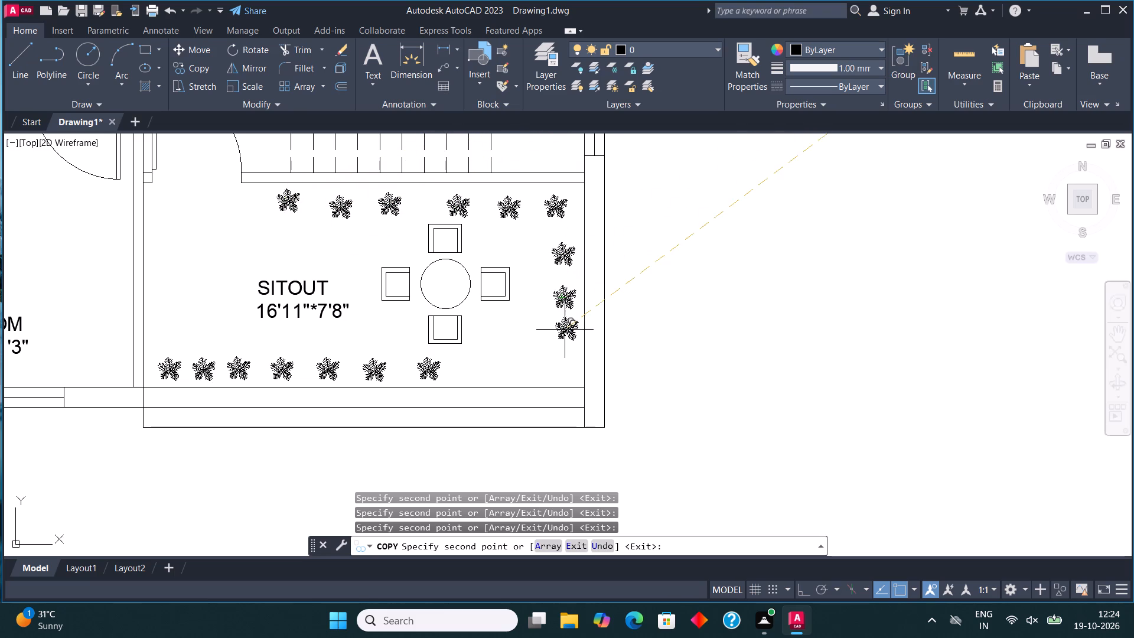
left_click(565, 338)
left_click(564, 372)
key("Escape")
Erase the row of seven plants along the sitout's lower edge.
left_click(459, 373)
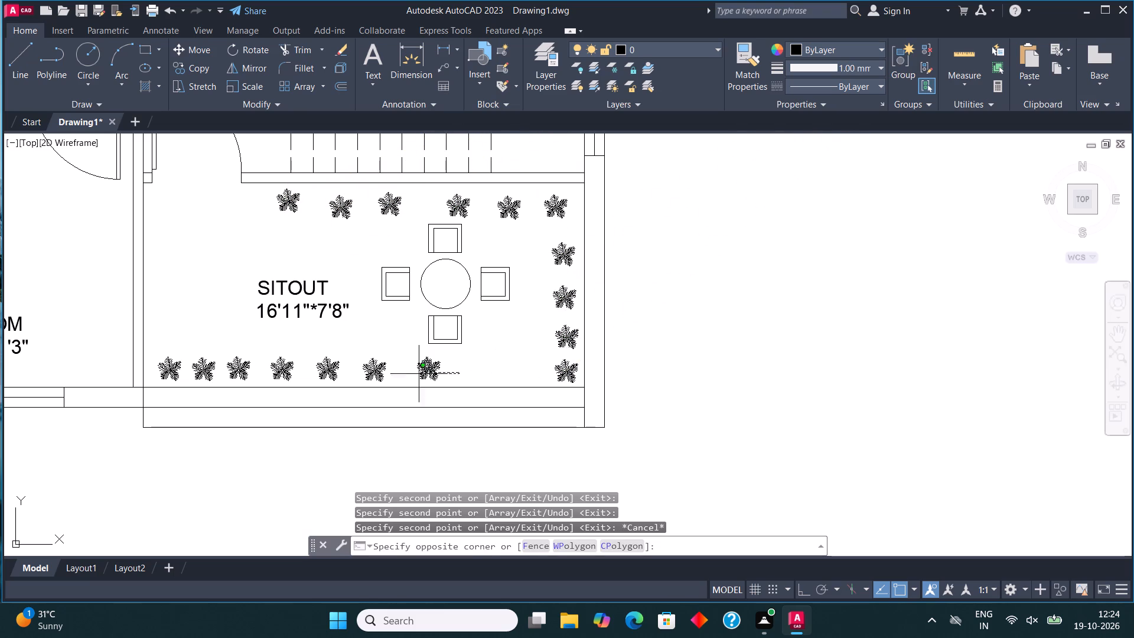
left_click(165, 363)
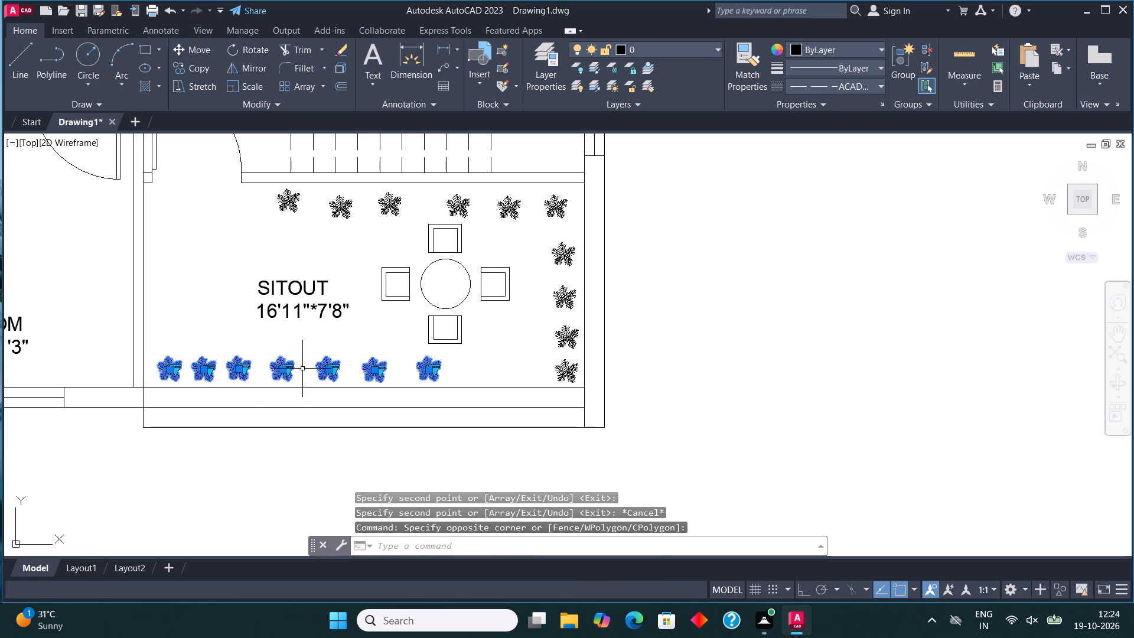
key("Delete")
Look over the floor plan's rooms and the plant arrangement in the sitout.
scroll(488, 308, "down", 3)
middle_click_drag(432, 263, 454, 263)
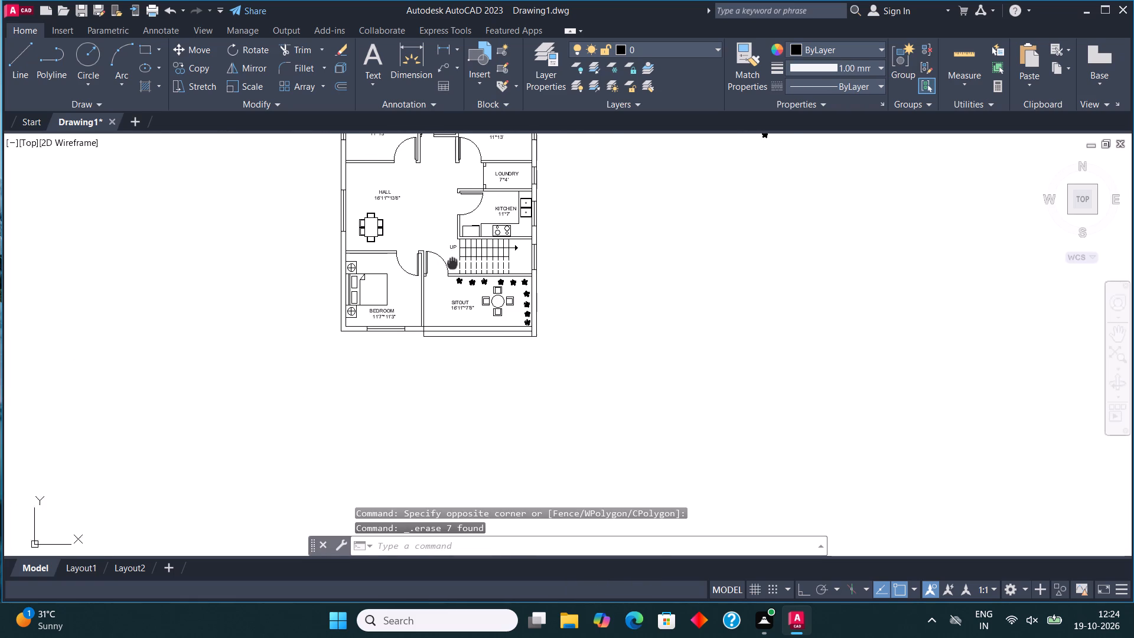
middle_click_drag(454, 263, 480, 269)
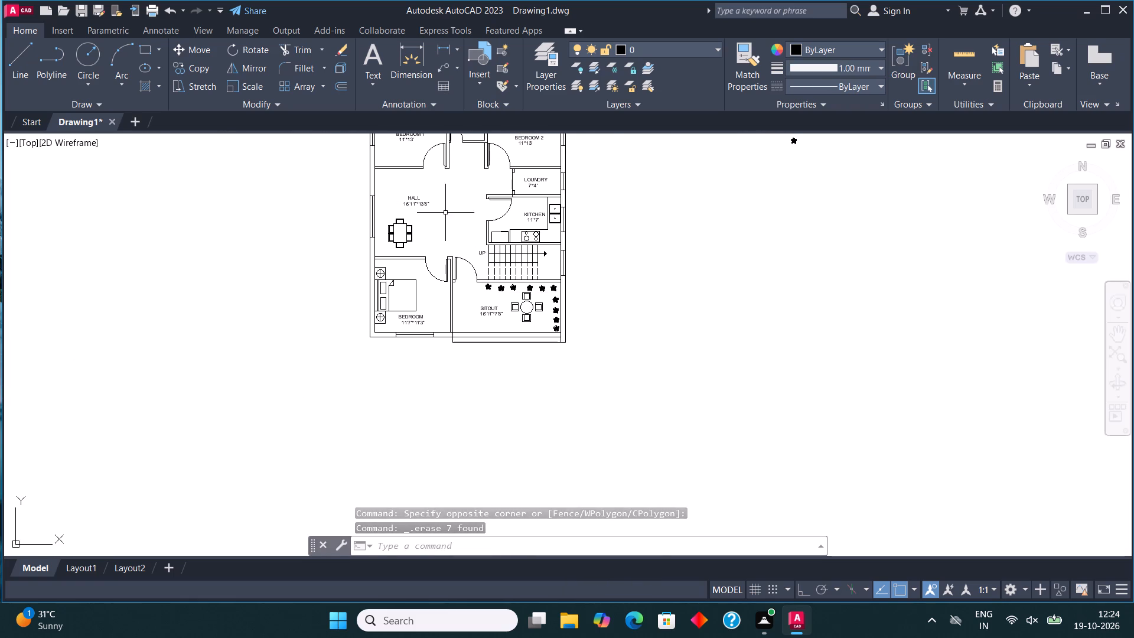
middle_click_drag(441, 211, 452, 297)
scroll(475, 313, "up", 3)
scroll(475, 313, "down", 2)
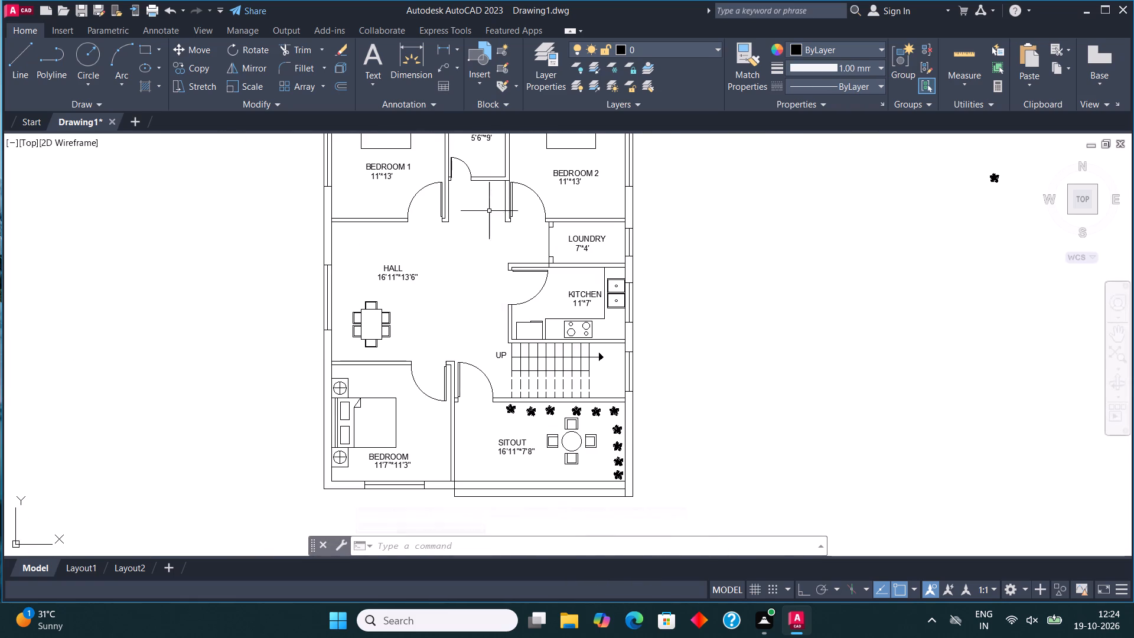
middle_click_drag(478, 266, 478, 297)
middle_click_drag(512, 334, 520, 288)
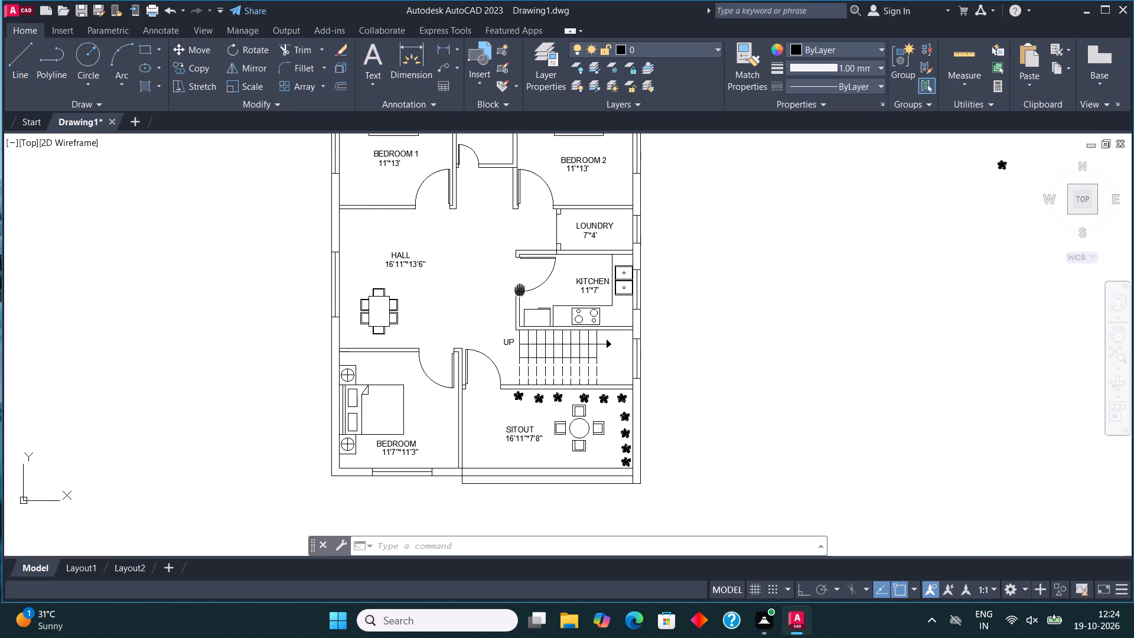
middle_click_drag(520, 288, 520, 284)
Erase the spare door symbols, toilet and plant lying outside the floor plan.
scroll(397, 275, "down", 1)
middle_click_drag(434, 259, 428, 390)
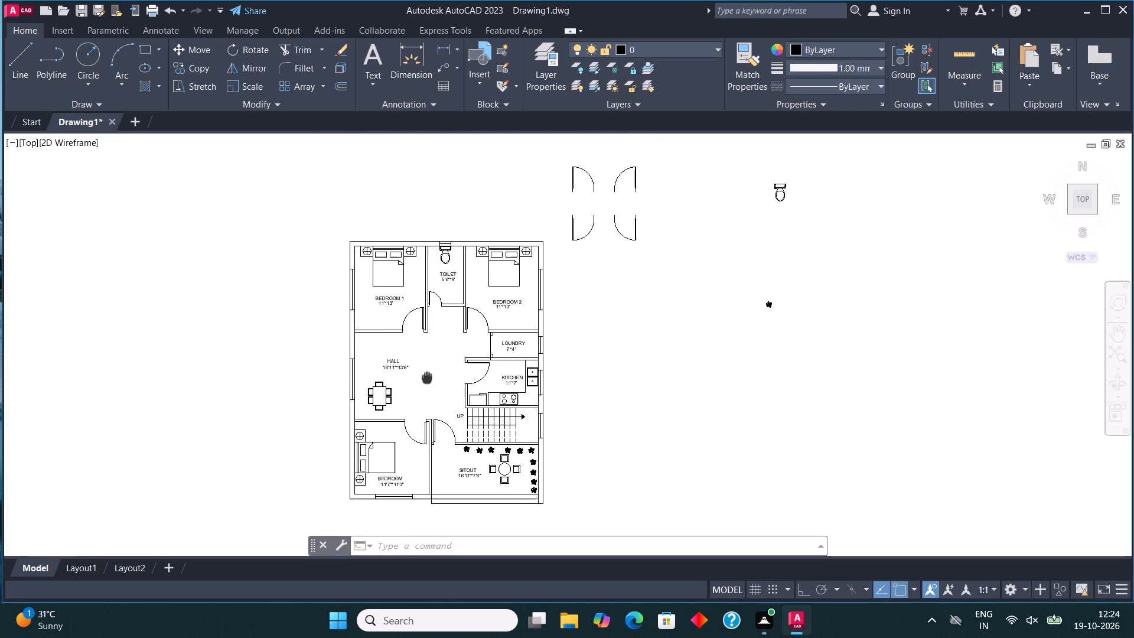
middle_click_drag(428, 390, 433, 394)
scroll(792, 400, "down", 1)
left_click(797, 385)
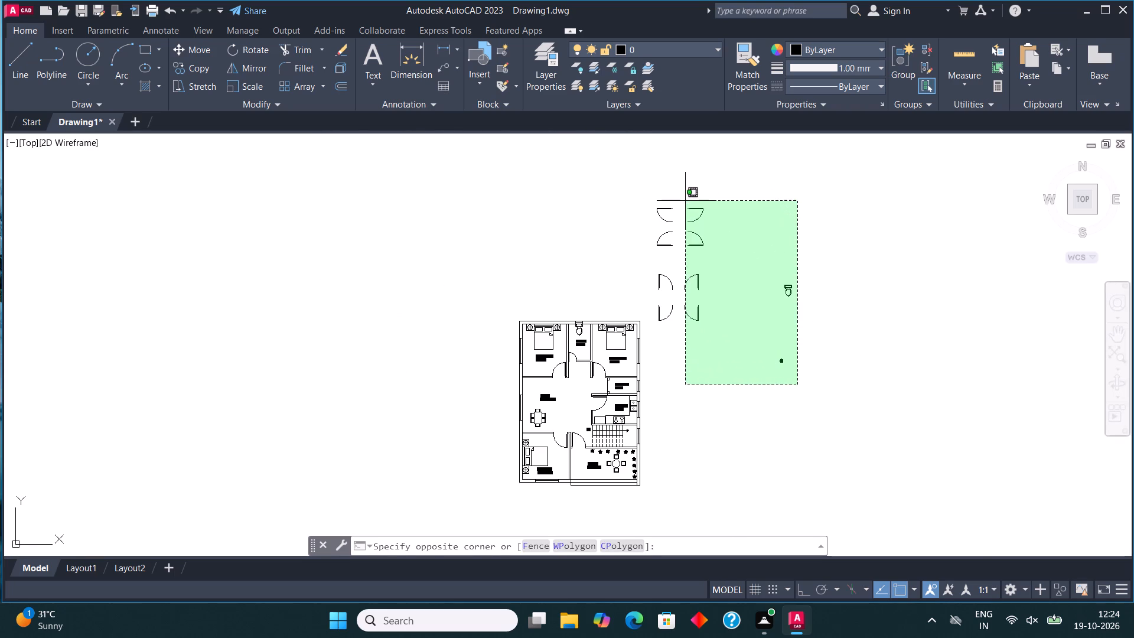
left_click(652, 174)
key("Delete")
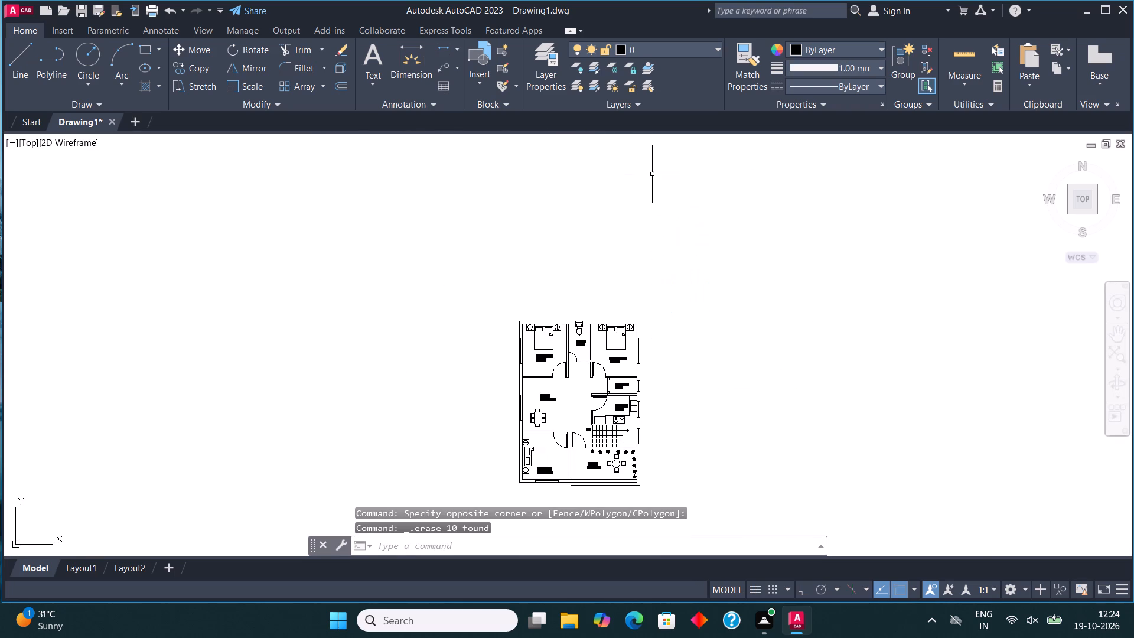
Create a new layer named WALL and set its color to index 140.
scroll(556, 336, "up", 3)
left_click(550, 66)
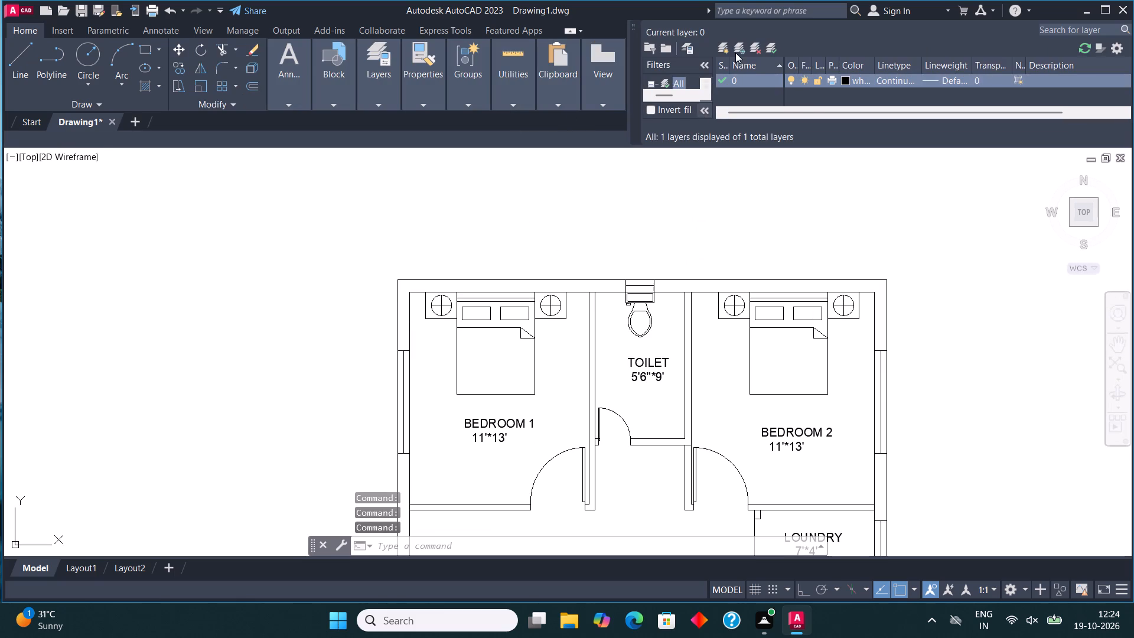
left_click(724, 43)
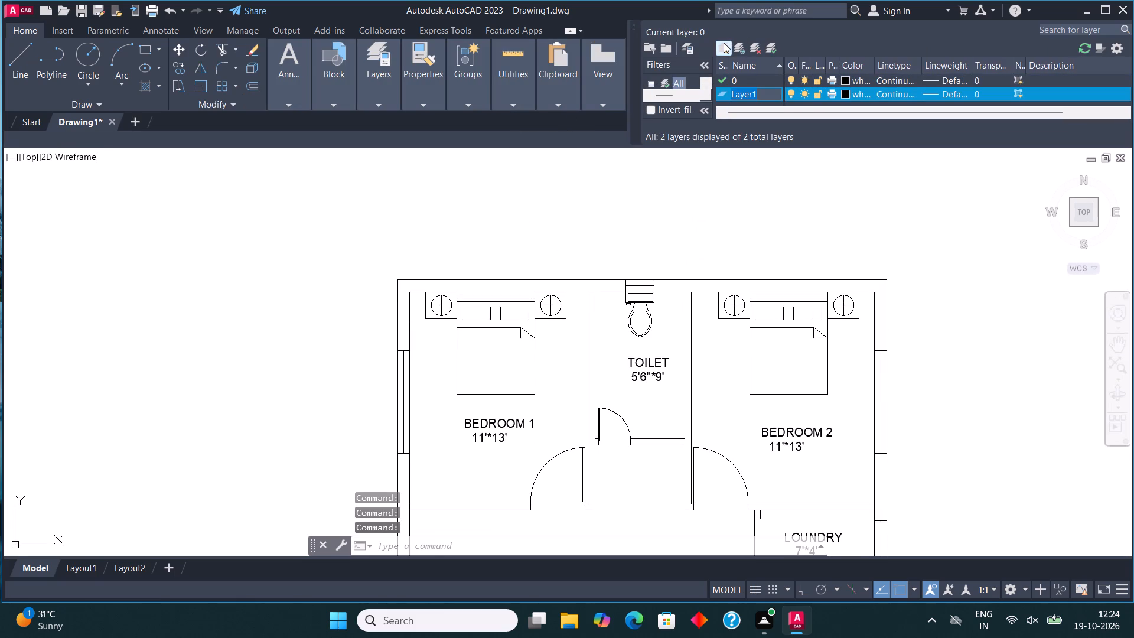
type("WALL")
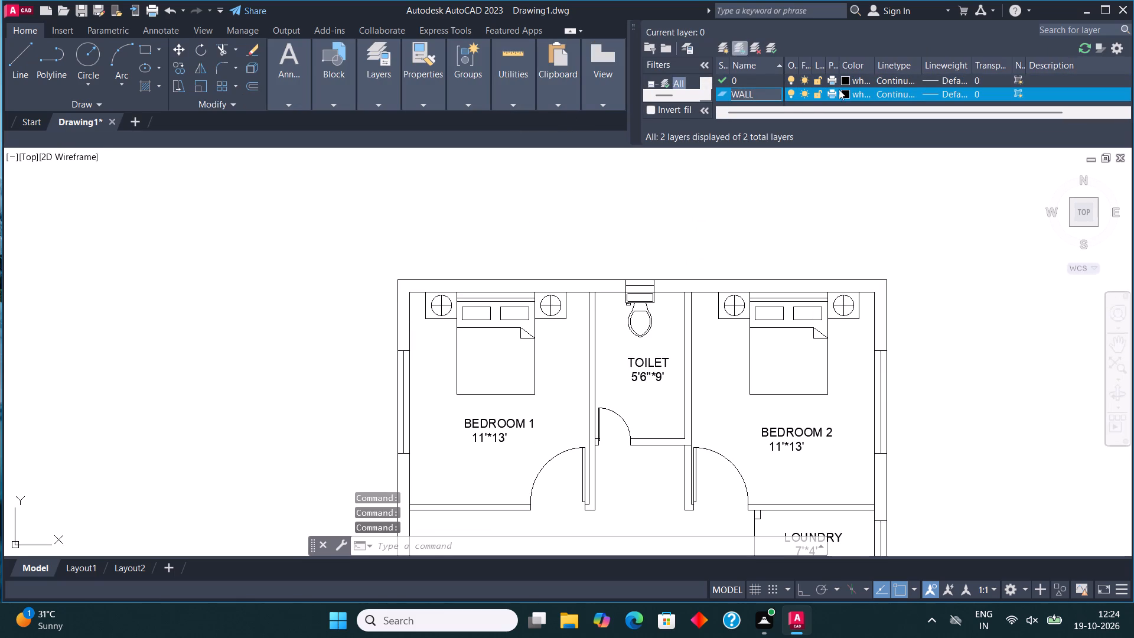
left_click(846, 95)
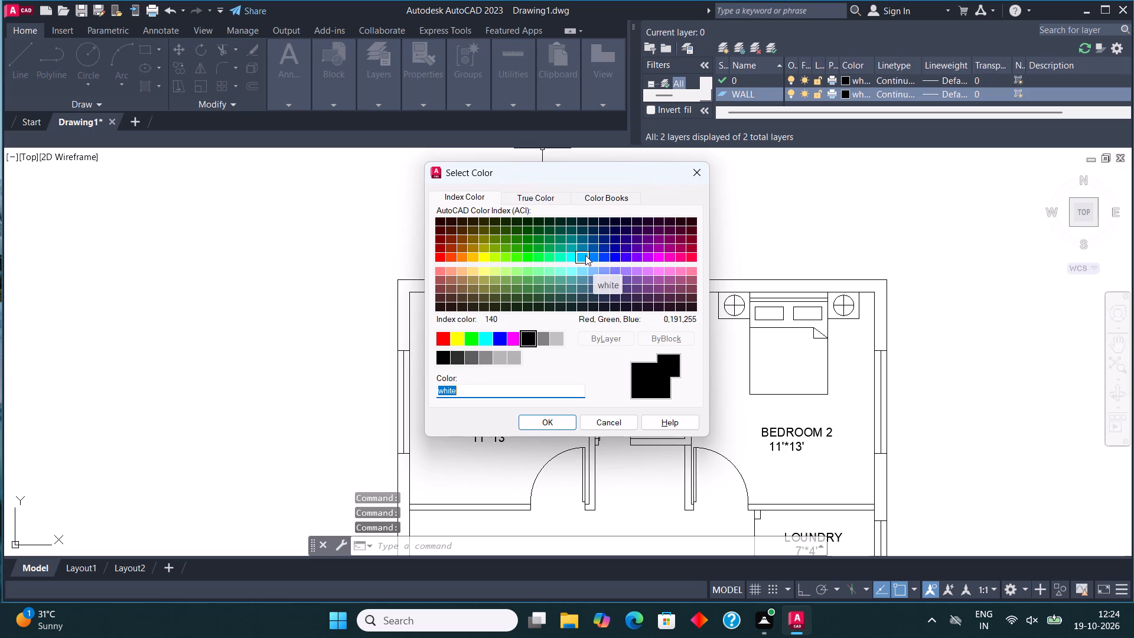
left_click(585, 255)
left_click(565, 425)
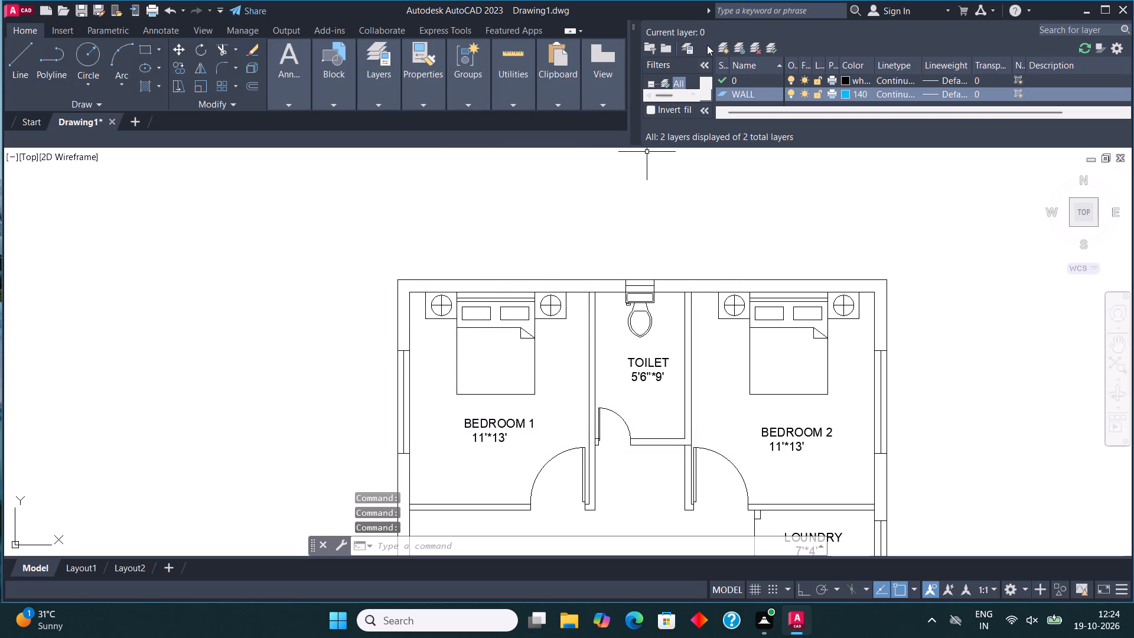
Create a new layer named WIND and set its color to index 200.
left_click(721, 43)
type("WIND")
left_click(846, 93)
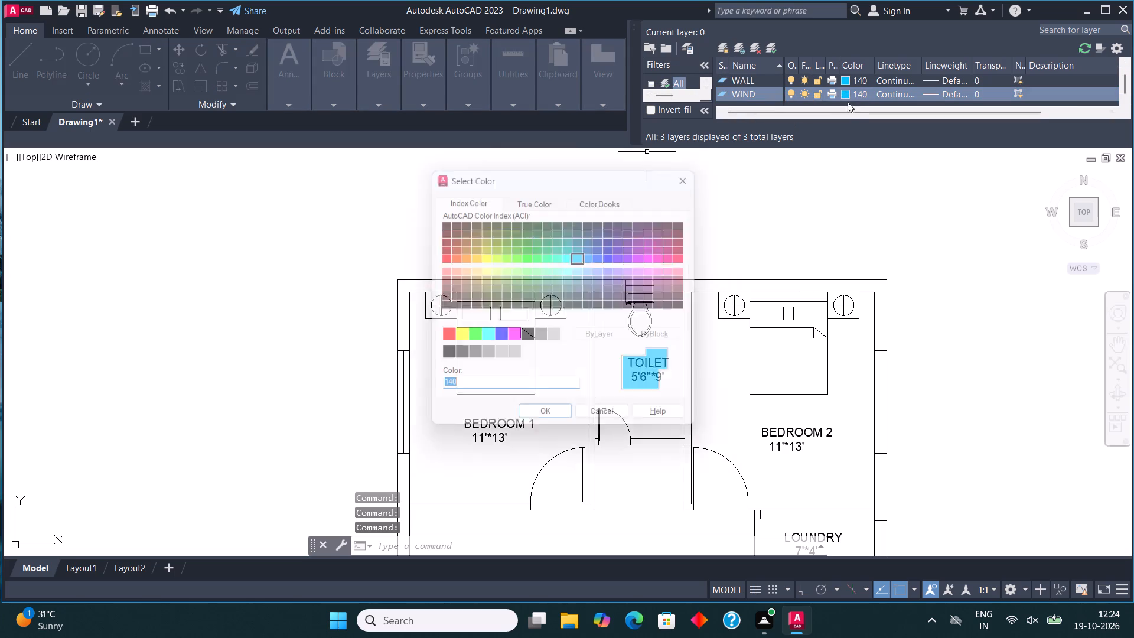
left_click(663, 260)
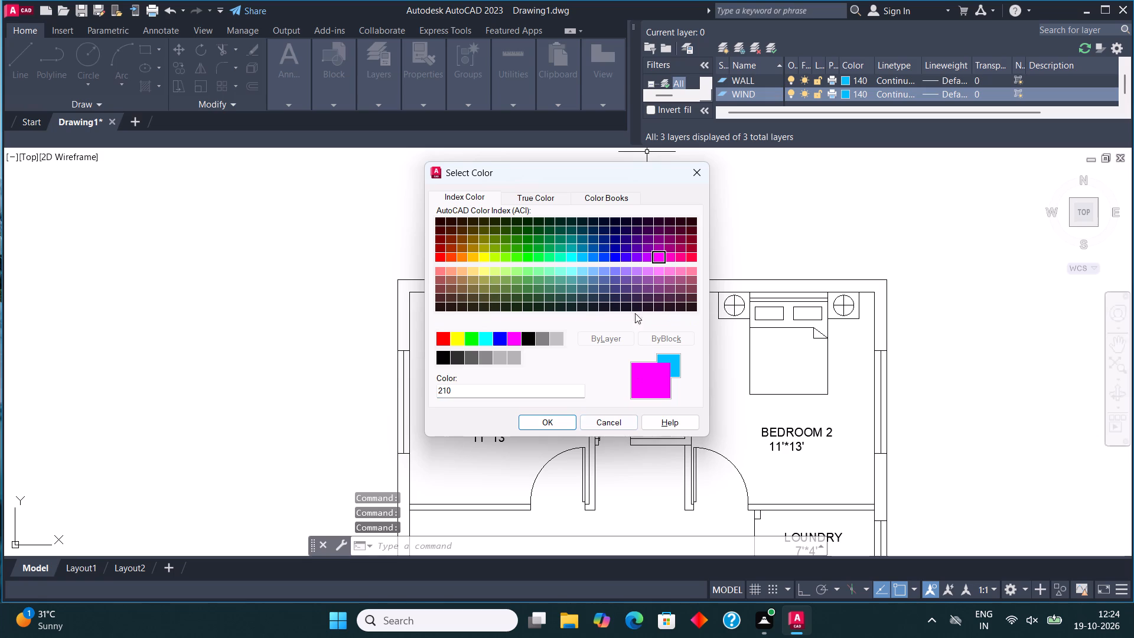
left_click(646, 258)
left_click(571, 425)
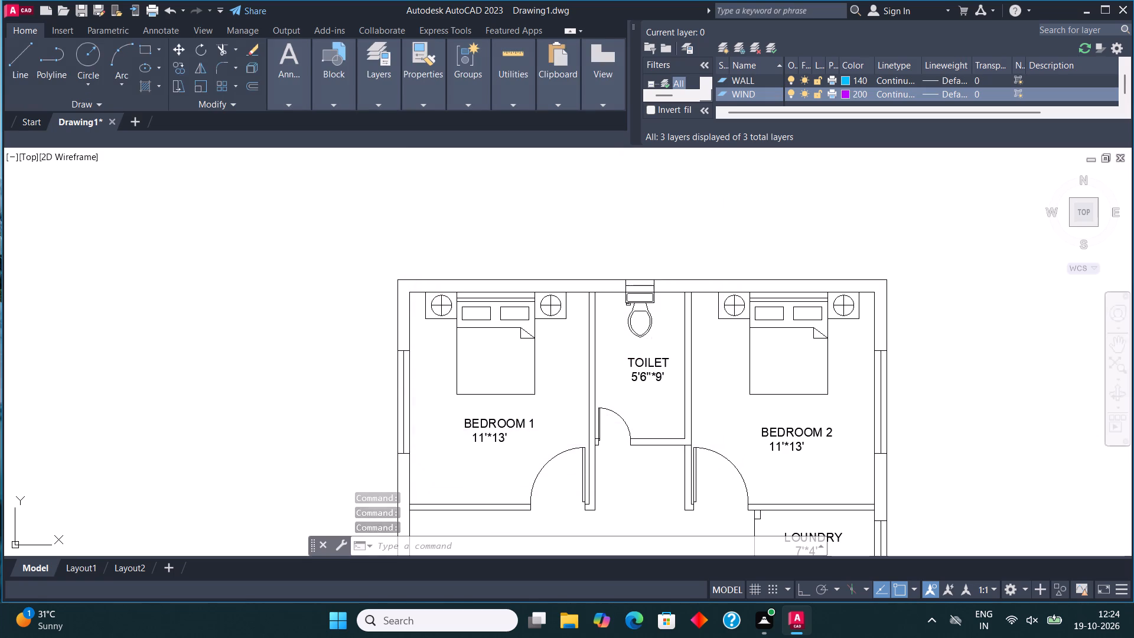
Create a new layer named DOOR and set its color to index 130.
left_click(724, 44)
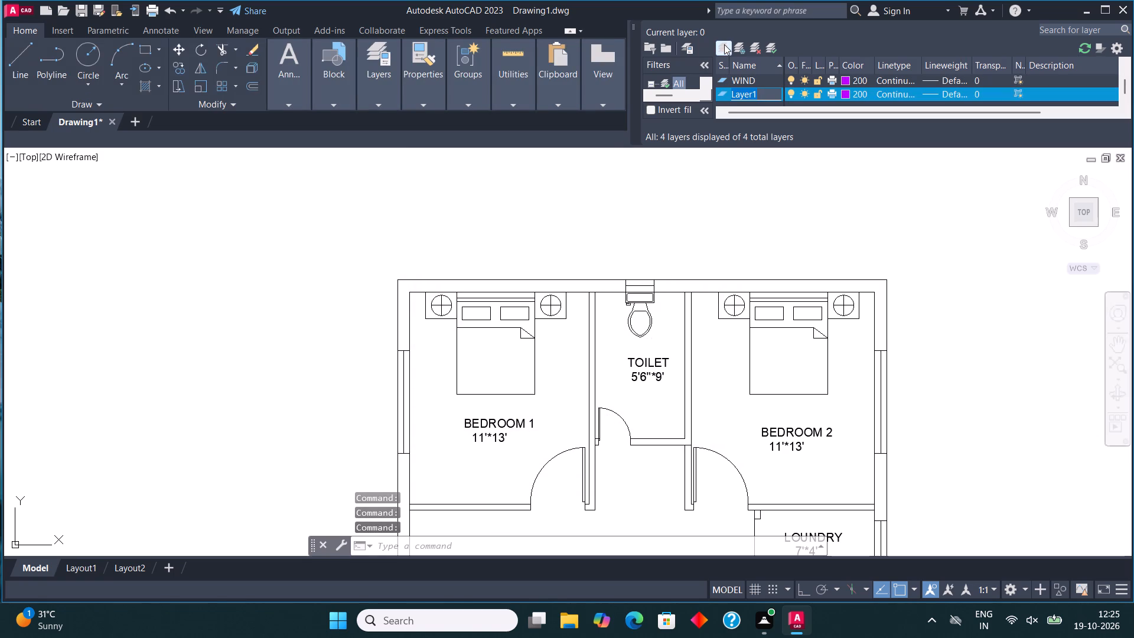
type("DOOR")
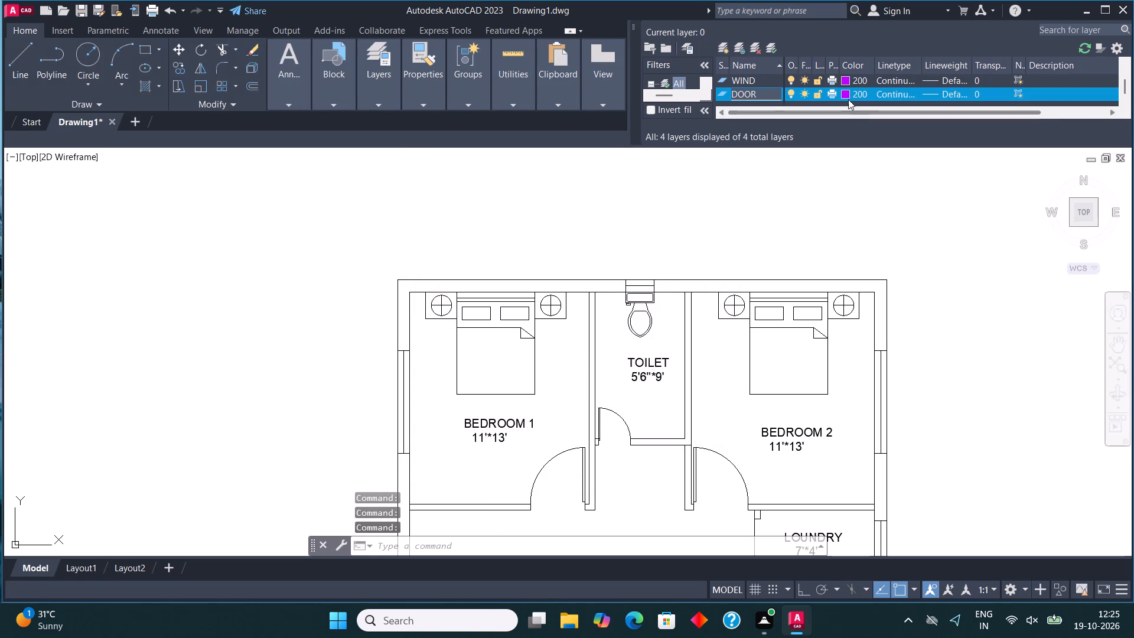
left_click(842, 90)
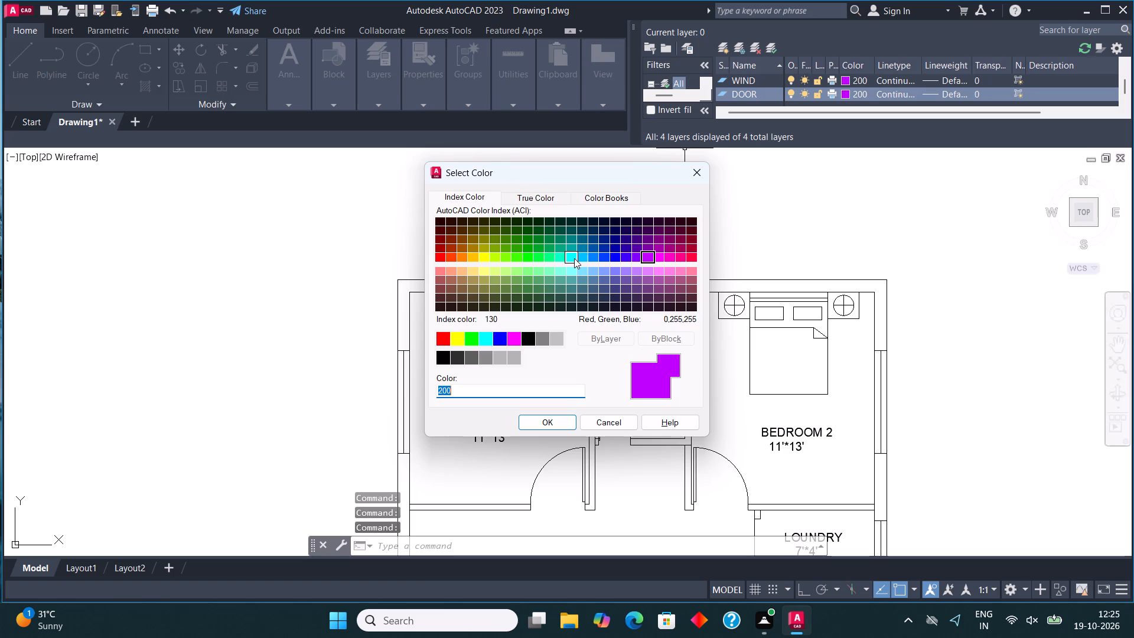
left_click(574, 258)
left_click(561, 419)
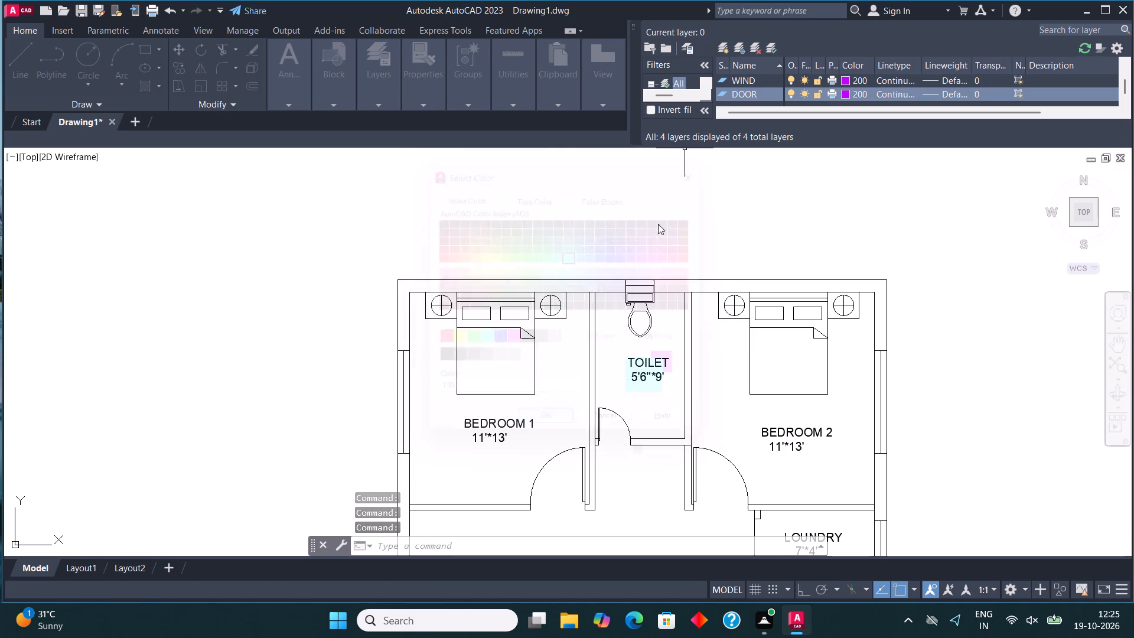
Create a new layer named TREE and set its color to index 90.
left_click(722, 47)
type("TRE")
key("e")
left_click(845, 96)
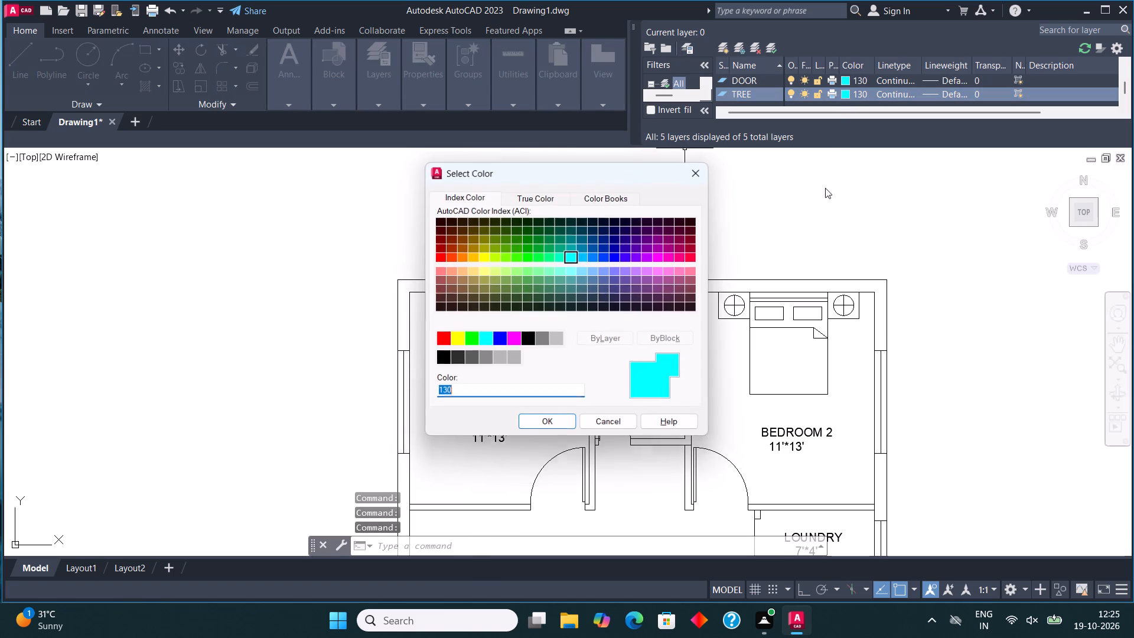
left_click(529, 257)
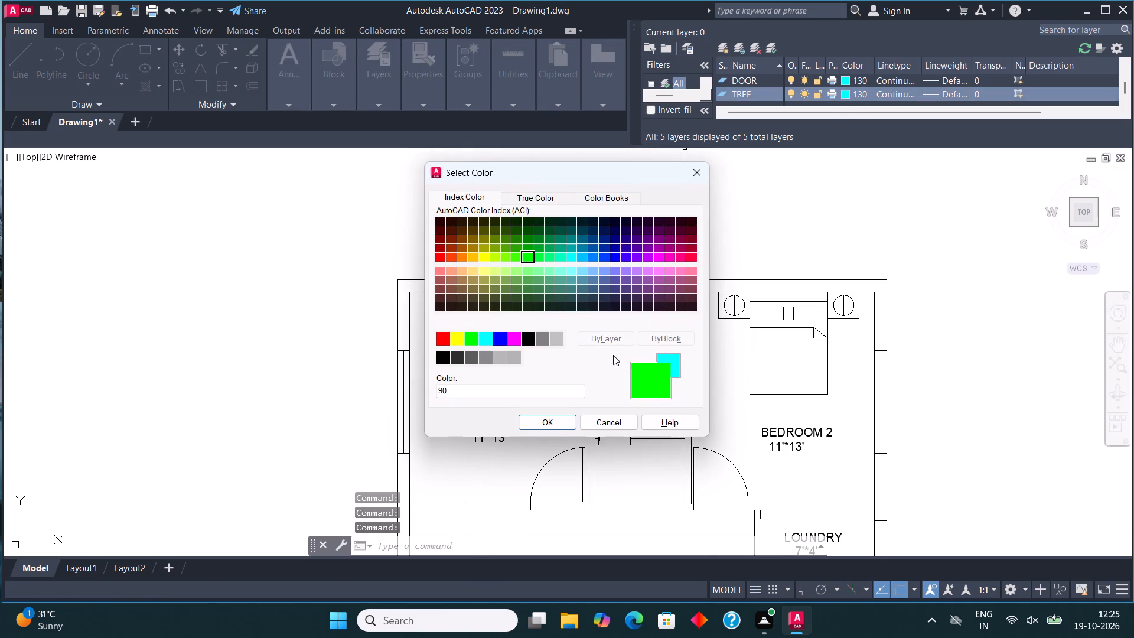
left_click(541, 419)
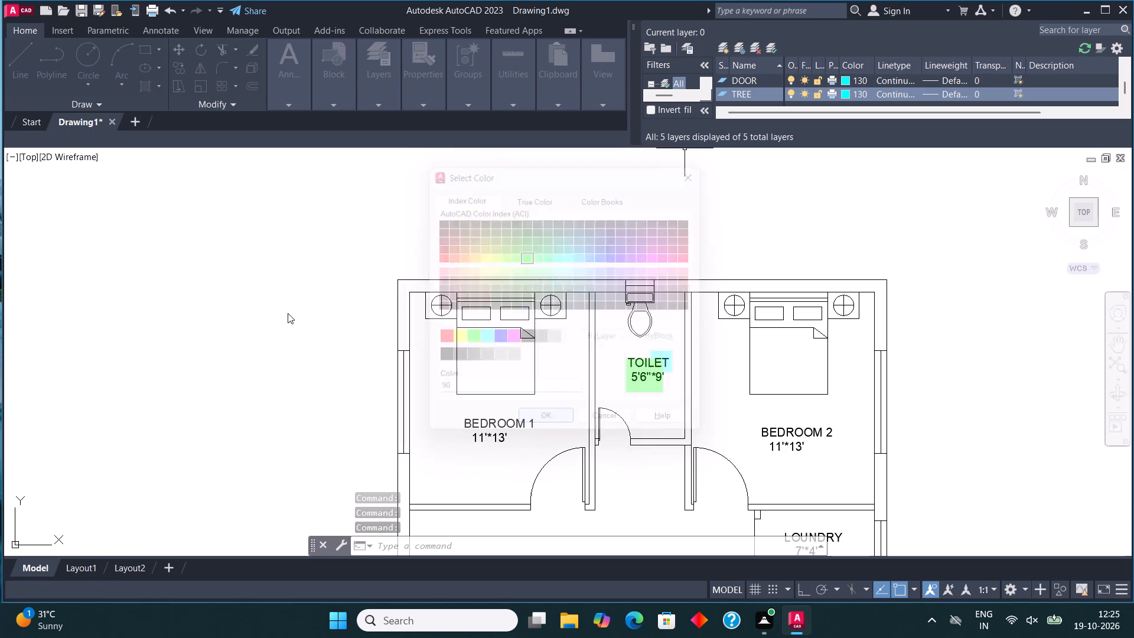
Create a new layer named FUR and set its color to index 10.
left_click(722, 53)
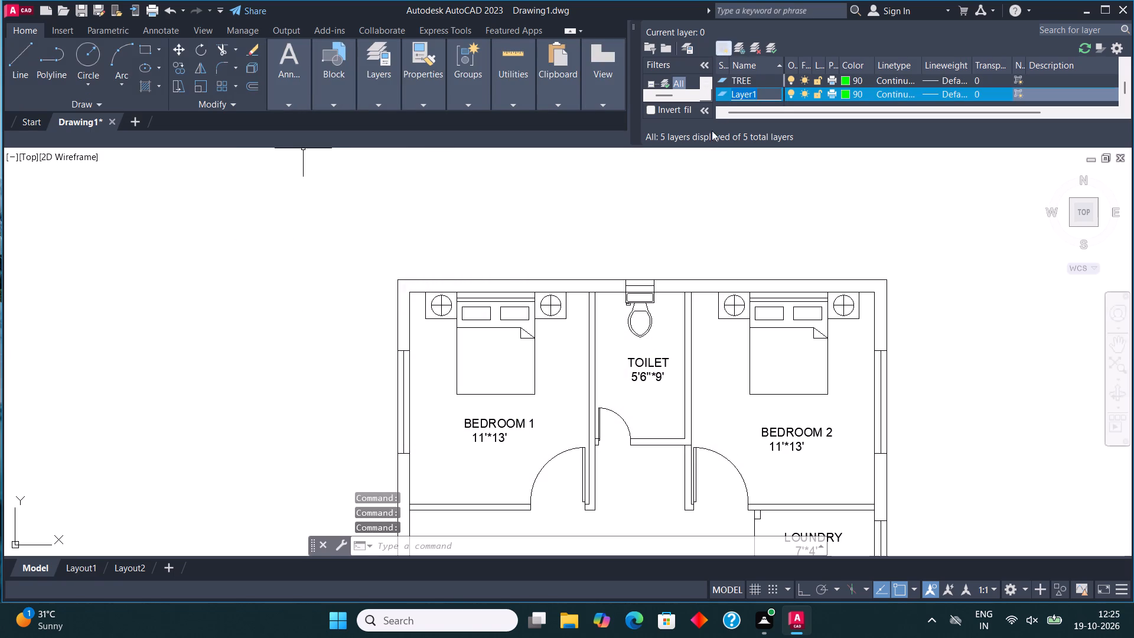
key("f")
key("u")
key("r")
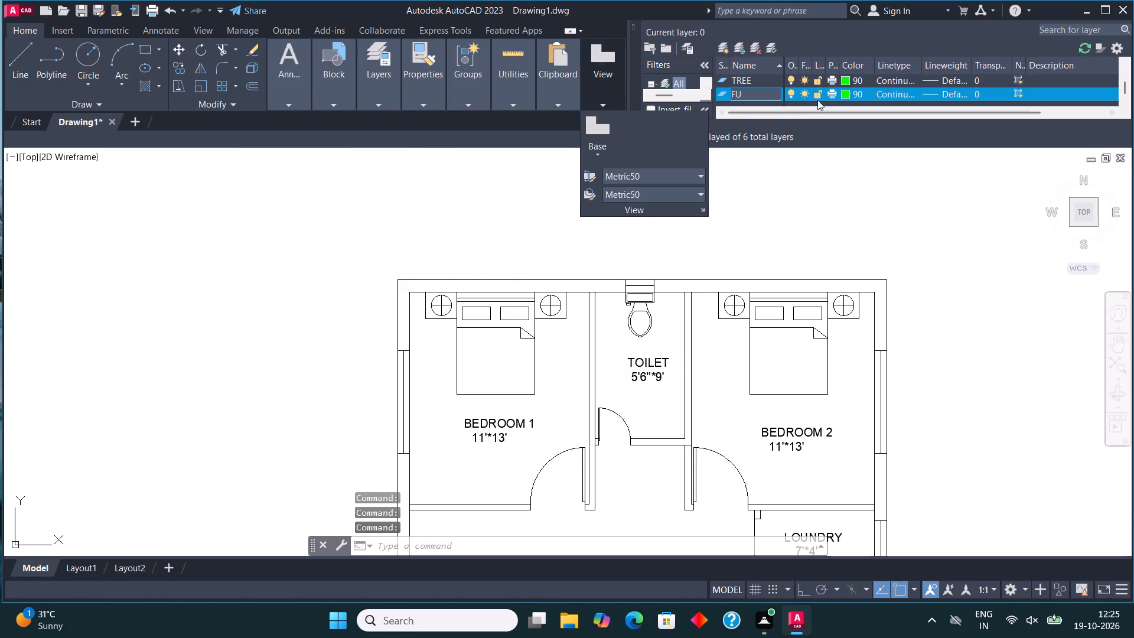
key("r")
left_click(742, 93)
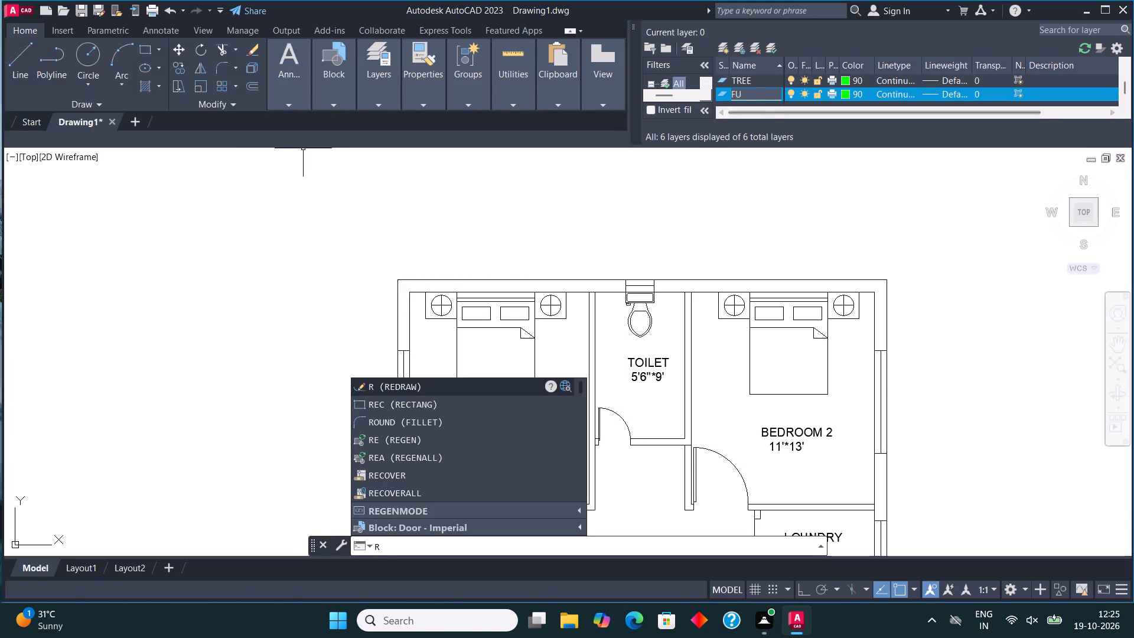
key("r")
left_click(848, 92)
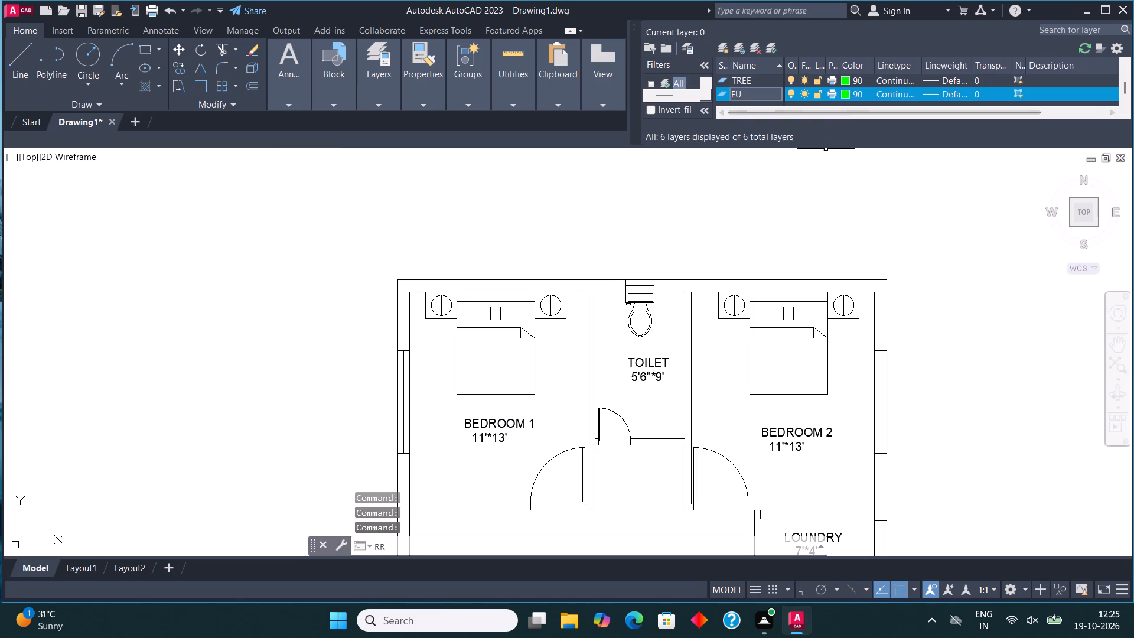
key("Escape")
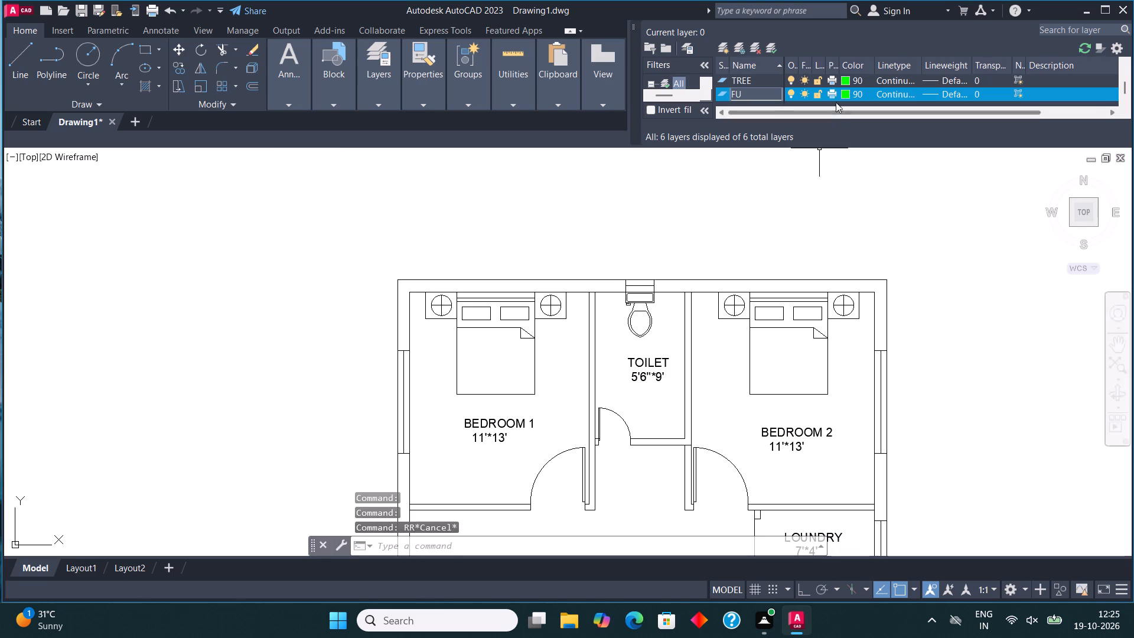
left_click(743, 91)
key("r")
left_click(848, 93)
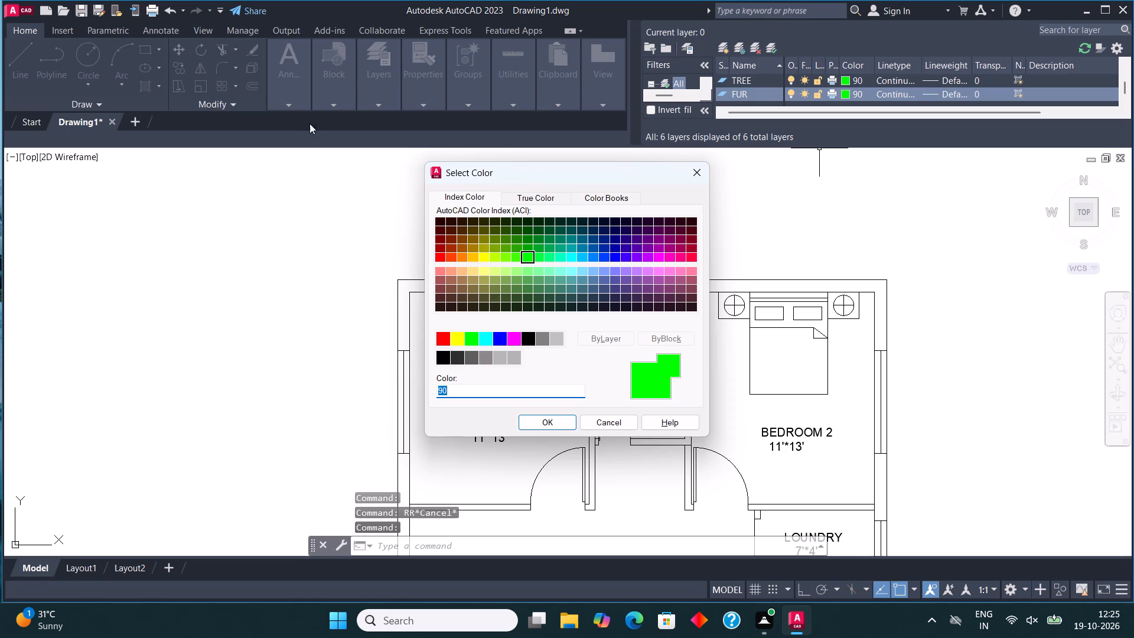
left_click(435, 257)
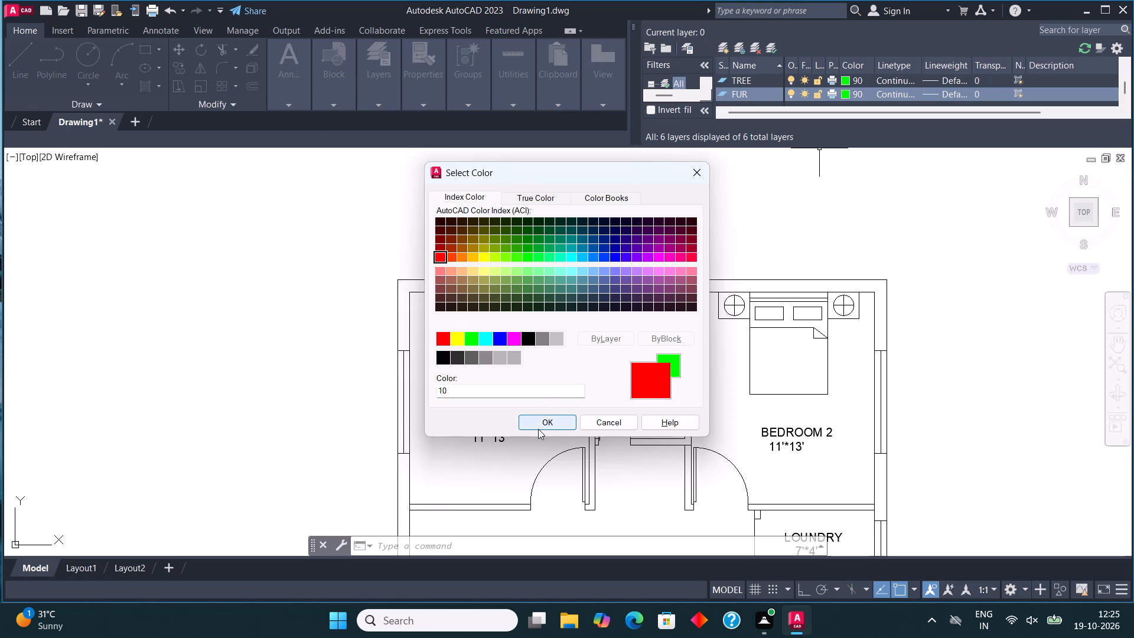
left_click(548, 420)
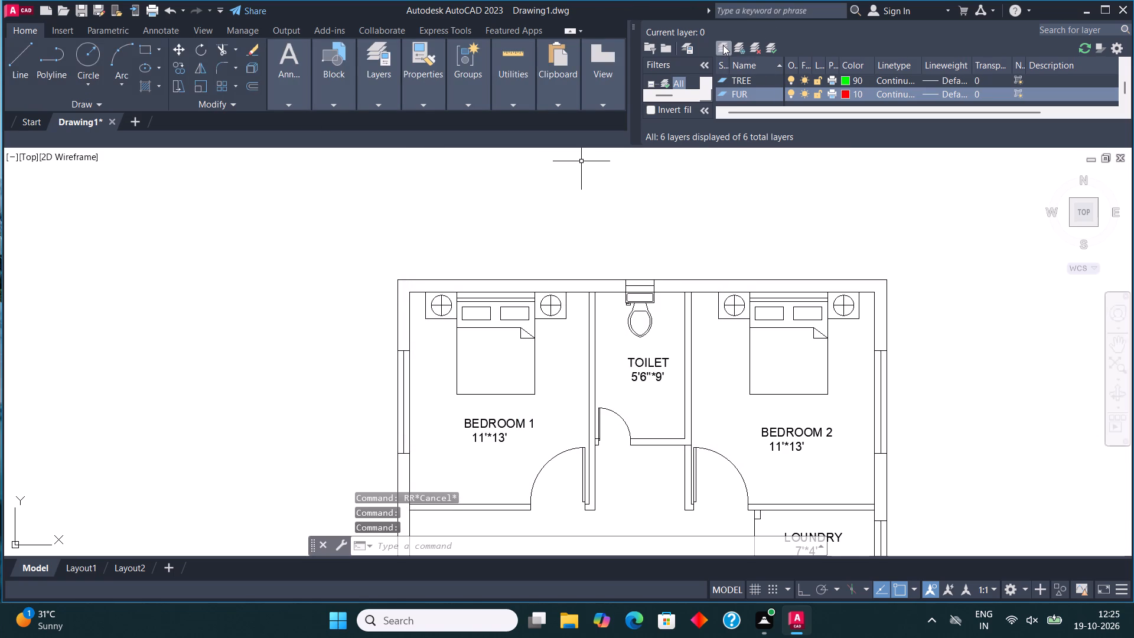
Create a new layer named TEXT and set its color to index 30.
left_click(724, 45)
type("TEX")
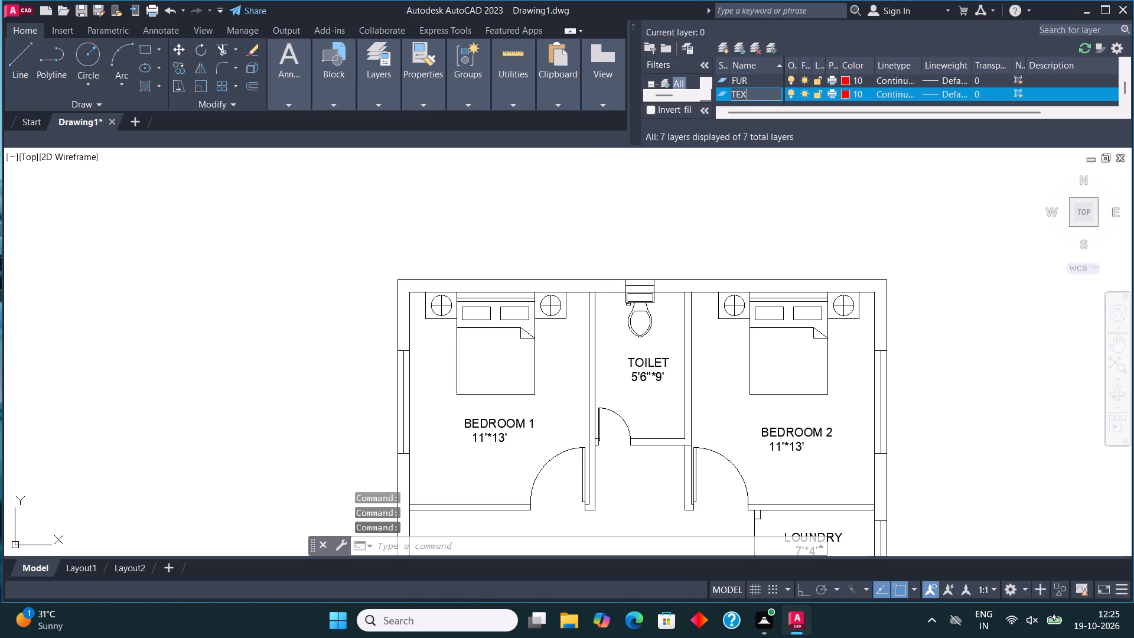
key("t")
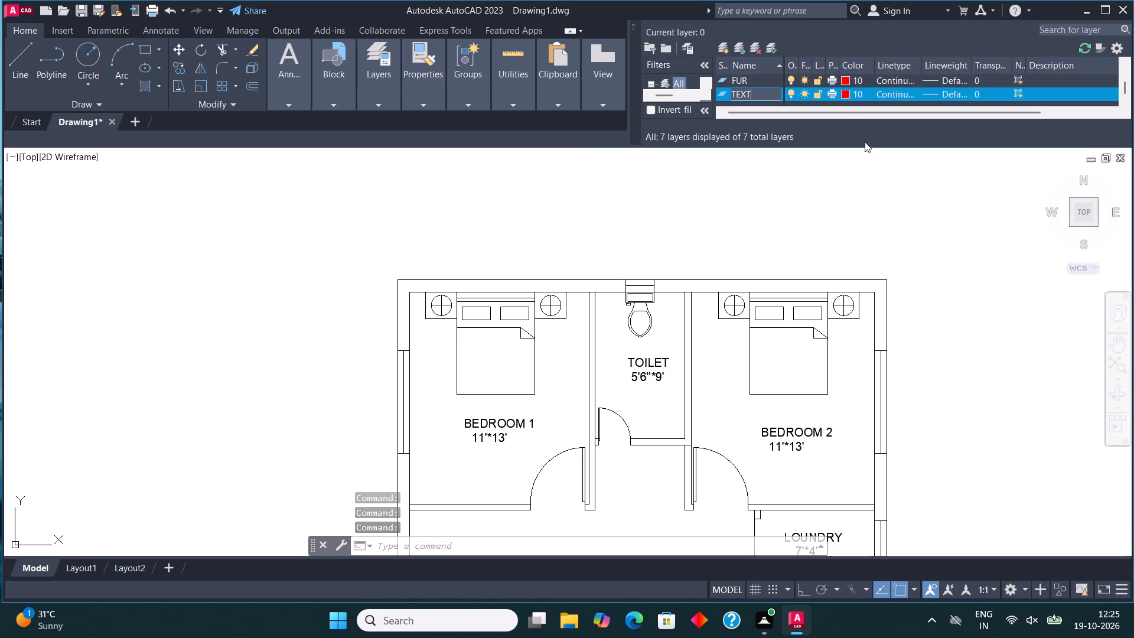
left_click(842, 93)
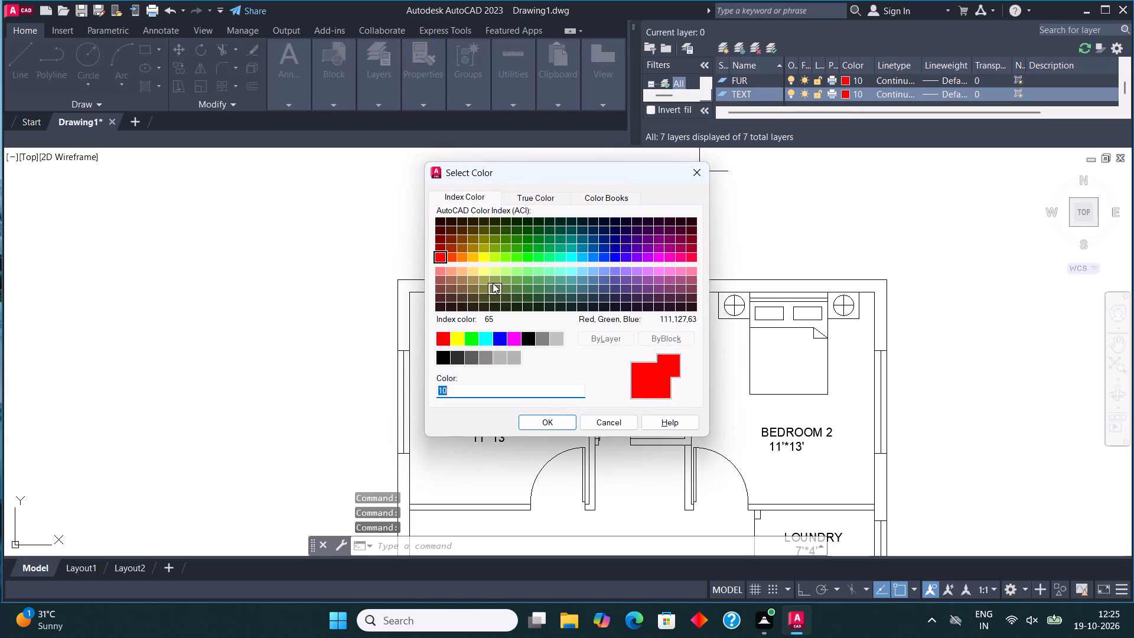
left_click(464, 256)
left_click(549, 422)
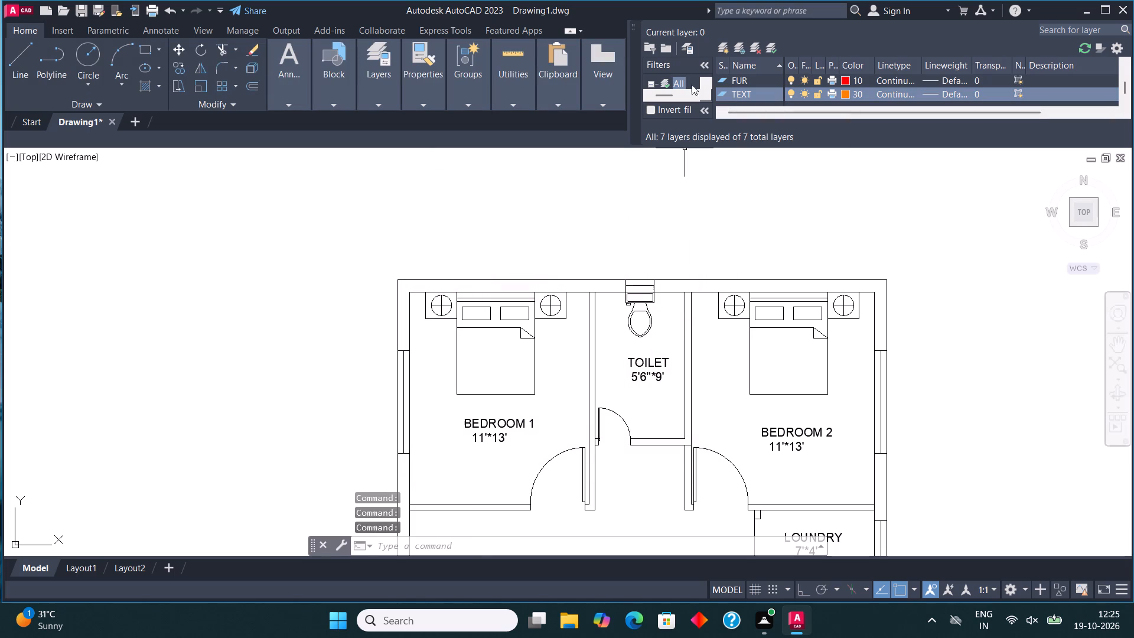
Collapse the layer manager and make WALL the current layer.
left_click(635, 23)
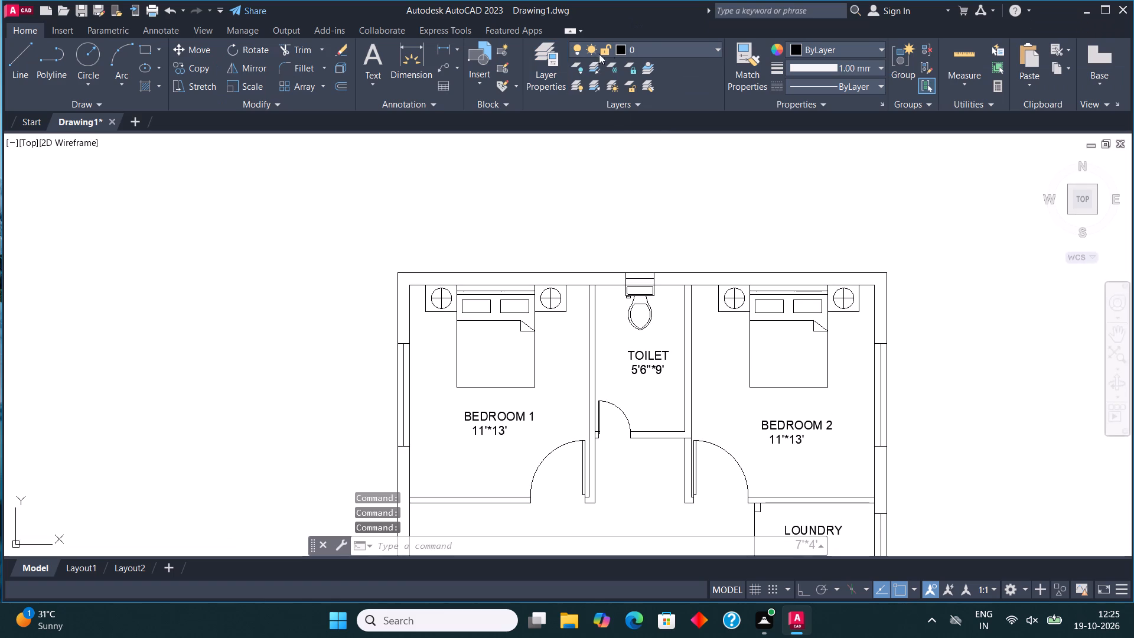
left_click(645, 55)
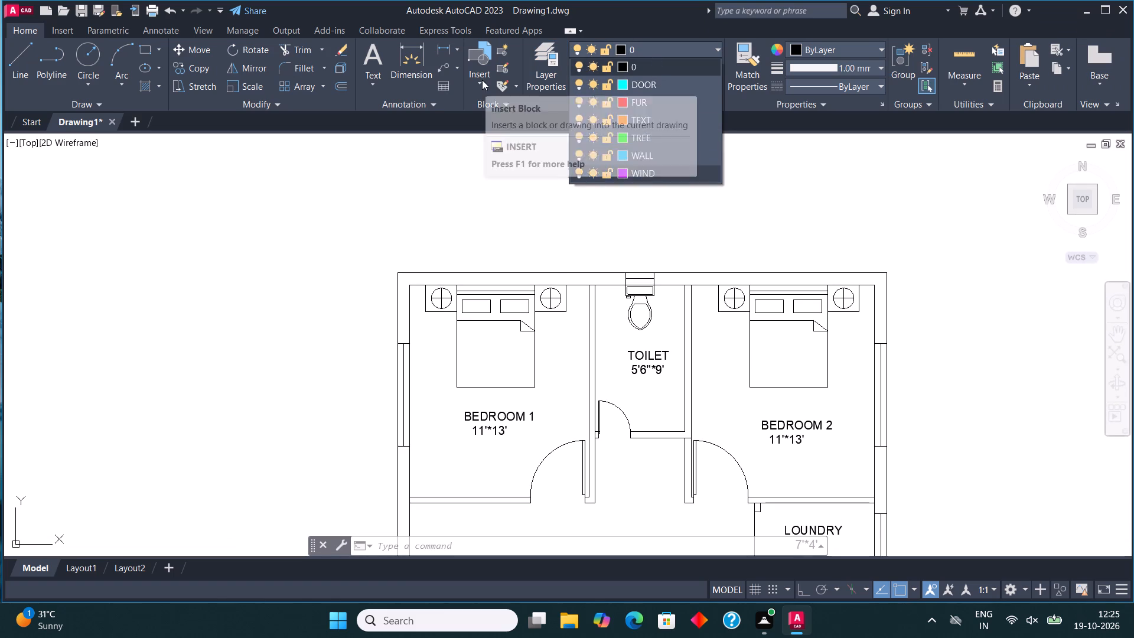
left_click(448, 187)
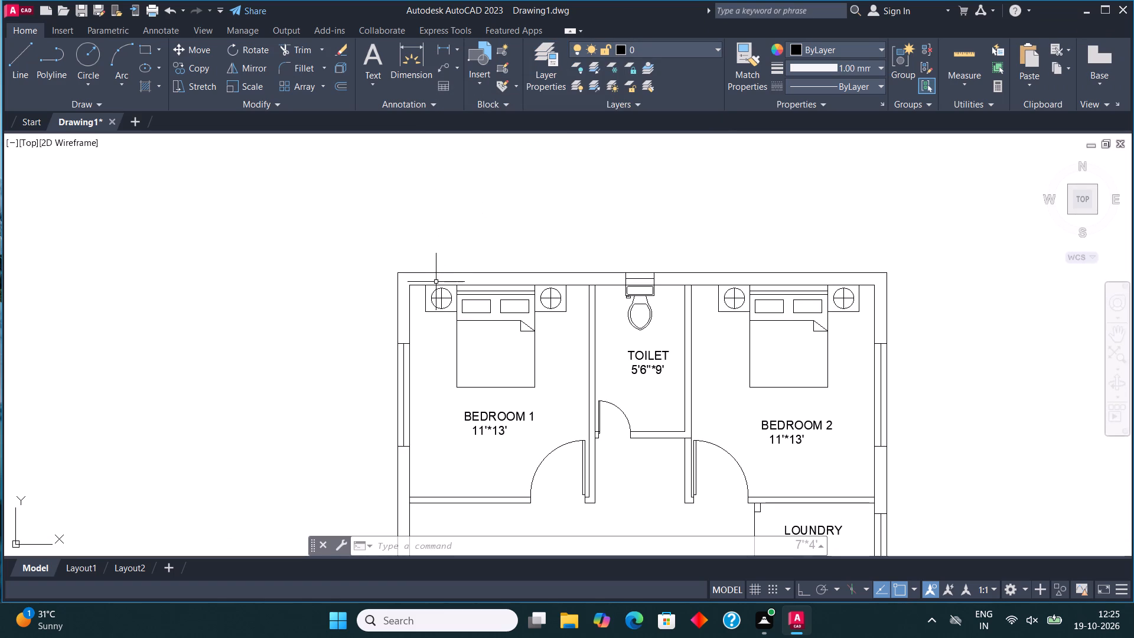
left_click(650, 50)
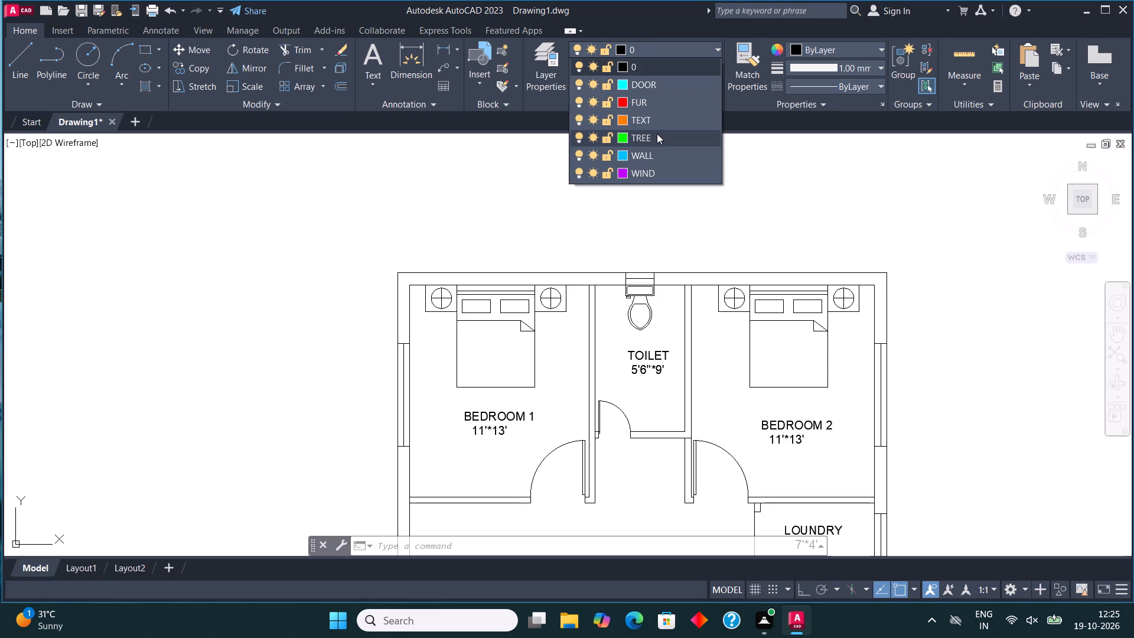
left_click(648, 154)
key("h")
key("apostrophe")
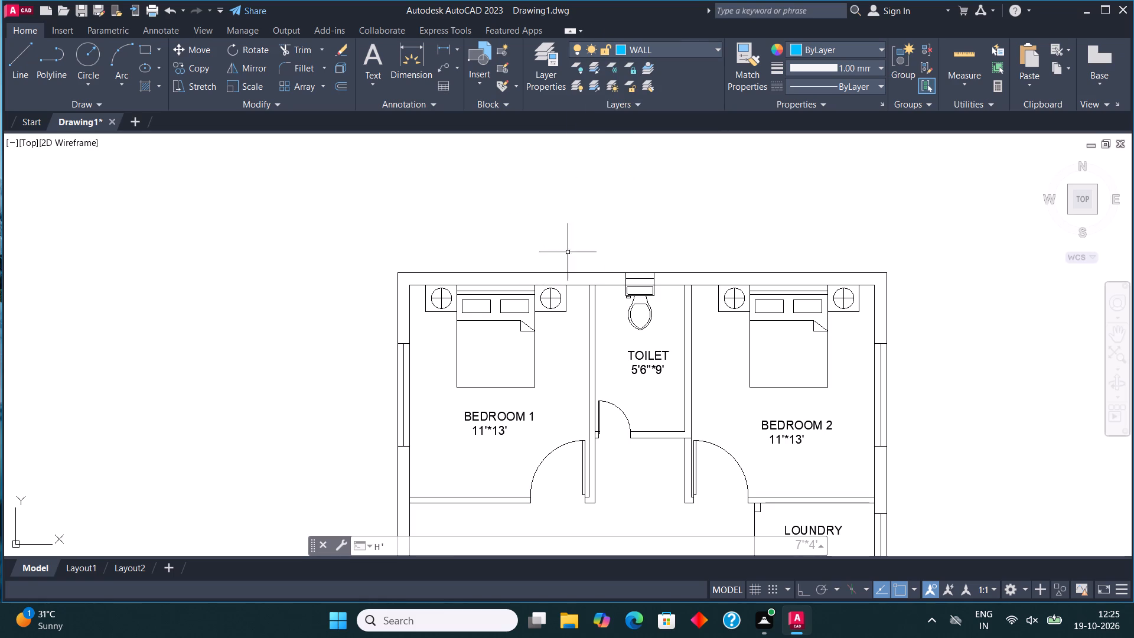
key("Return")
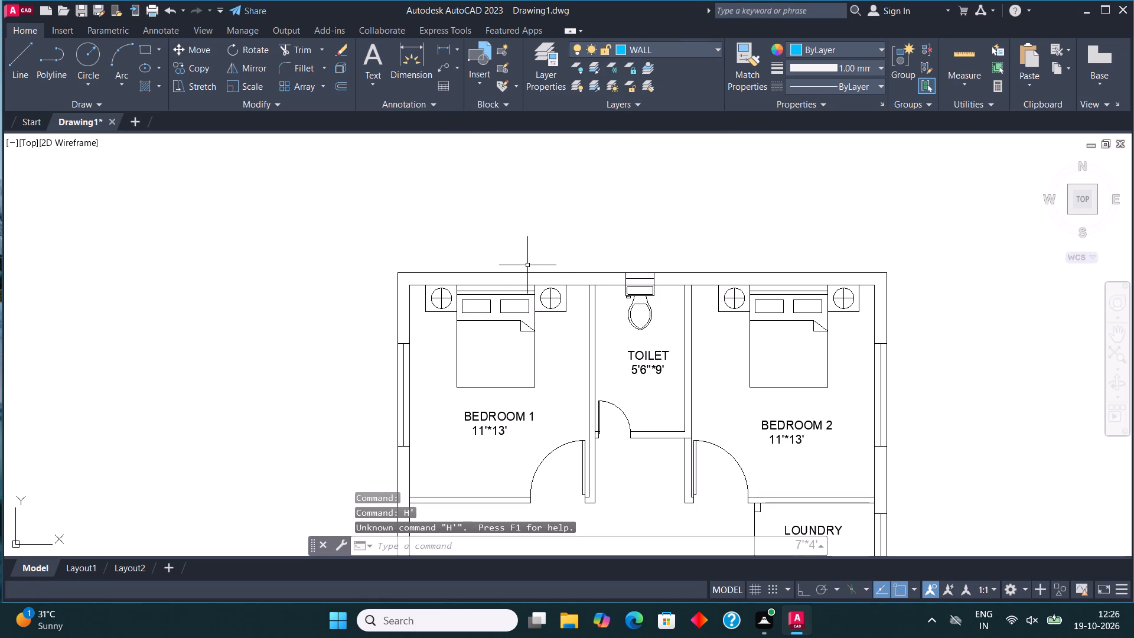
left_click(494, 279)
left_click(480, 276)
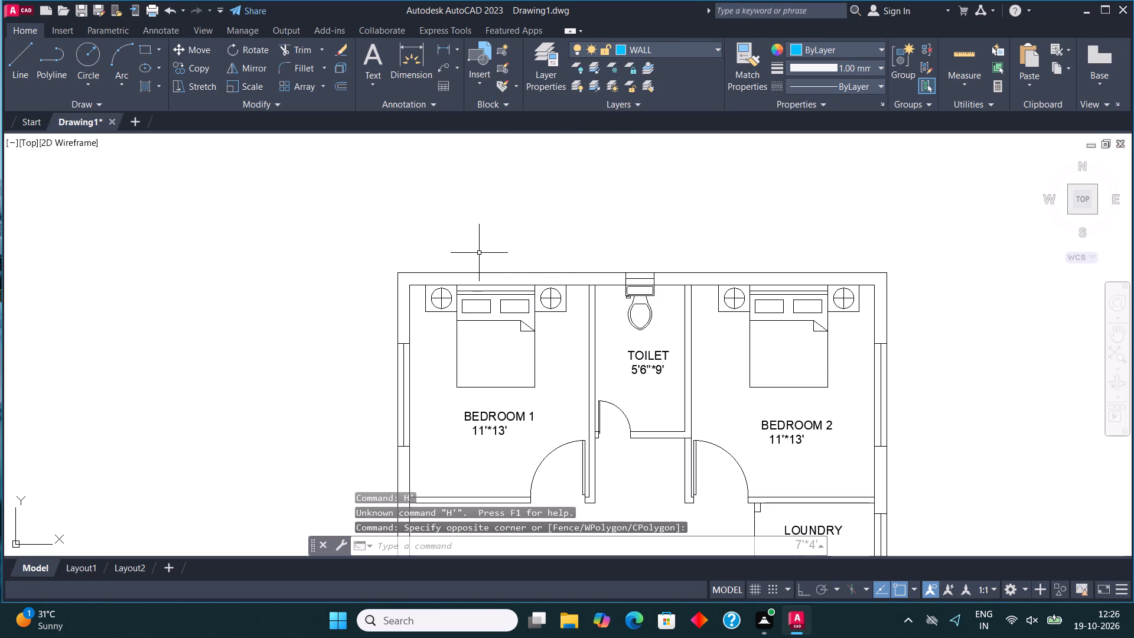
Solid-hatch the outer walls behind both bedrooms, the outer wall between the Bedroom 1 and Hall windows, and the Bedroom 1–Hall wall.
key("h")
key("Return")
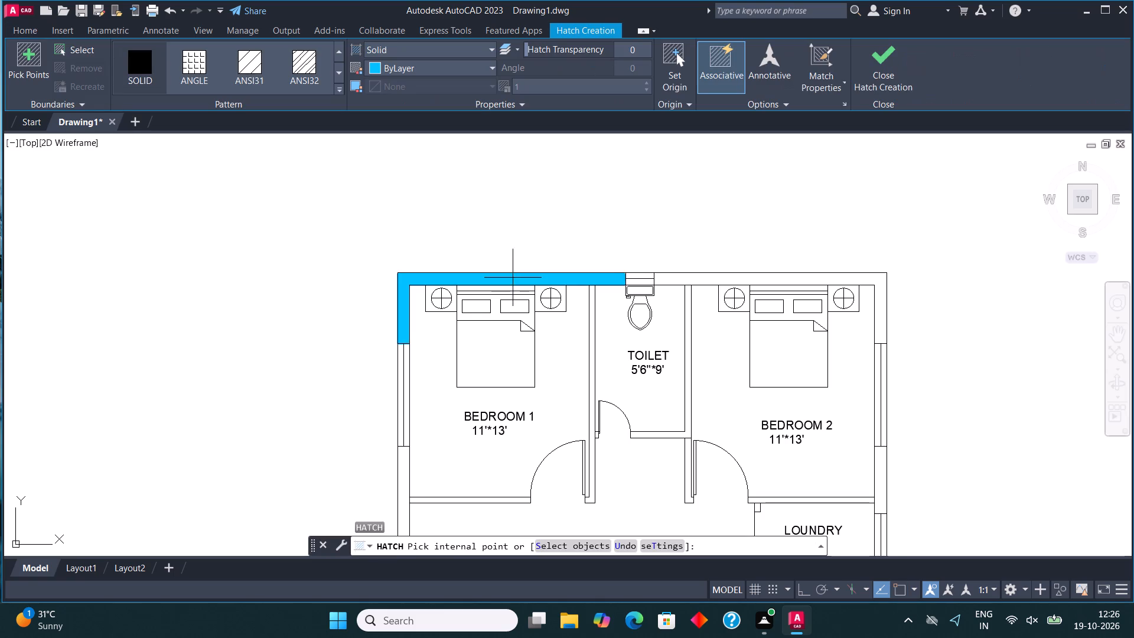
left_click(513, 278)
left_click(769, 285)
scroll(733, 242, "down", 2)
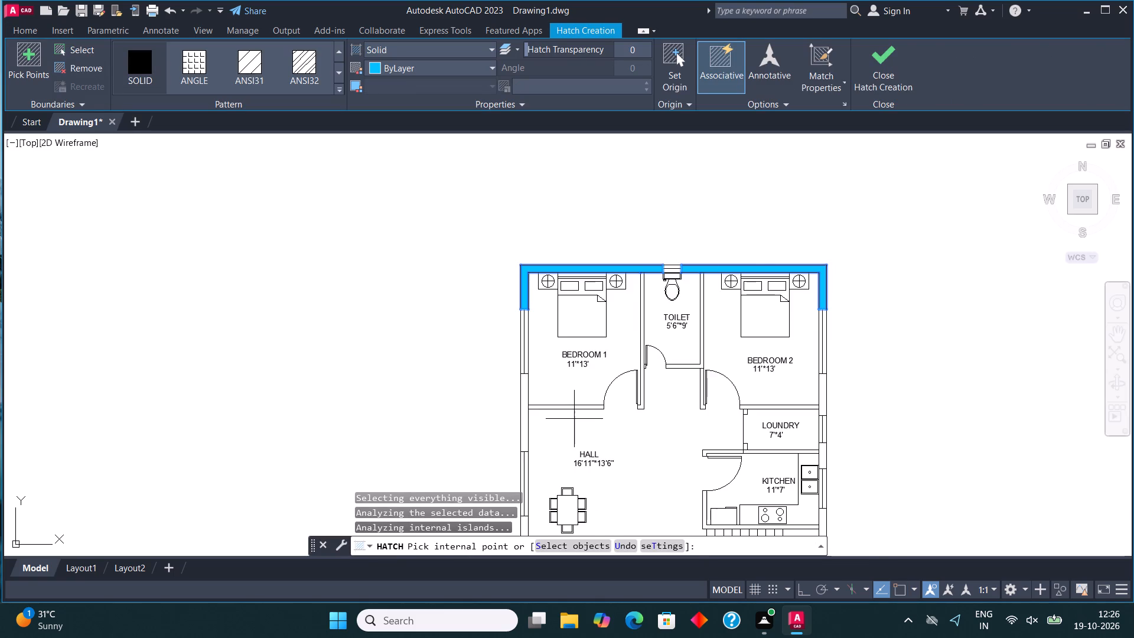
scroll(573, 419, "up", 2)
left_click(444, 373)
left_click(484, 394)
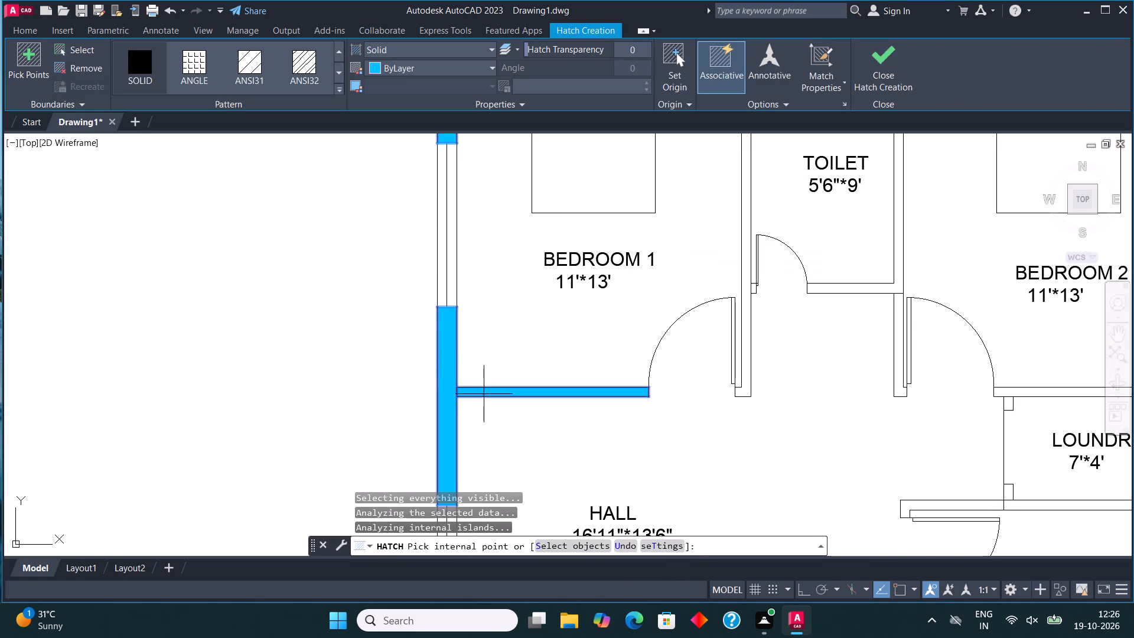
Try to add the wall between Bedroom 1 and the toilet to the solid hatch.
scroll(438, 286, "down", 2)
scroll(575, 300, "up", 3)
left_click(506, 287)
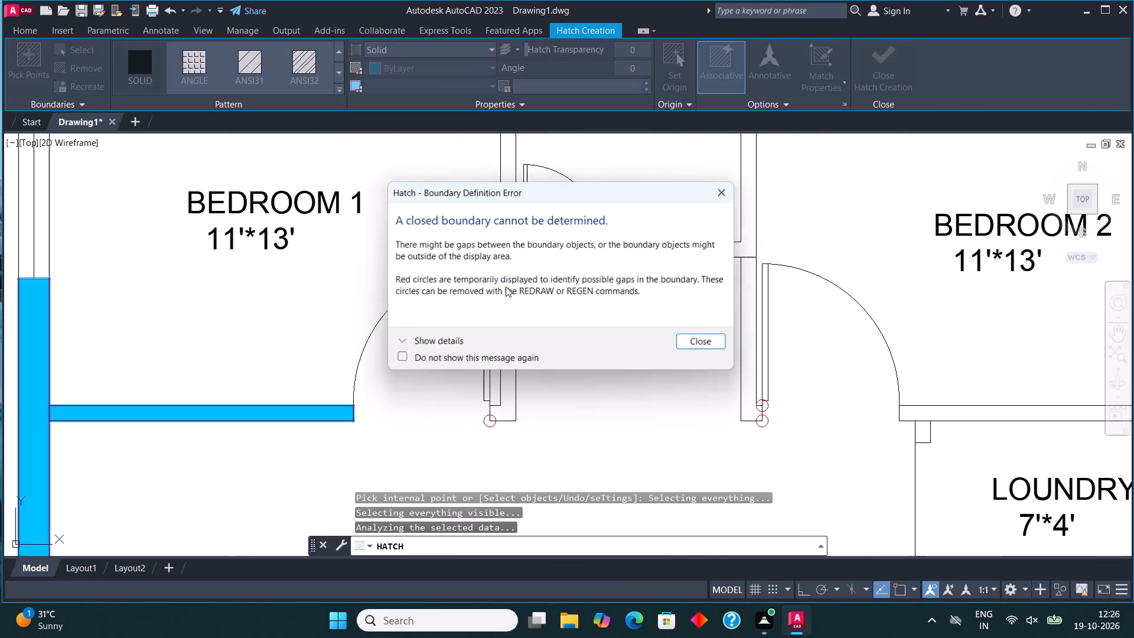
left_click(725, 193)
Add the outer wall between the Bedroom 2 and Loundry windows and the Bedroom 2–Loundry partition to the solid hatch.
scroll(589, 240, "down", 3)
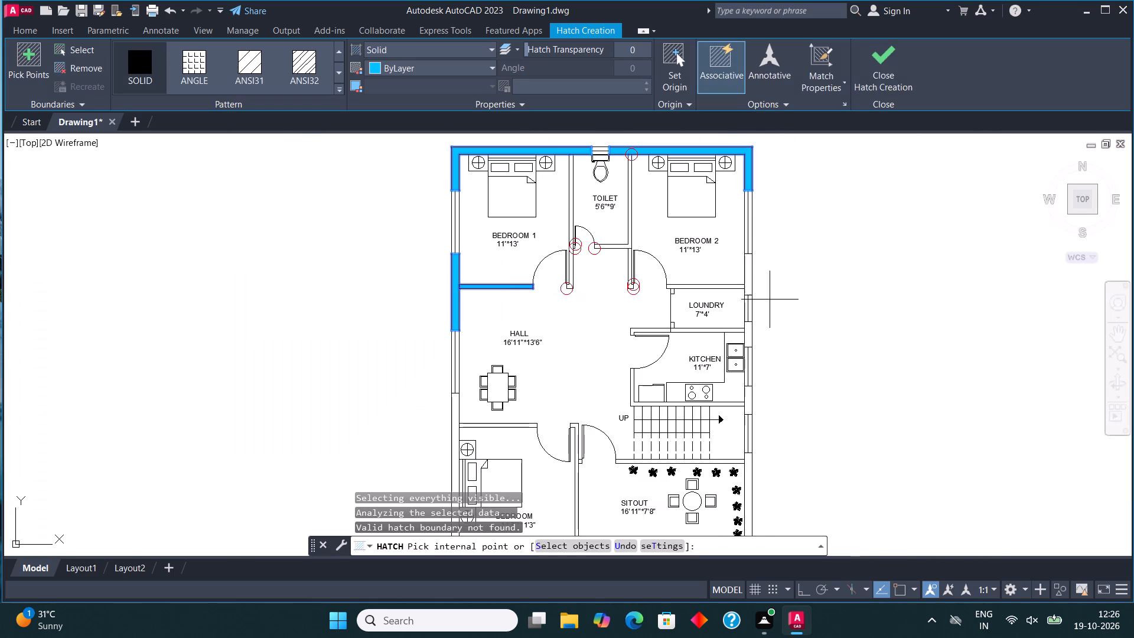
scroll(761, 286, "up", 2)
left_click(719, 271)
left_click(689, 287)
Add the short wall beside Bedroom 2's door, extending from the toilet's corner, to the solid hatch.
scroll(687, 297, "down", 2)
scroll(579, 223, "up", 2)
left_click(589, 252)
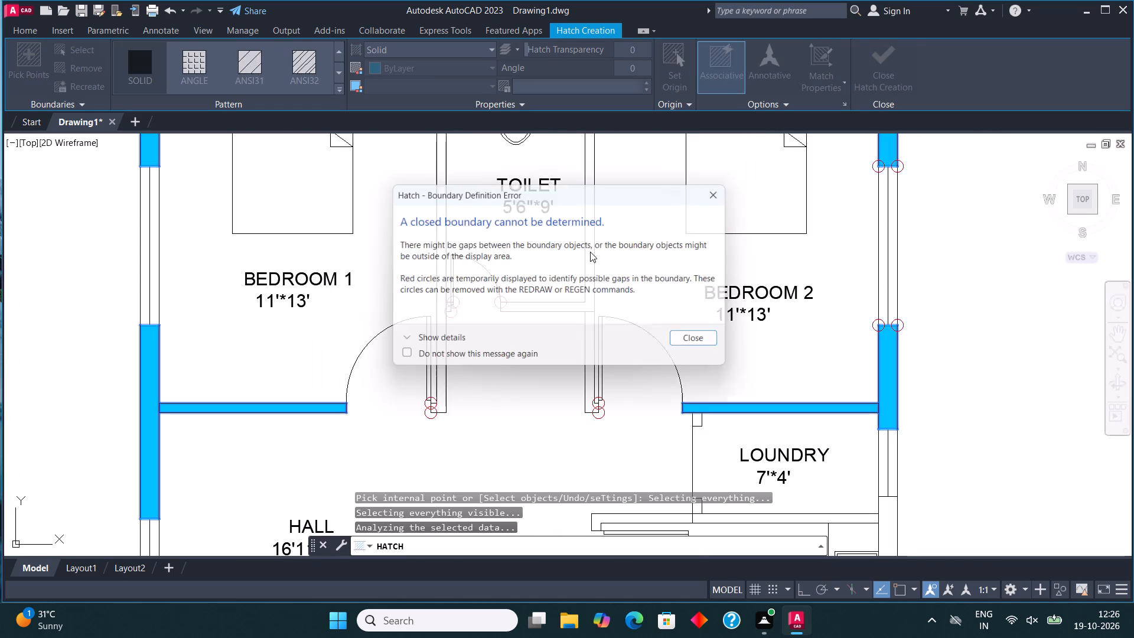
left_click(716, 191)
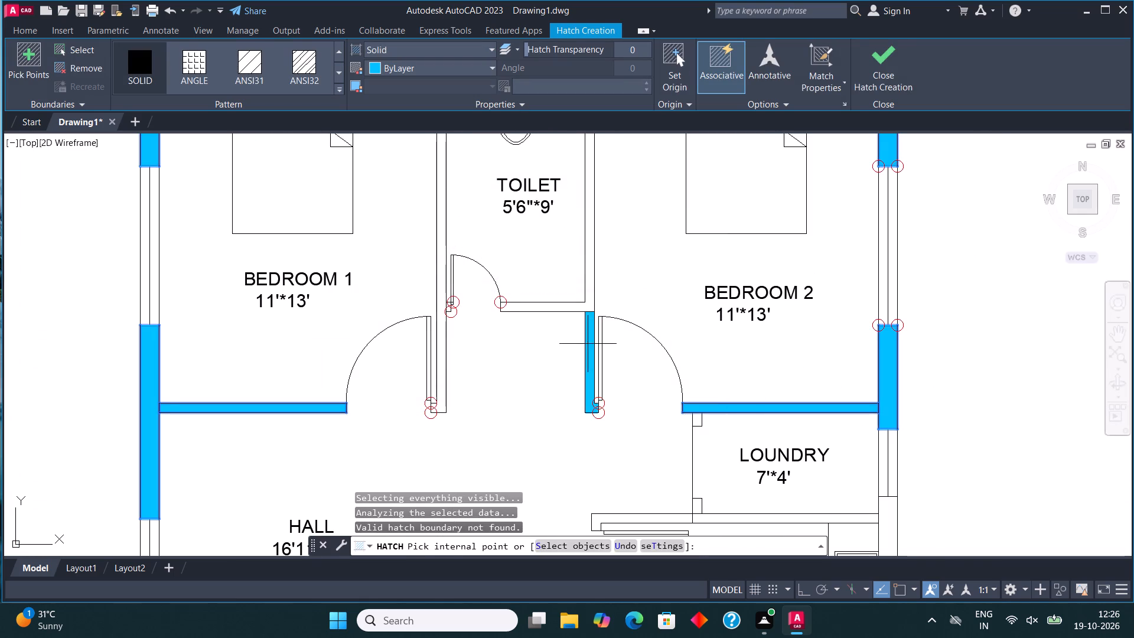
left_click(588, 343)
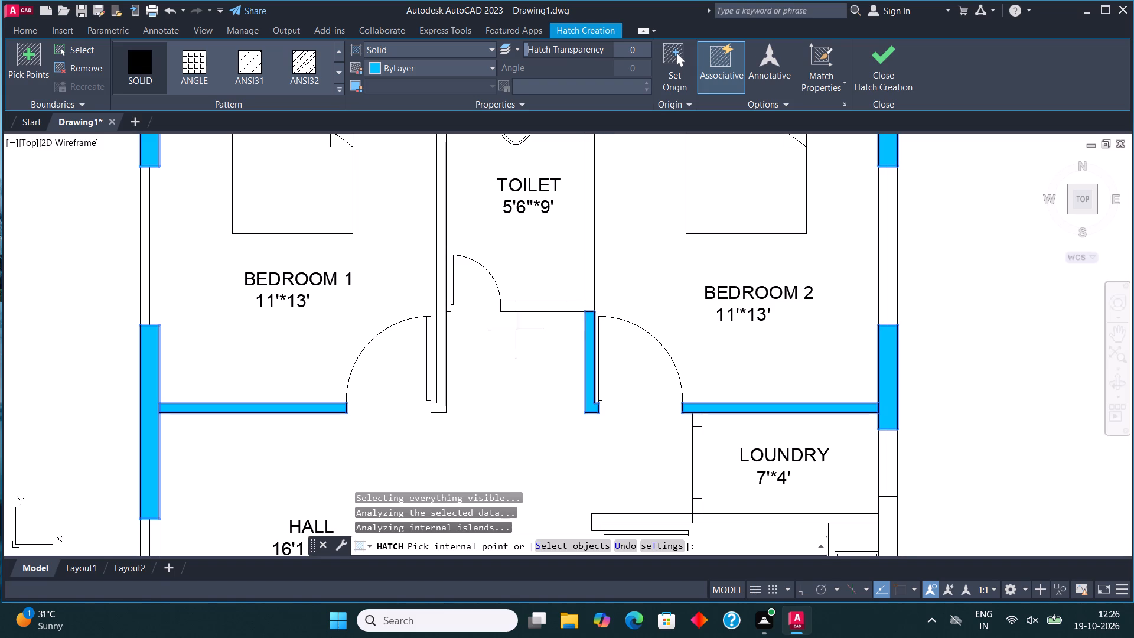
Add the toilet's walls to the solid hatch: the stub beside its door and the partitions to Bedroom 1 and Bedroom 2.
left_click(449, 307)
scroll(470, 377, "down", 2)
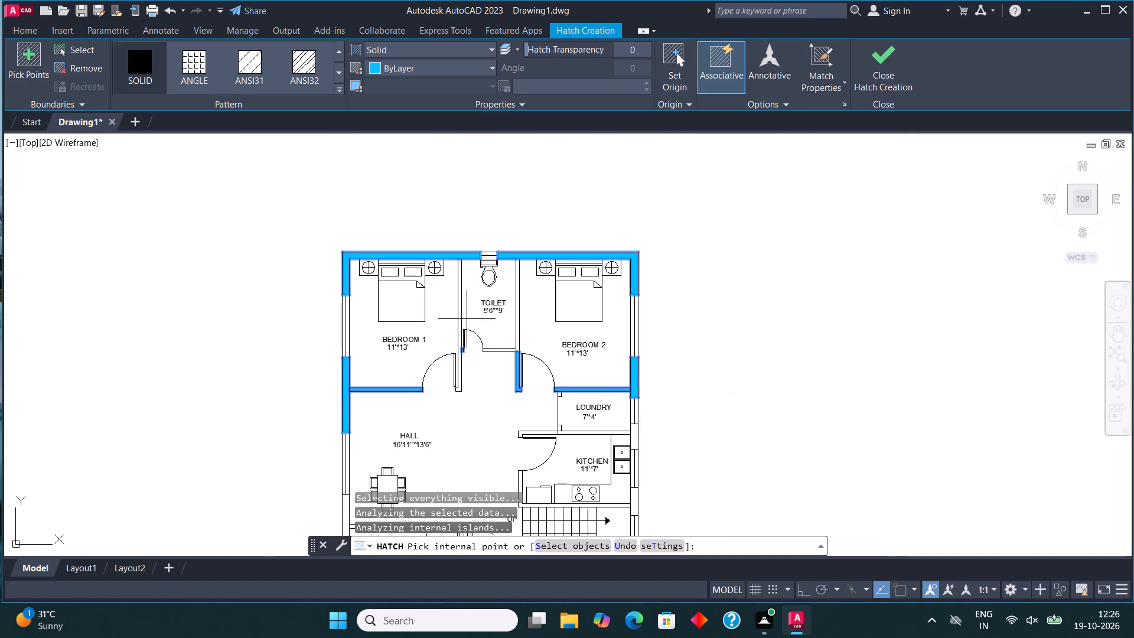
scroll(466, 315, "up", 1)
left_click(454, 317)
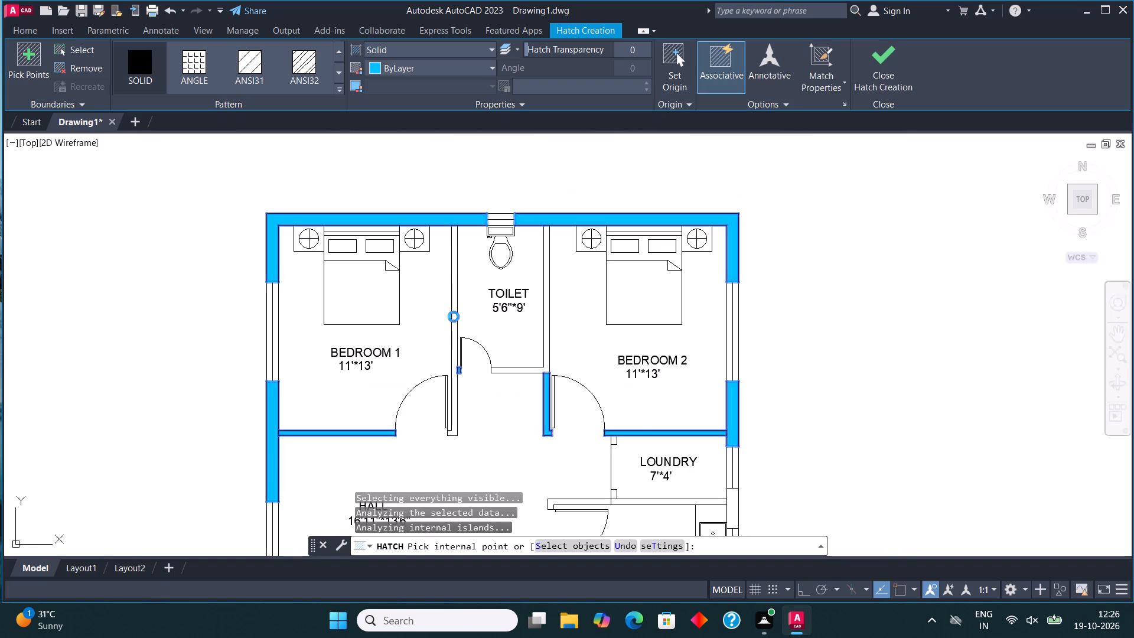
left_click(545, 287)
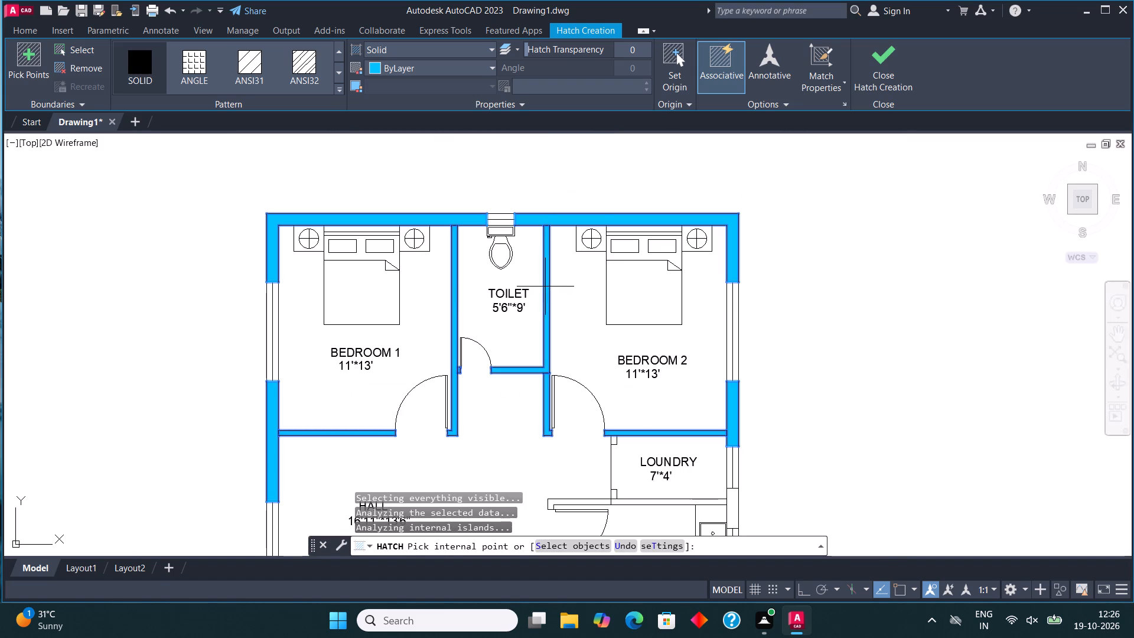
Add the outer wall pieces on either side of the Kitchen window to the solid hatch.
scroll(603, 230, "down", 2)
scroll(633, 314, "up", 2)
left_click(671, 365)
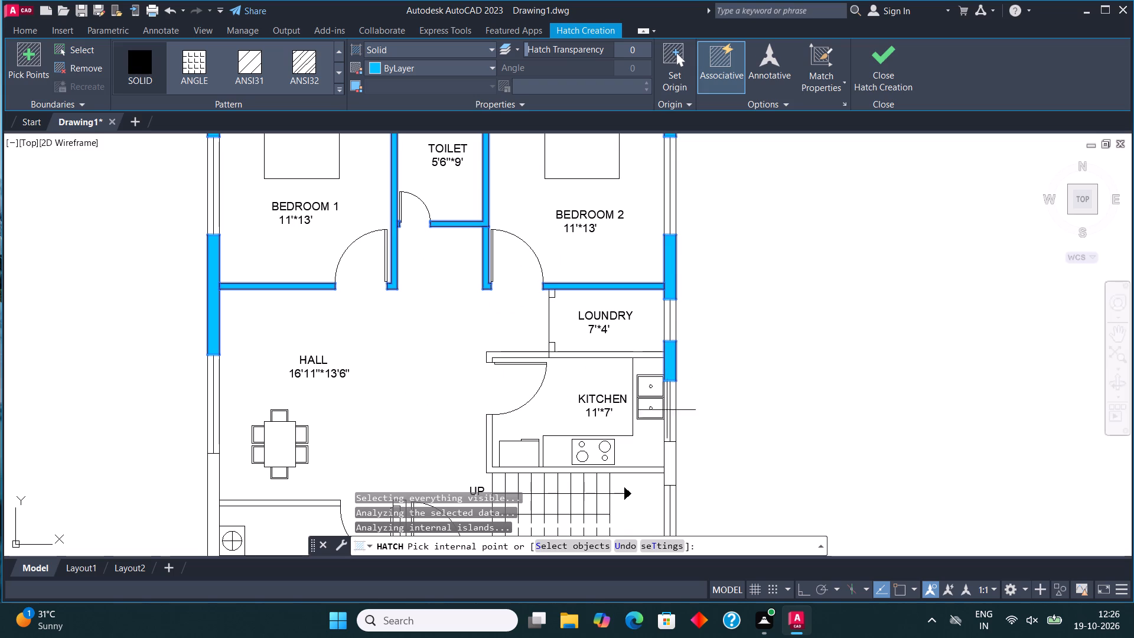
left_click(673, 464)
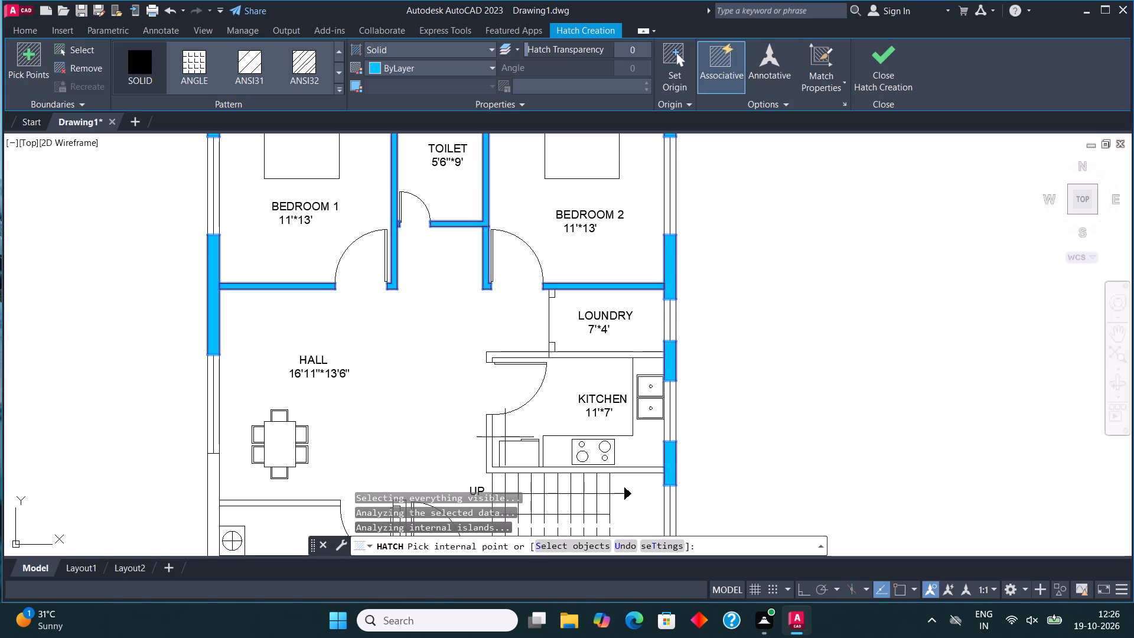
Add the Kitchen's walls to the Hall, stairs and Loundry, plus both stubs at the Loundry opening, to the solid hatch.
left_click(488, 430)
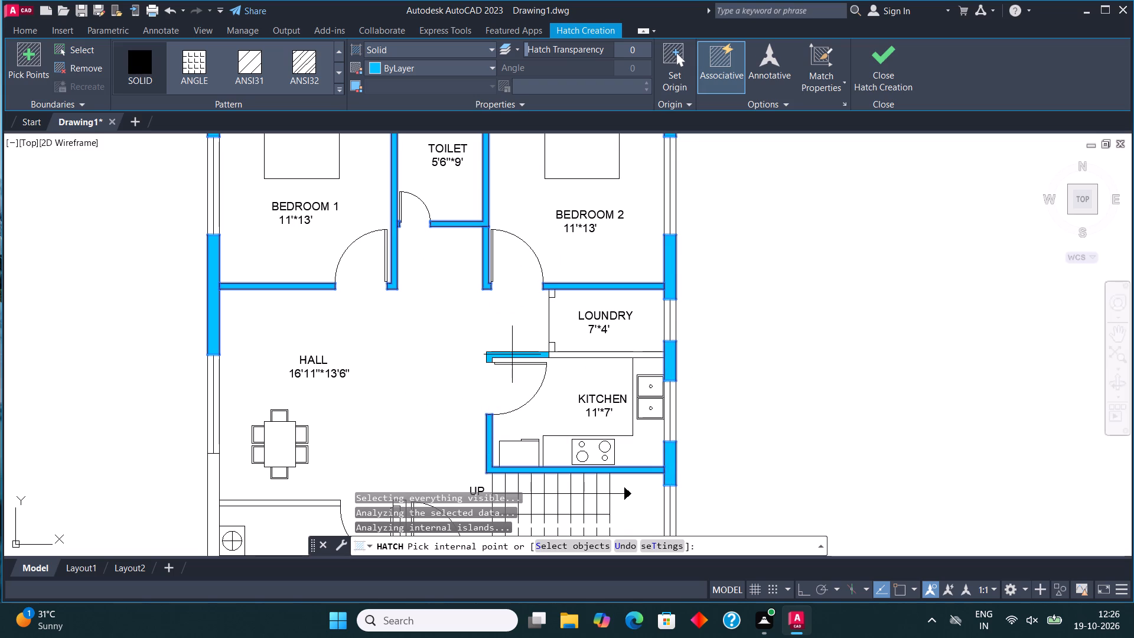
left_click(512, 354)
left_click(570, 353)
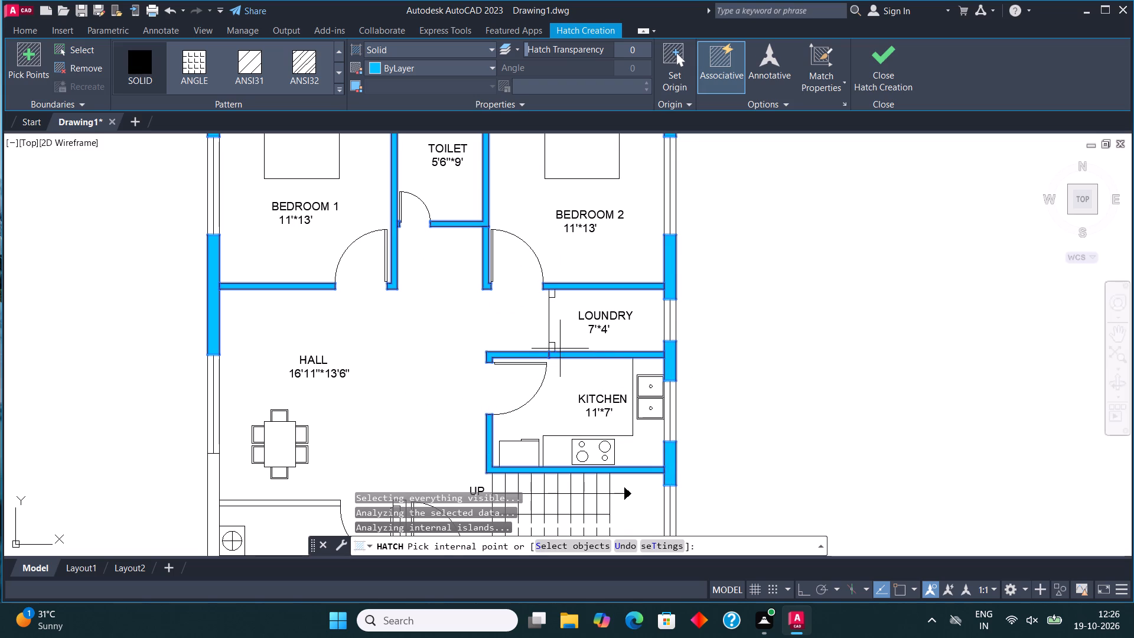
left_click(550, 345)
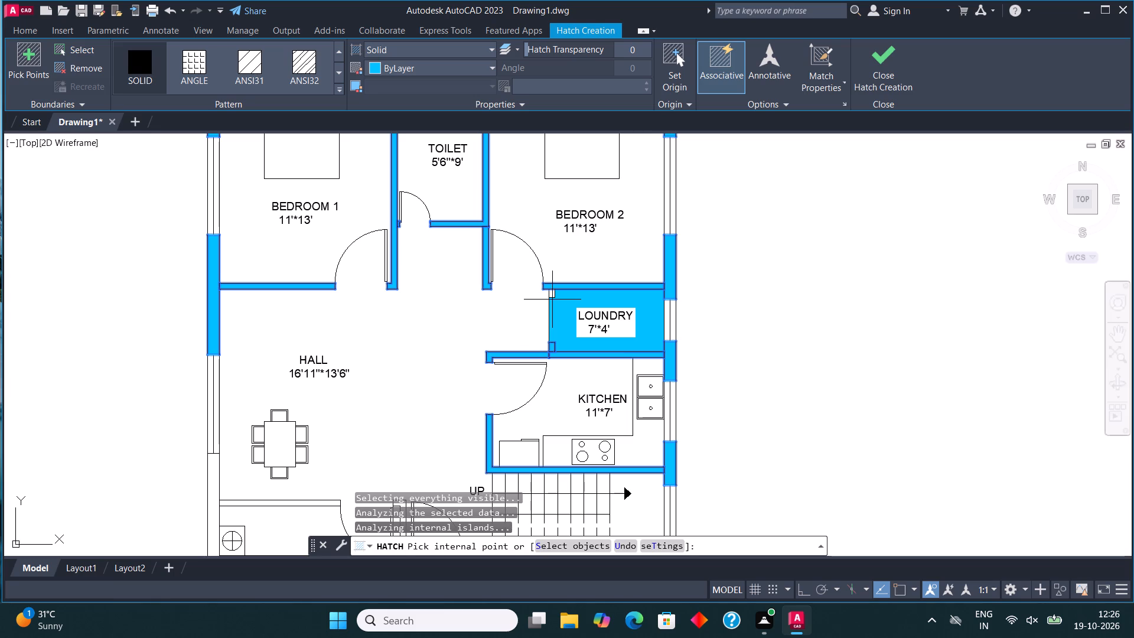
left_click(552, 296)
Add the outer walls around the lower Bedroom's corner and beside the Sitout, plus the Hall–Bedroom and stairs–Sitout partitions, to the solid hatch.
scroll(539, 235, "down", 1)
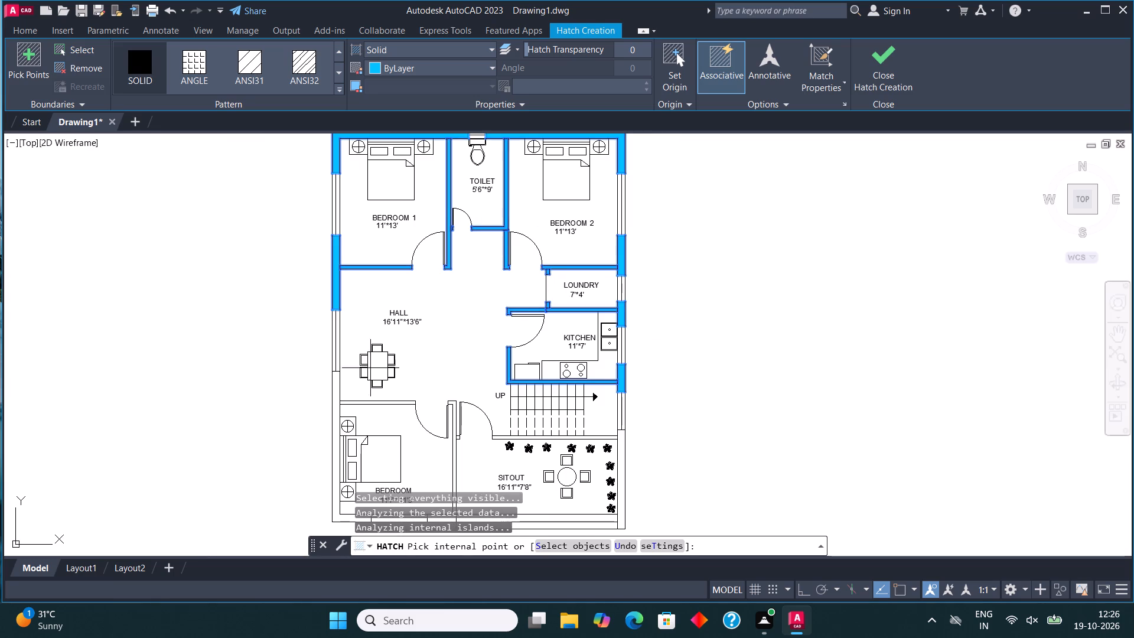
left_click(336, 415)
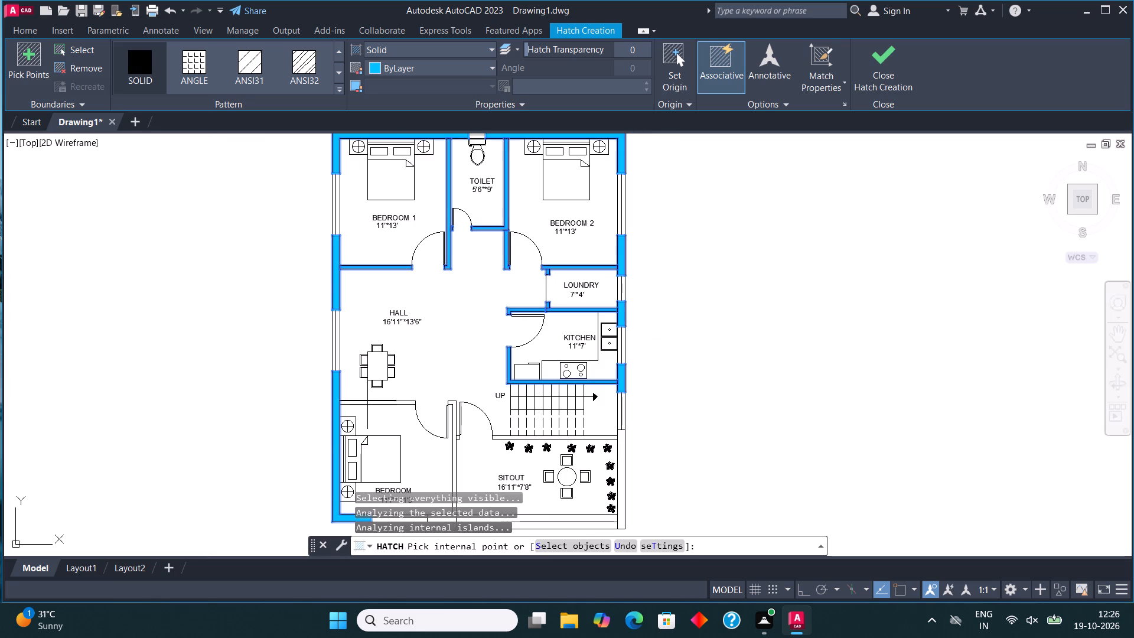
left_click(372, 402)
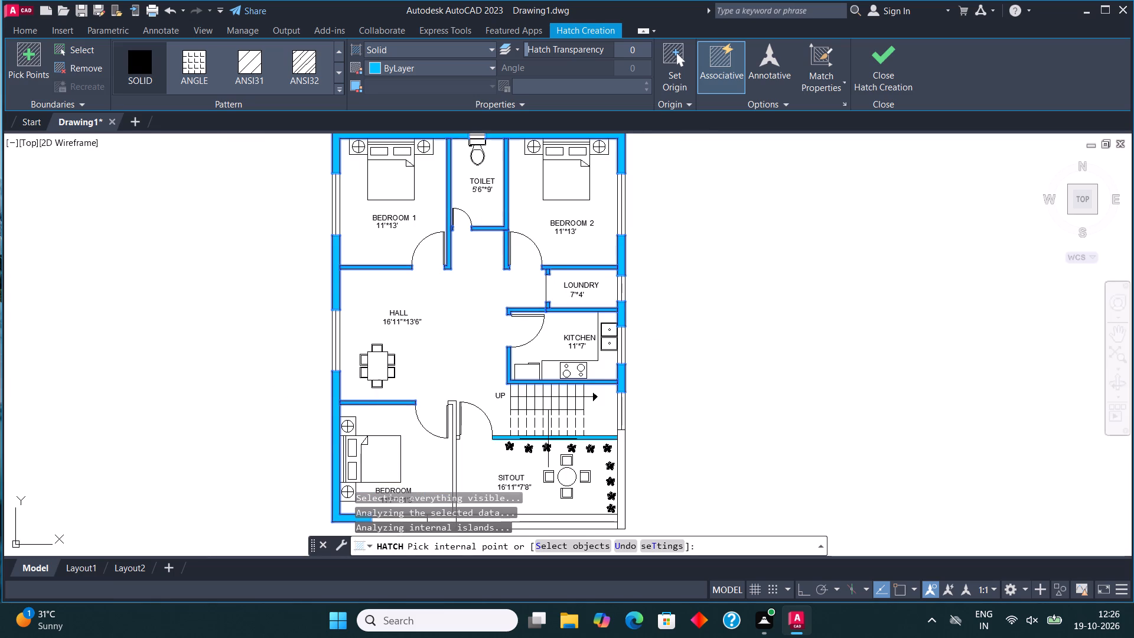
left_click(548, 438)
left_click(622, 477)
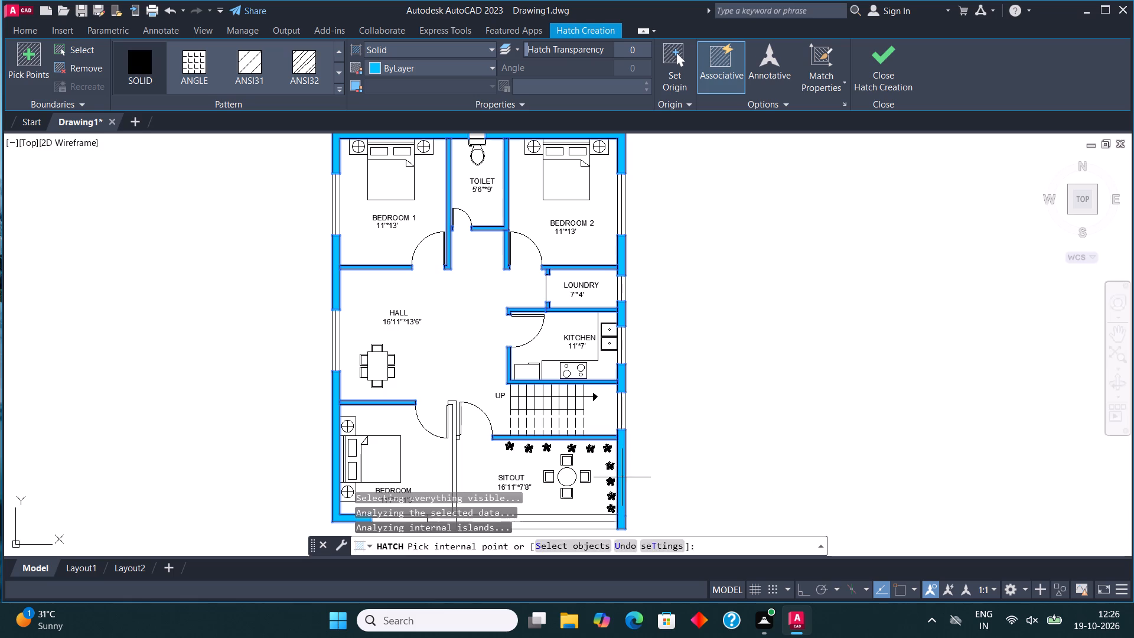
Add the Bedroom–Sitout partition and the short stub beside the Sitout door to the solid hatch.
scroll(442, 423, "up", 2)
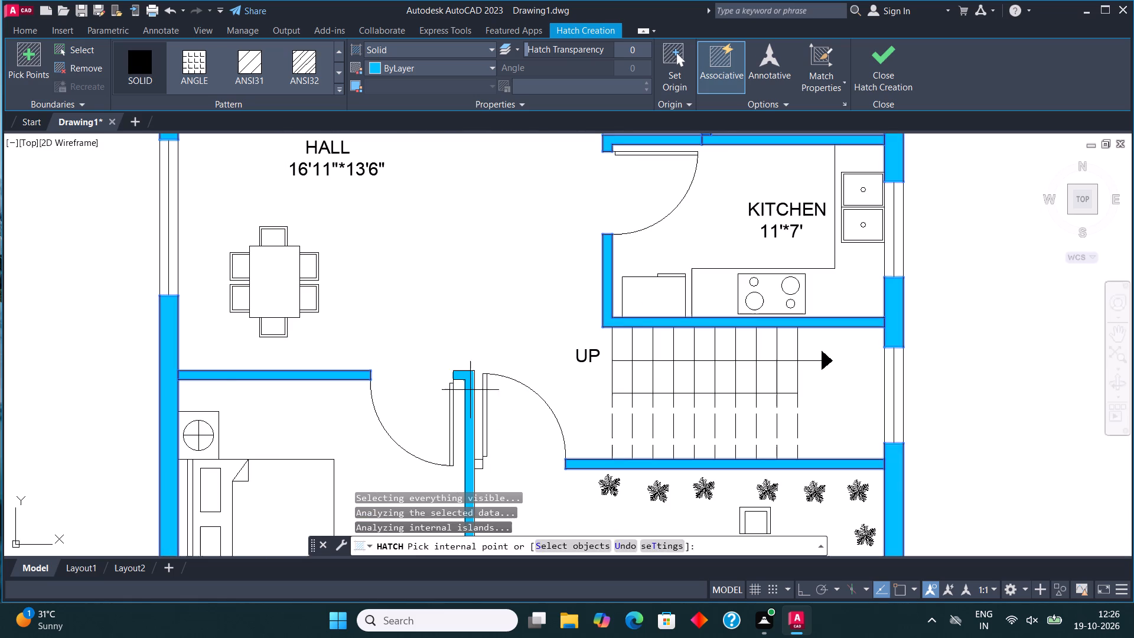
left_click(470, 390)
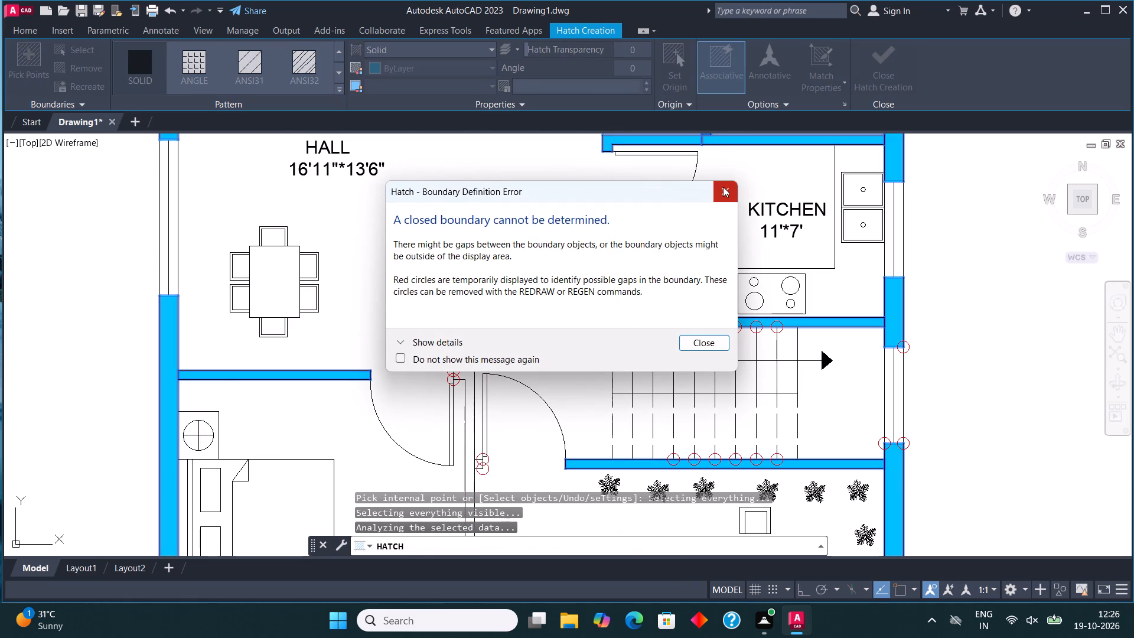
left_click(723, 187)
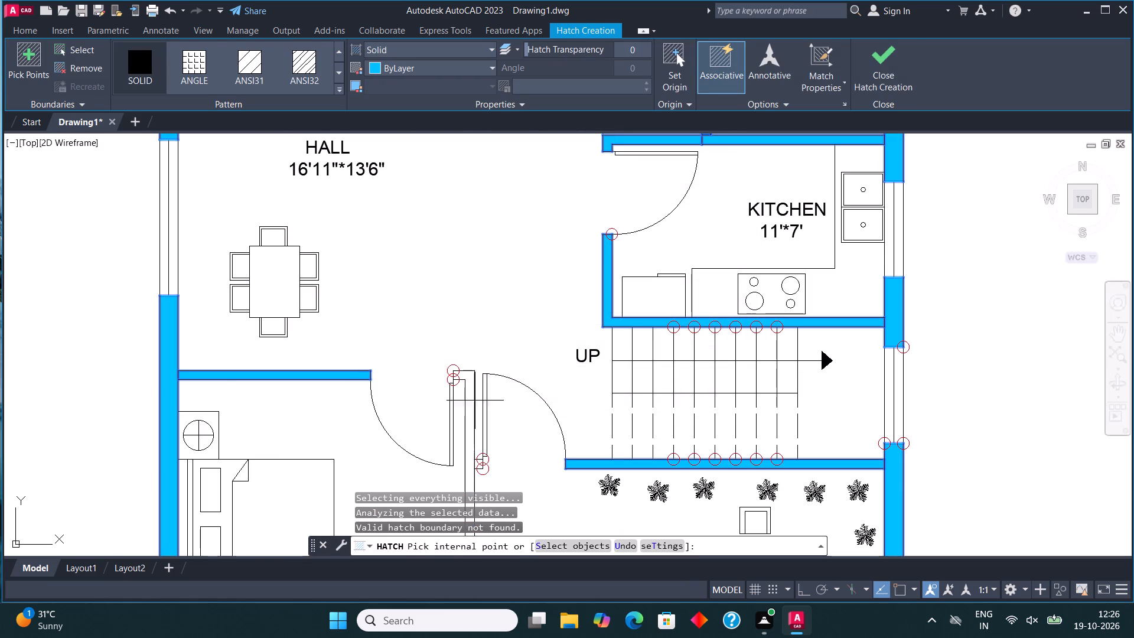
left_click(479, 461)
scroll(516, 313, "down", 4)
scroll(504, 350, "up", 2)
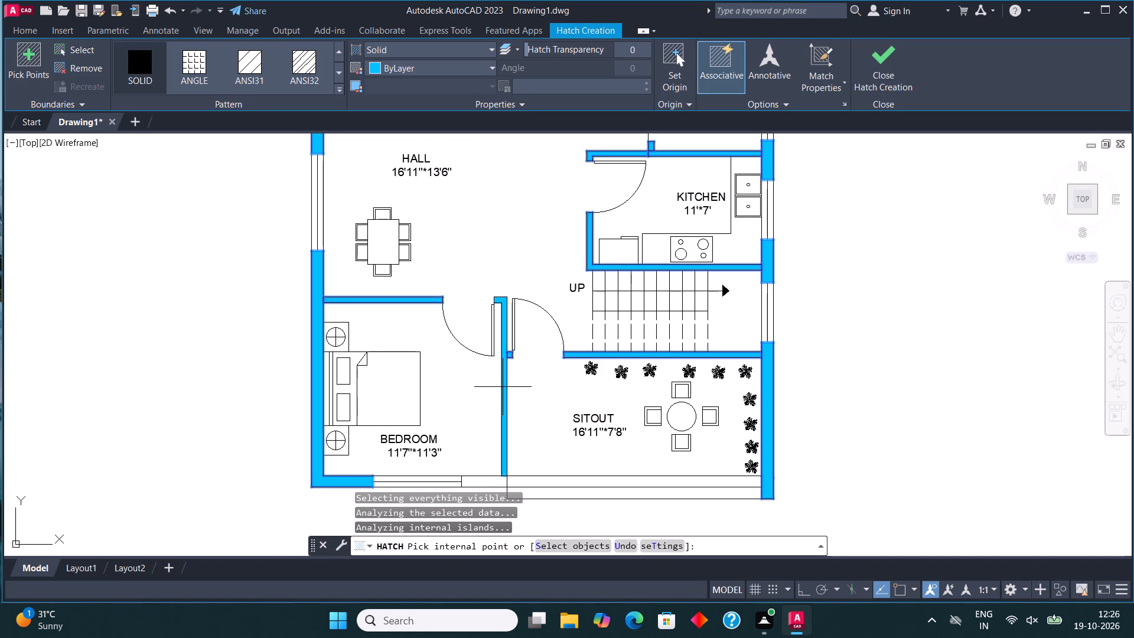
left_click(503, 387)
scroll(533, 297, "down", 1)
scroll(519, 389, "up", 2)
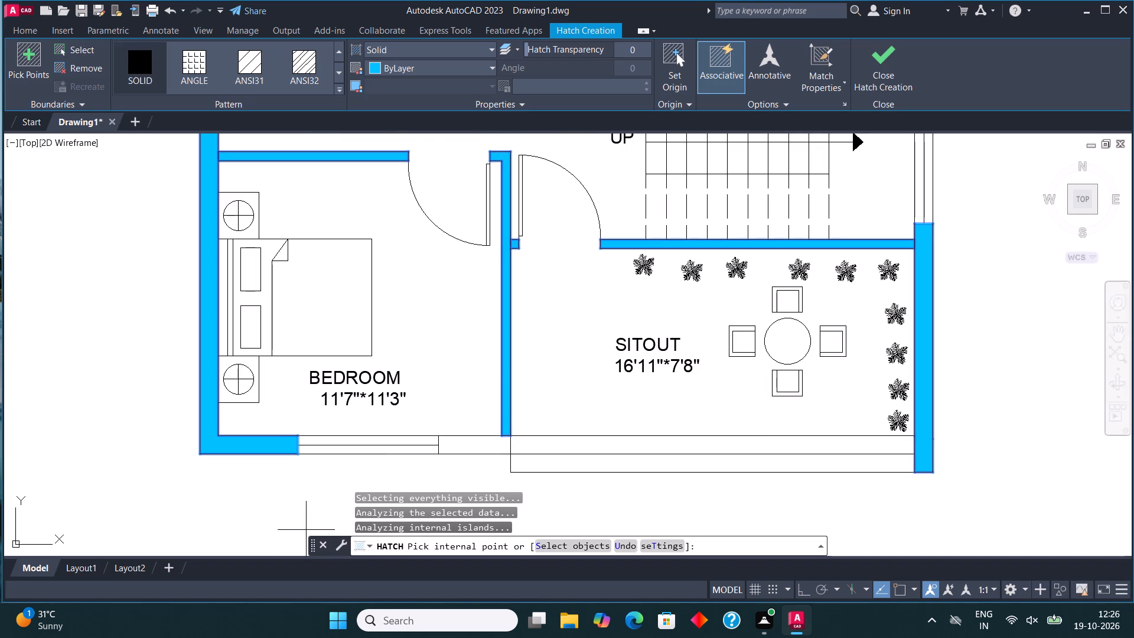
Add the outer wall piece between the lower Bedroom's window and the Sitout, check the plan, and finish the hatch.
left_click(500, 454)
scroll(509, 460, "down", 2)
middle_click_drag(588, 308, 577, 303)
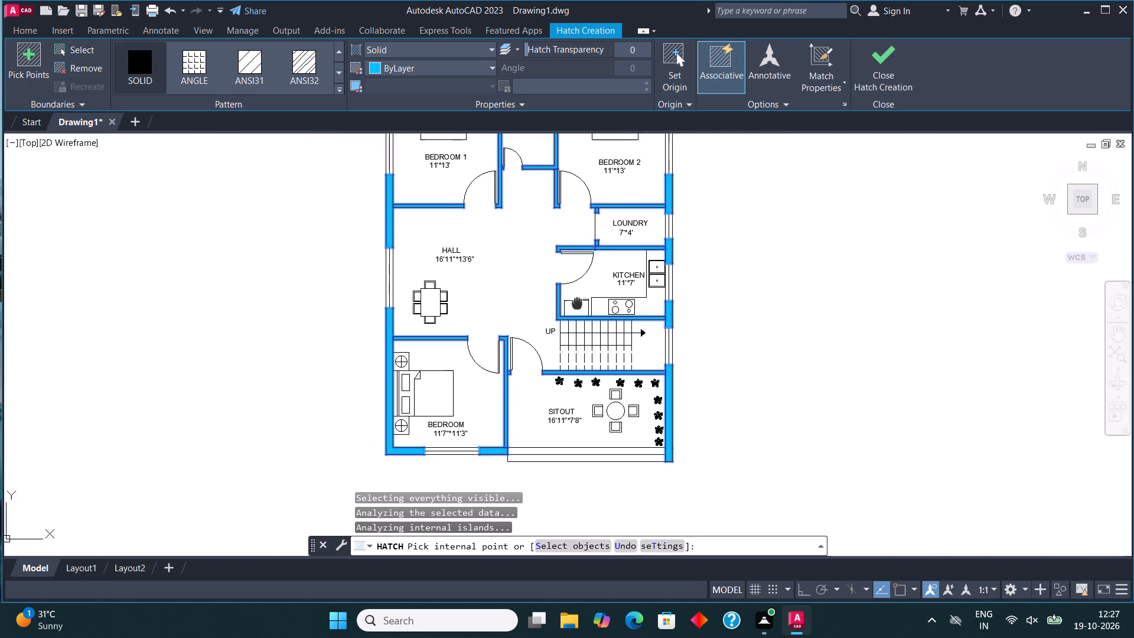
middle_click_drag(577, 303, 570, 299)
scroll(560, 350, "down", 1)
scroll(578, 307, "up", 1)
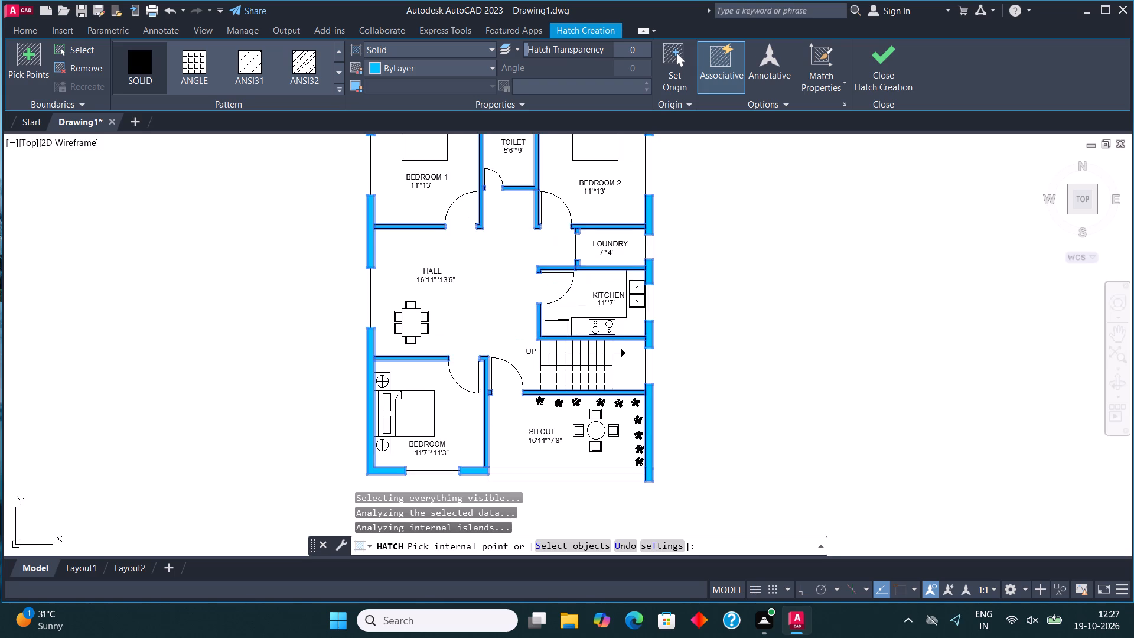
middle_click_drag(578, 307, 560, 396)
scroll(559, 384, "up", 1)
scroll(558, 351, "down", 1)
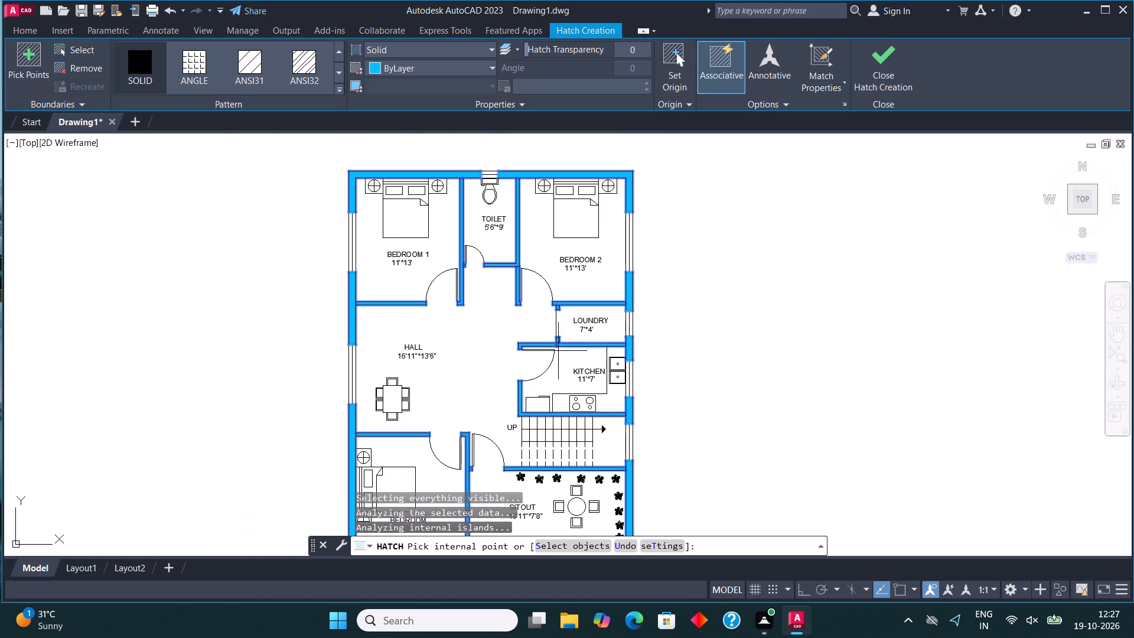
middle_click_drag(577, 406, 568, 370)
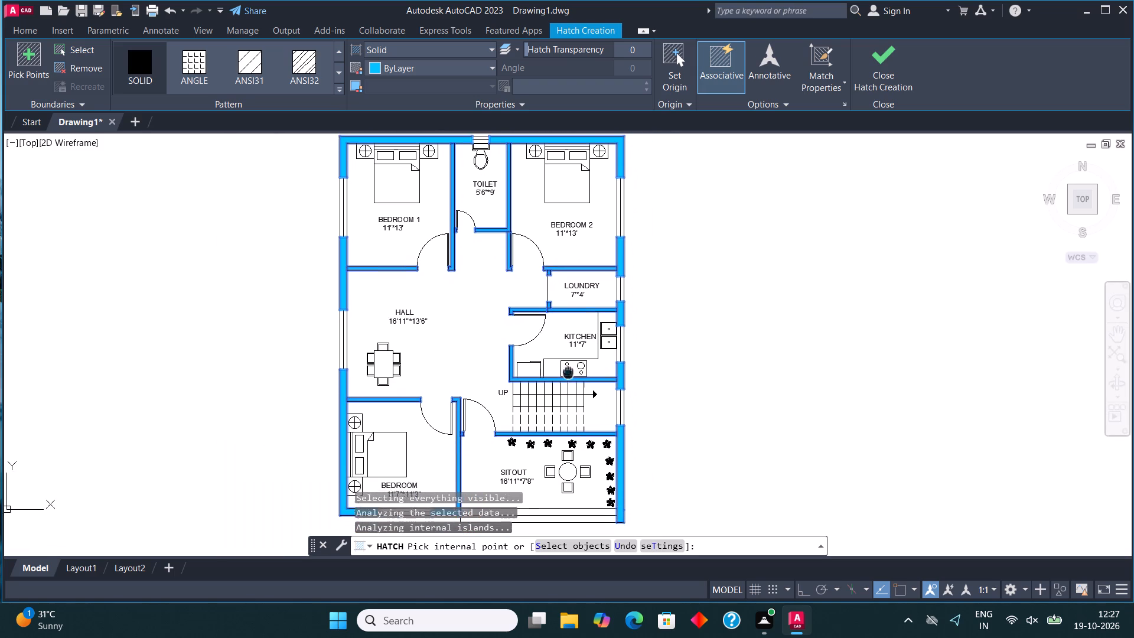
middle_click_drag(568, 370, 574, 321)
middle_click_drag(589, 437, 589, 424)
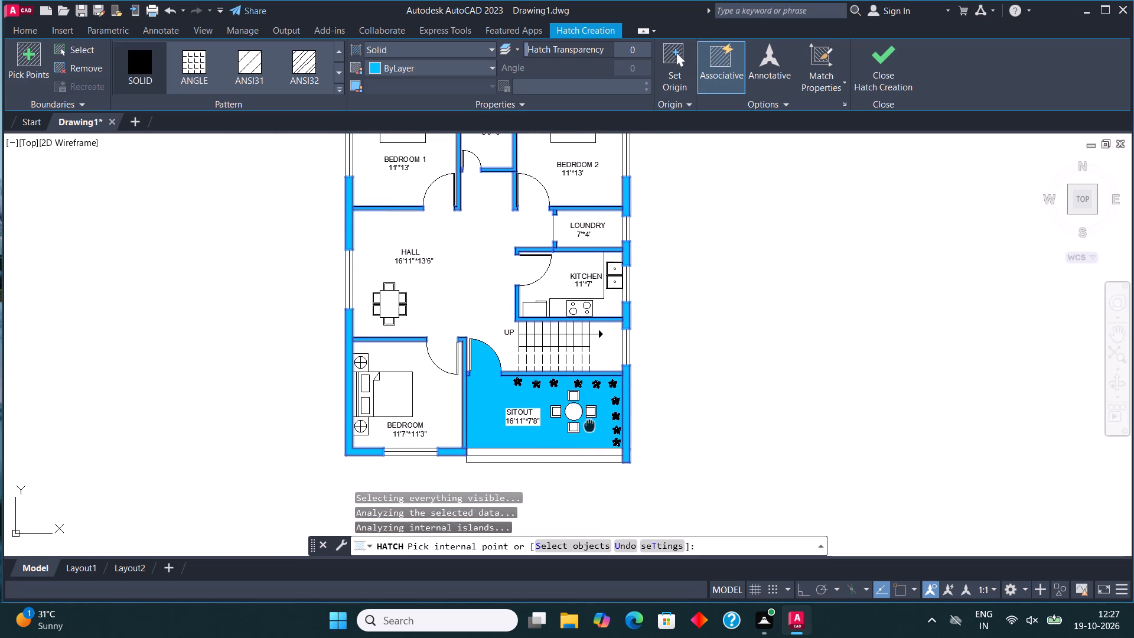
middle_click_drag(589, 424, 589, 416)
left_click(889, 56)
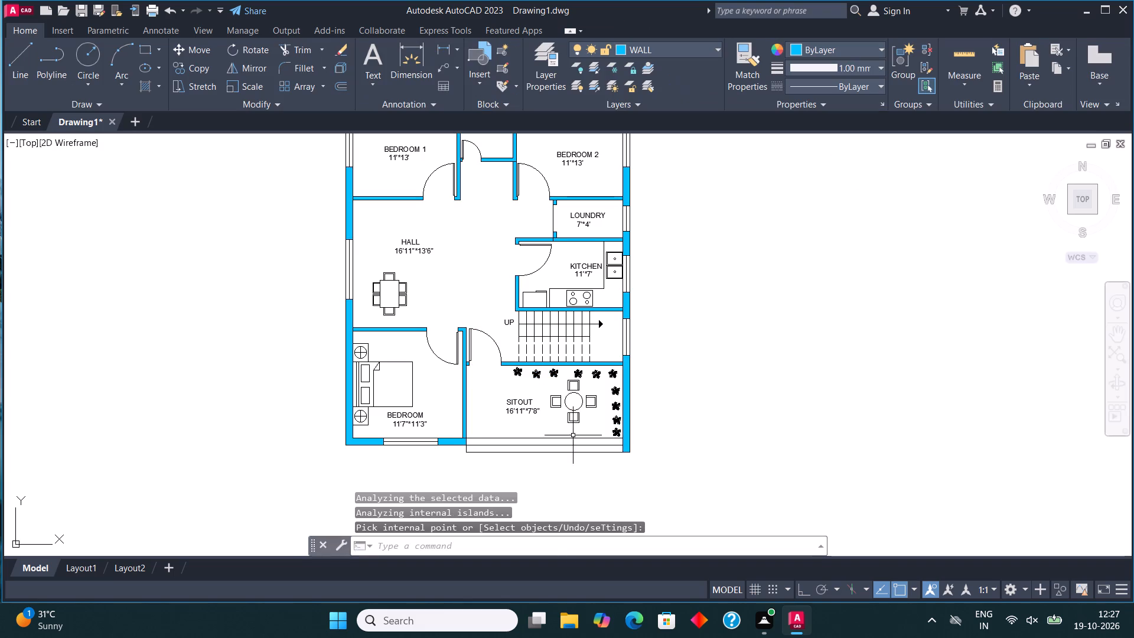
Select all the door blocks as similar objects, starting from Bedroom 1's door, and assign them to the DOOR layer.
scroll(517, 381, "down", 2)
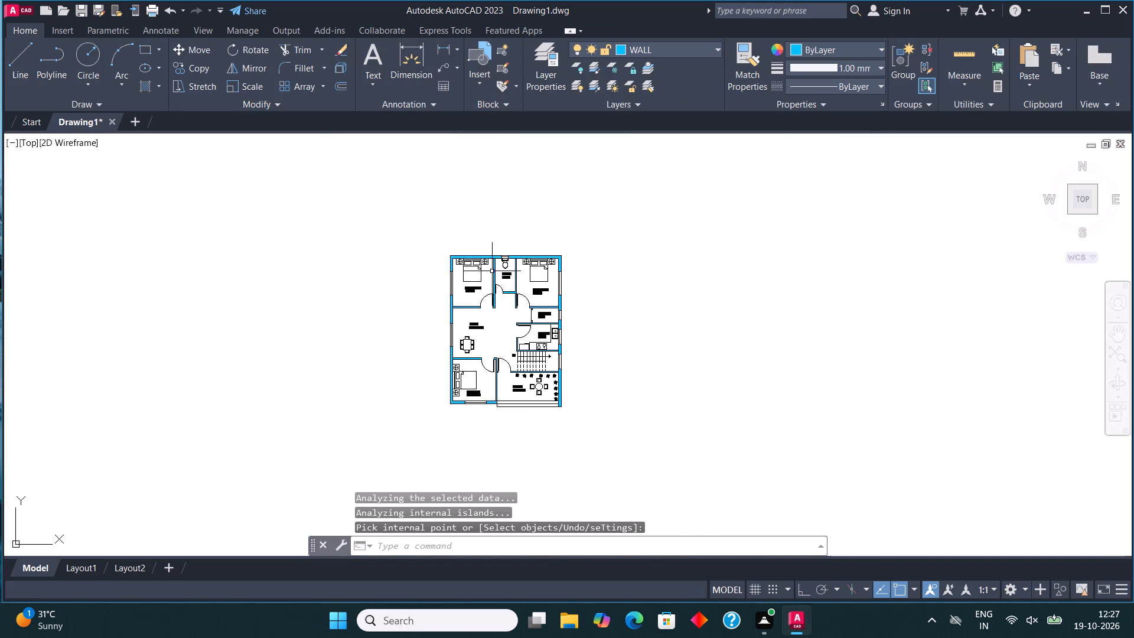
scroll(485, 294, "up", 4)
left_click(481, 317)
left_click(475, 291)
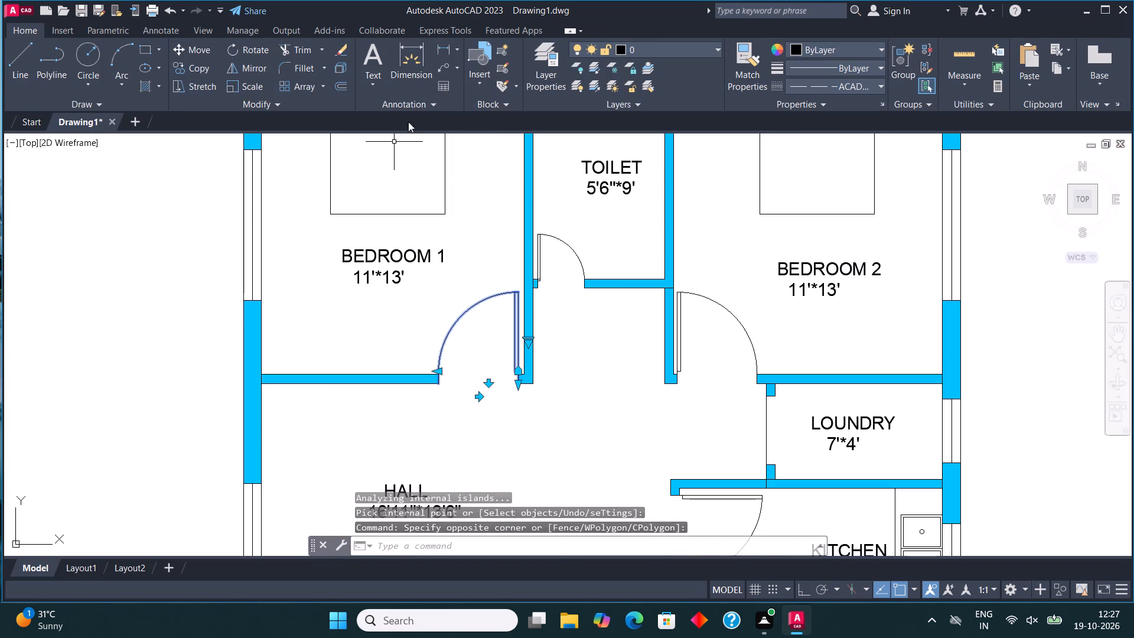
right_click(481, 301)
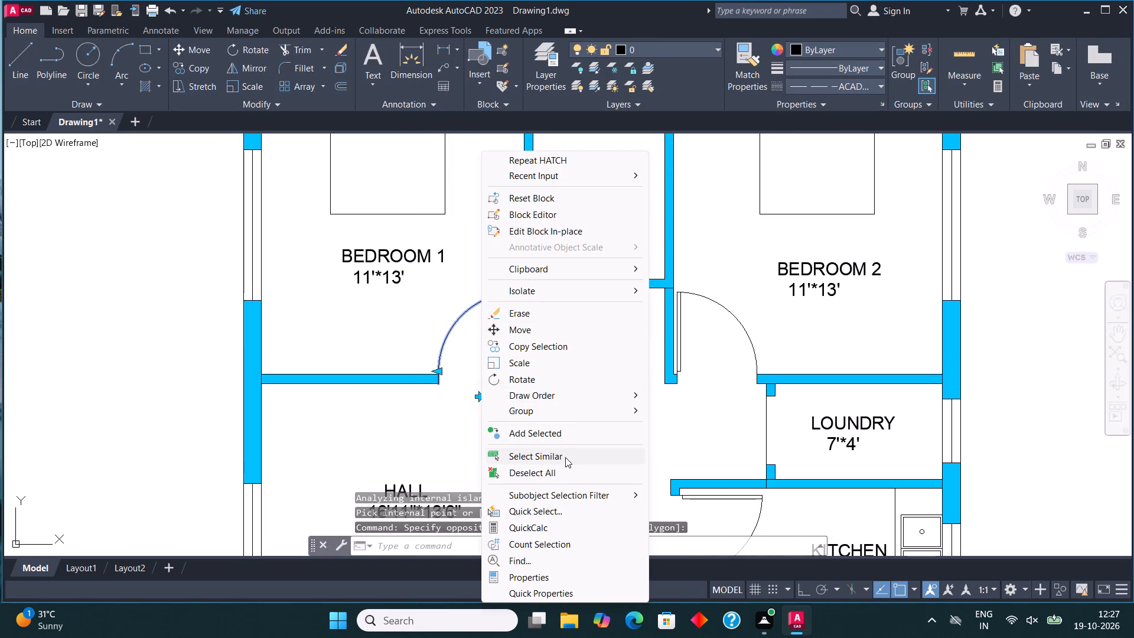
left_click(564, 457)
left_click(657, 54)
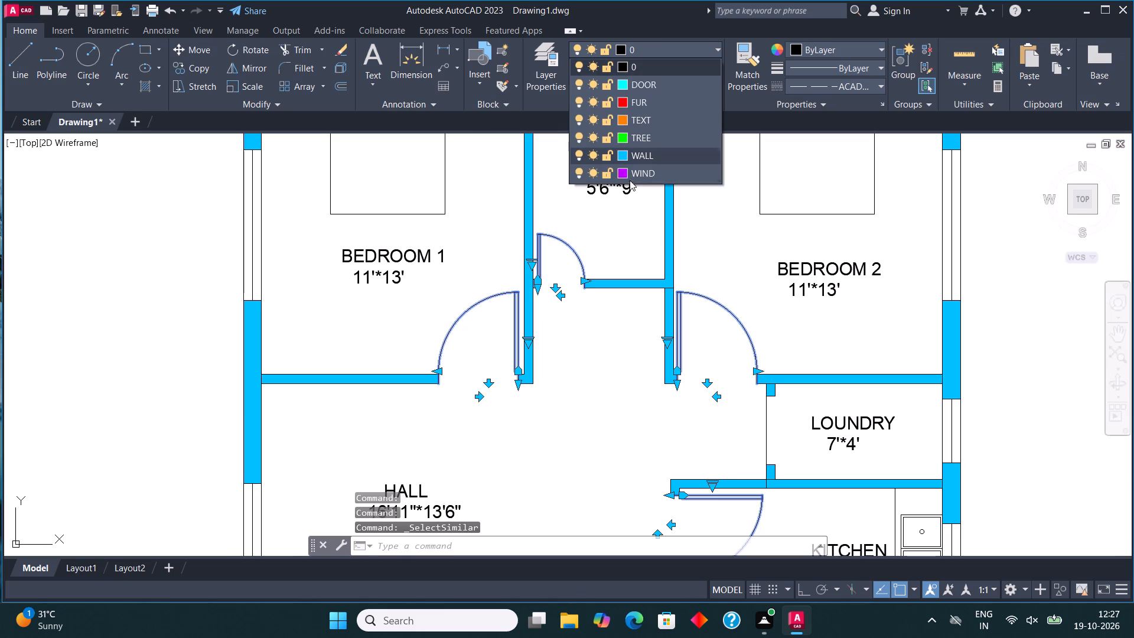
left_click(657, 84)
scroll(554, 335, "down", 1)
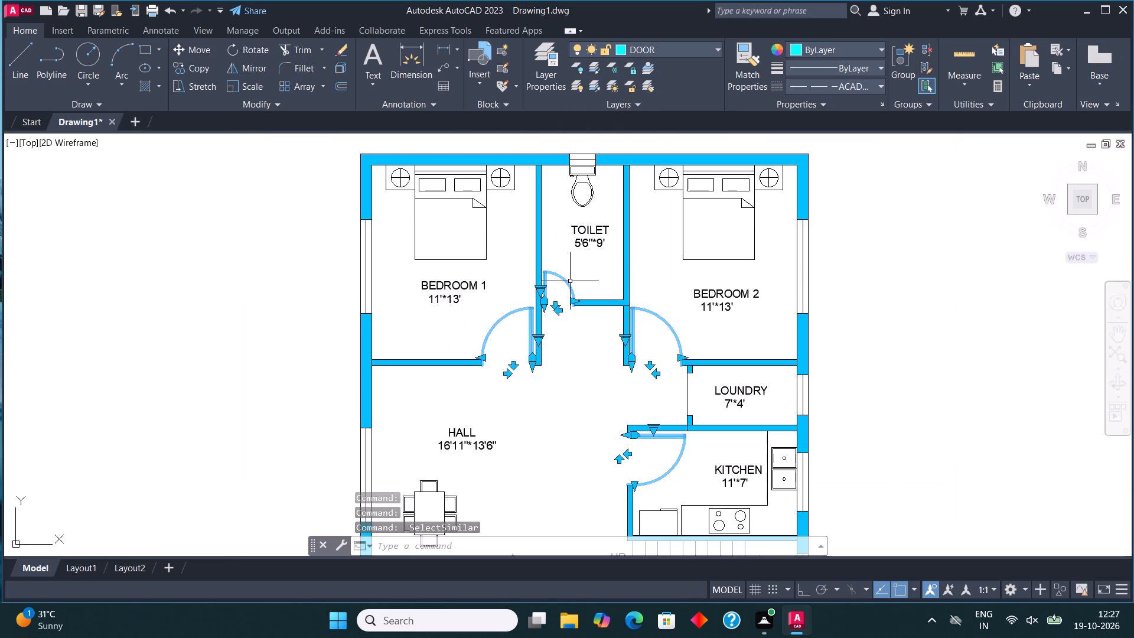
key("Escape")
Change the DOOR layer's colour to index colour 214.
left_click(662, 47)
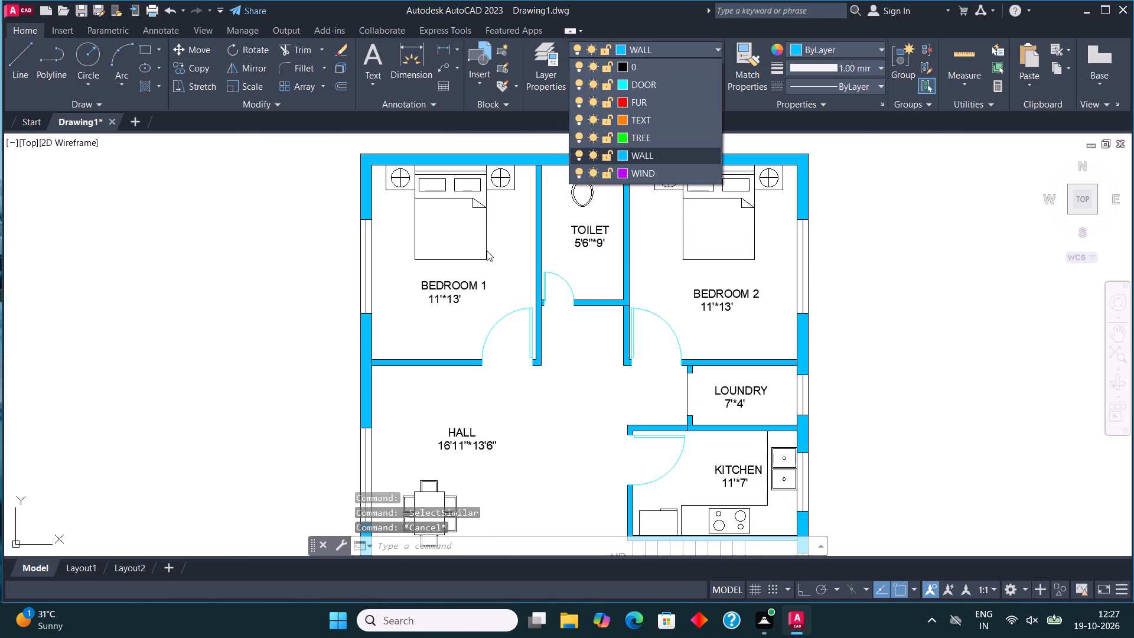
key("Escape")
scroll(471, 316, "down", 2)
scroll(516, 276, "up", 2)
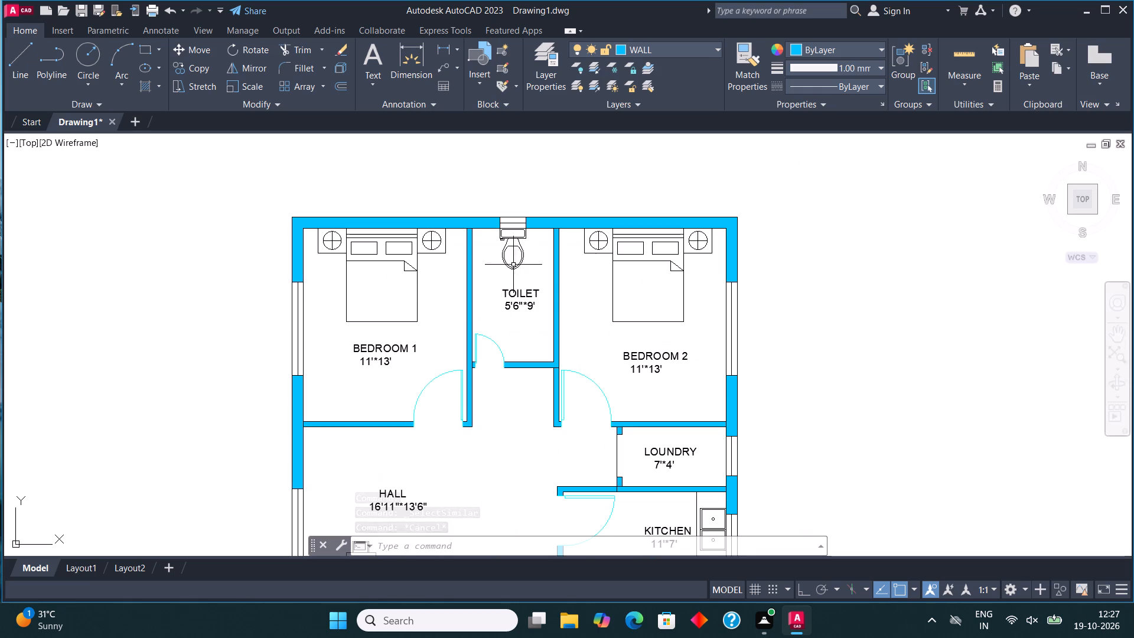
left_click(641, 46)
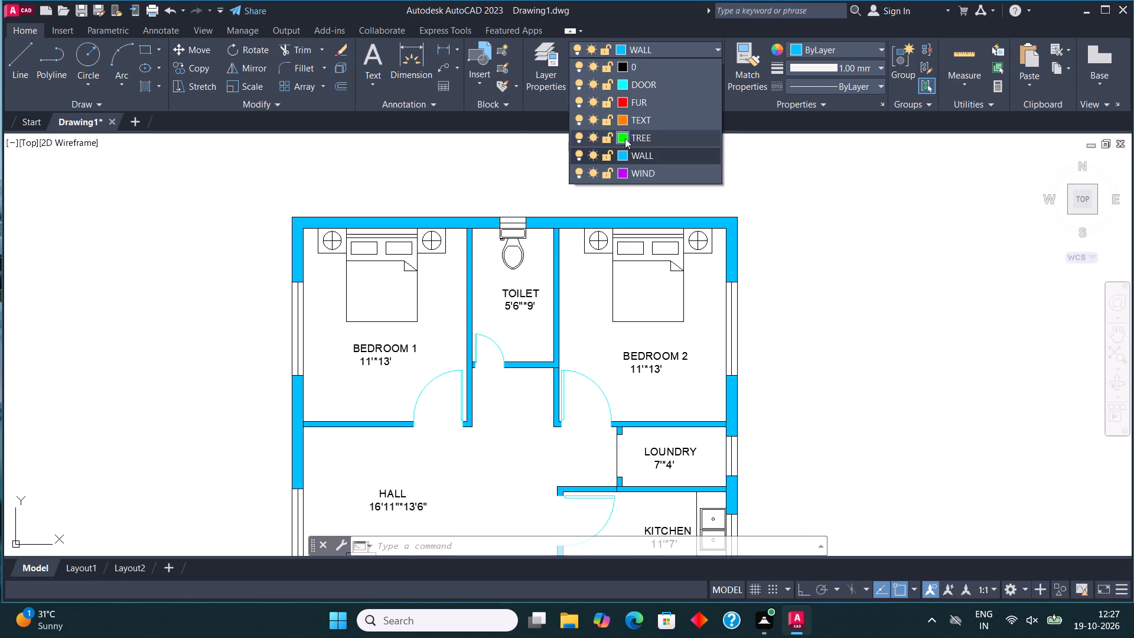
left_click(623, 83)
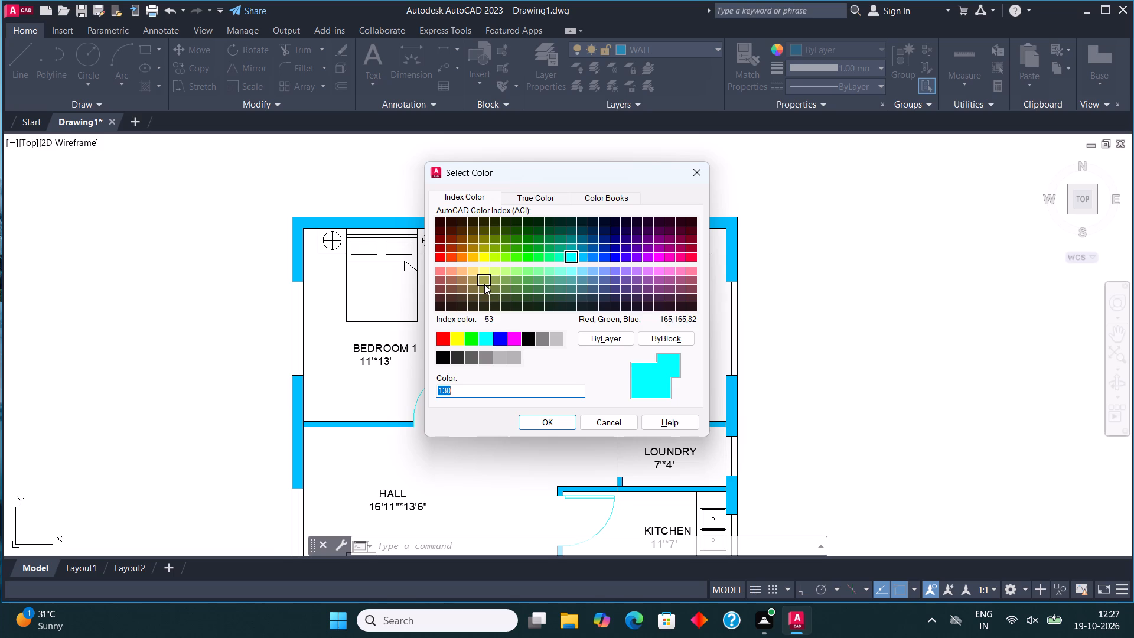
left_click(660, 242)
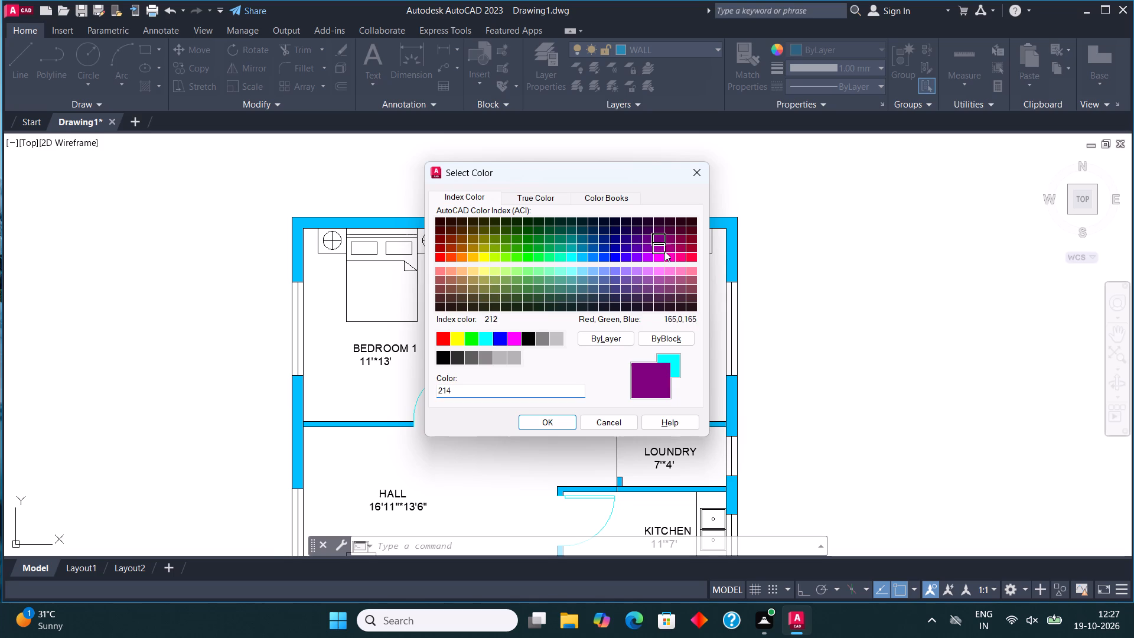
left_click(549, 427)
scroll(517, 294, "down", 2)
scroll(526, 344, "up", 1)
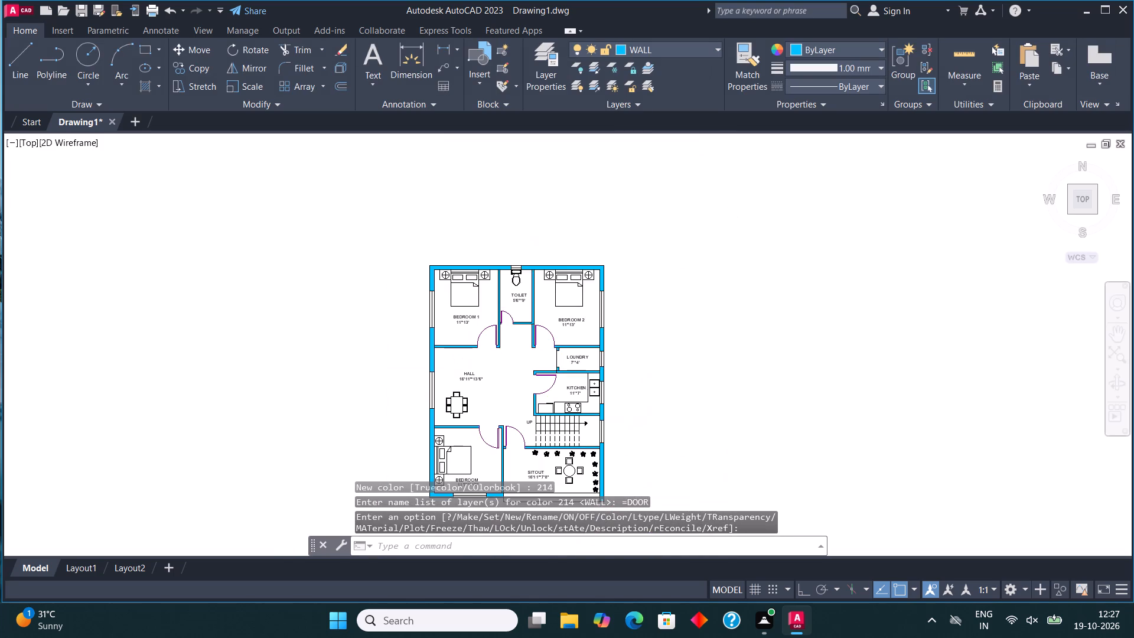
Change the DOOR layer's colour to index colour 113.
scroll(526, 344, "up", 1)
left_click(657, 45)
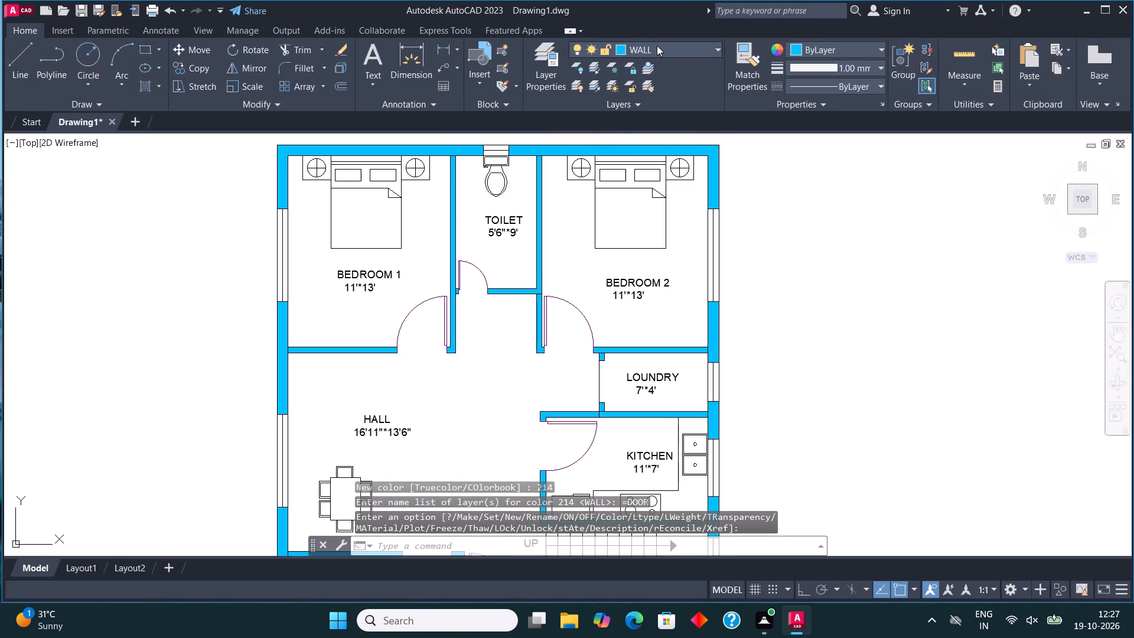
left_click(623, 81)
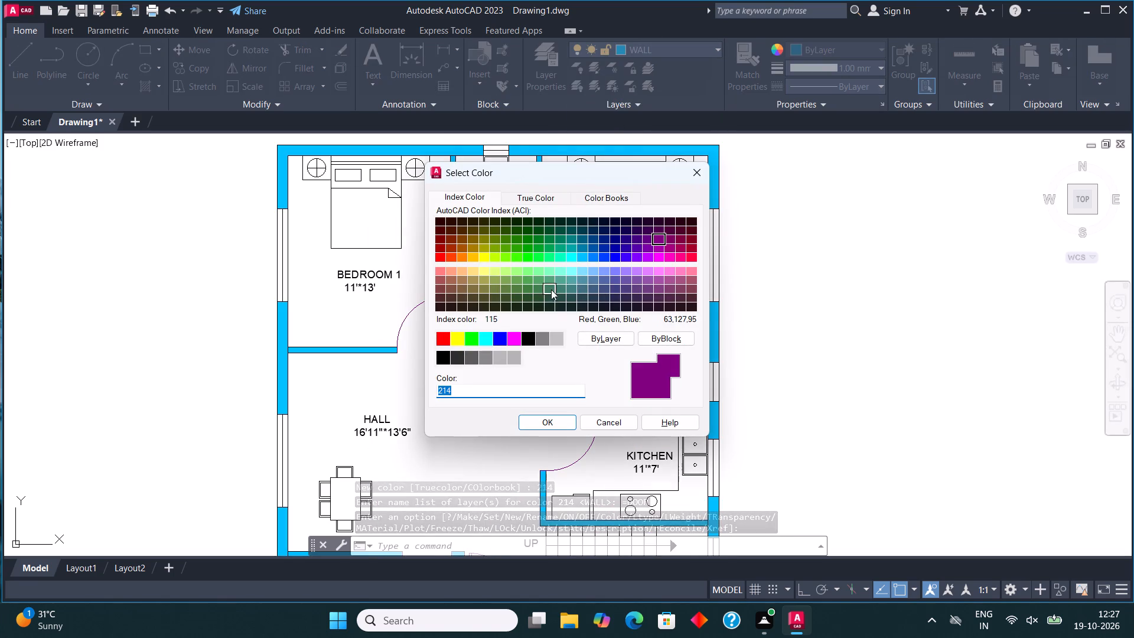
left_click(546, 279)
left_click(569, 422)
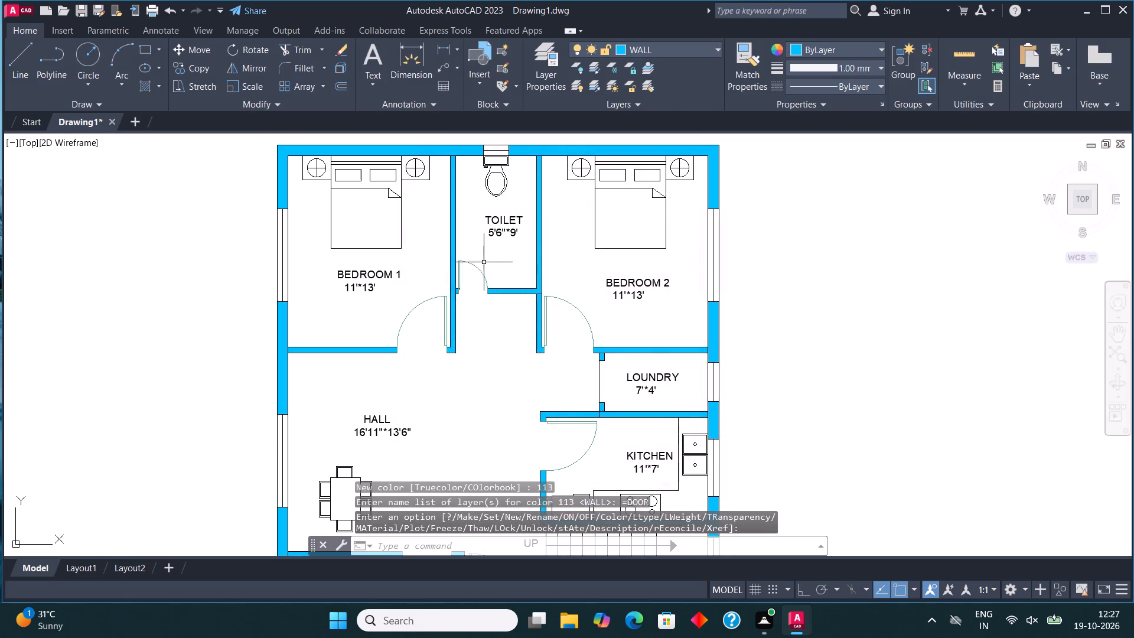
Set the DOOR layer's colour to index colour 192.
scroll(501, 239, "down", 2)
scroll(520, 259, "up", 3)
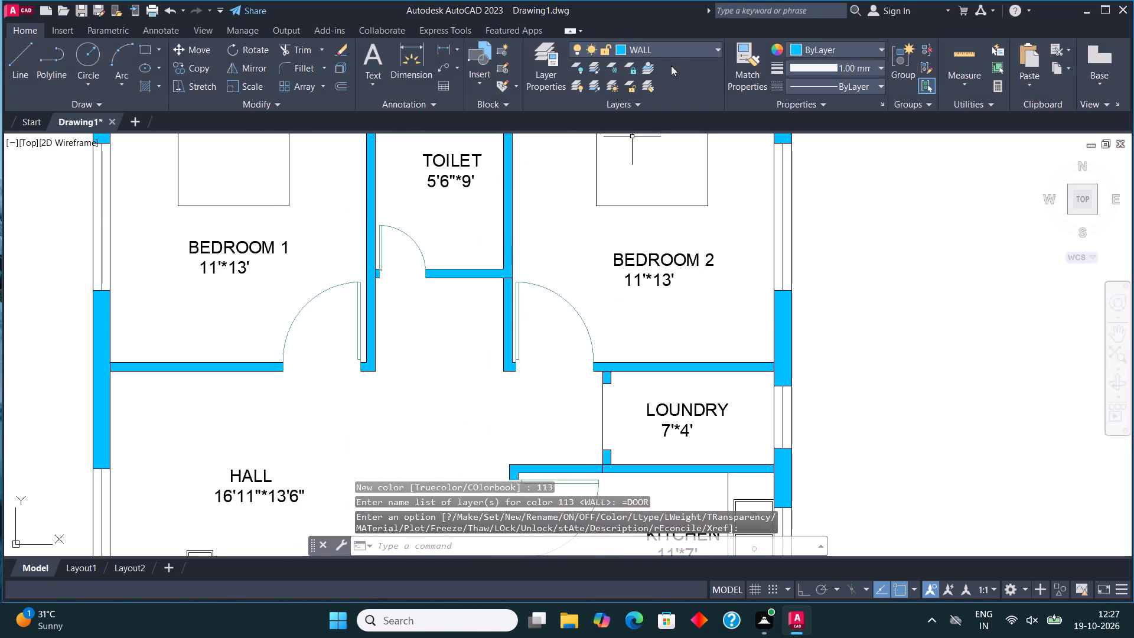
left_click(664, 45)
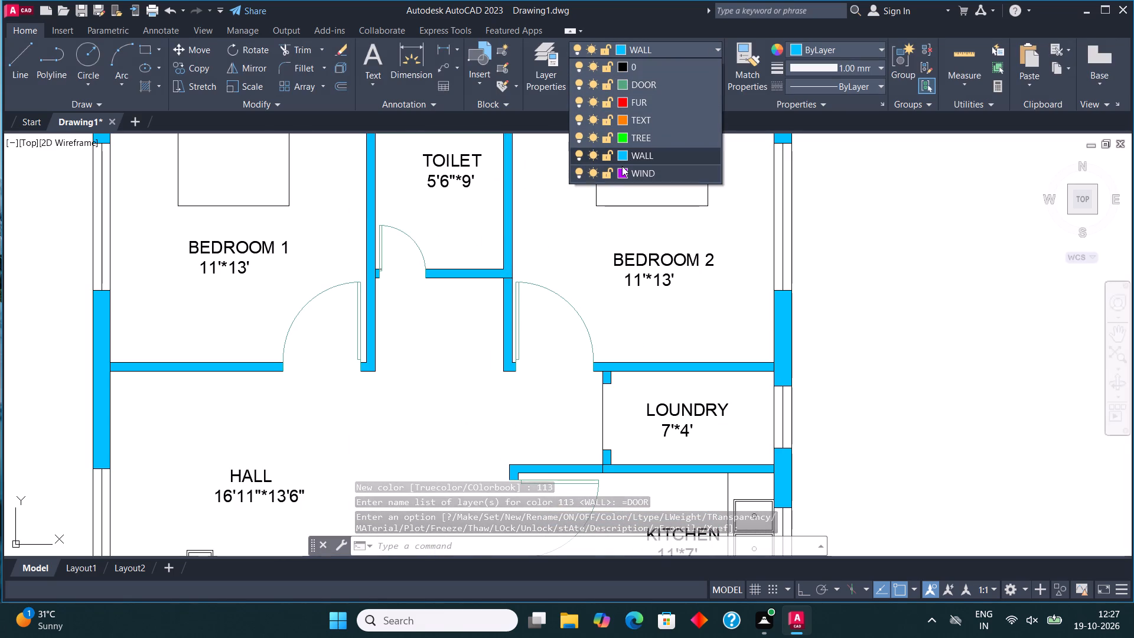
left_click(623, 85)
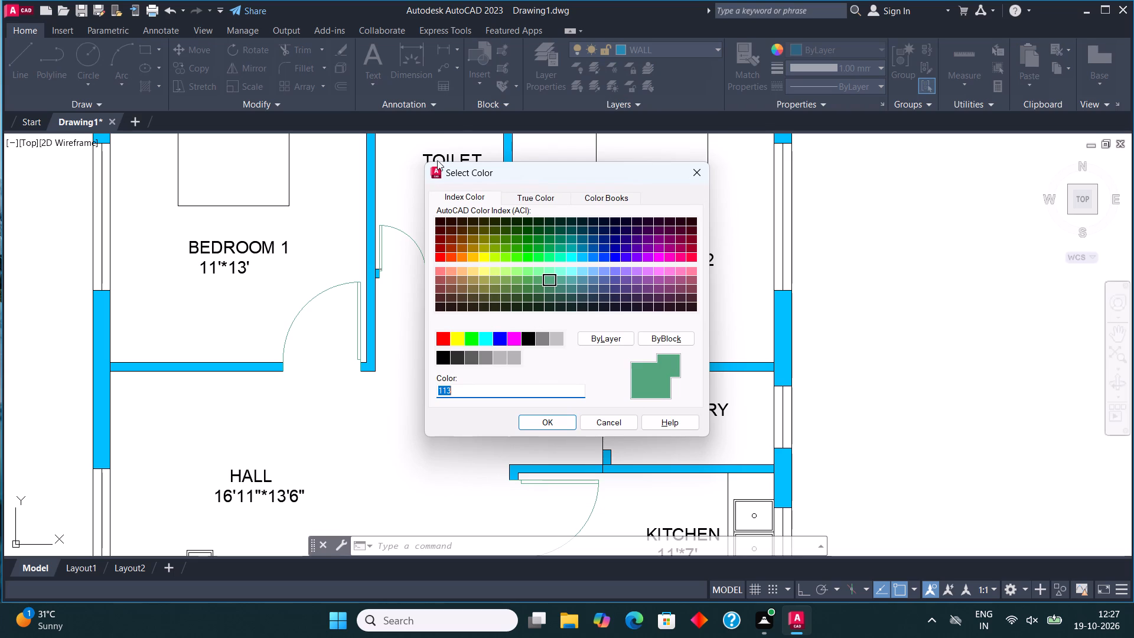
left_click(636, 249)
left_click(552, 422)
Assign the toilet fixture and Bedroom 2's bed with its side tables to the FUR layer.
scroll(529, 317, "down", 2)
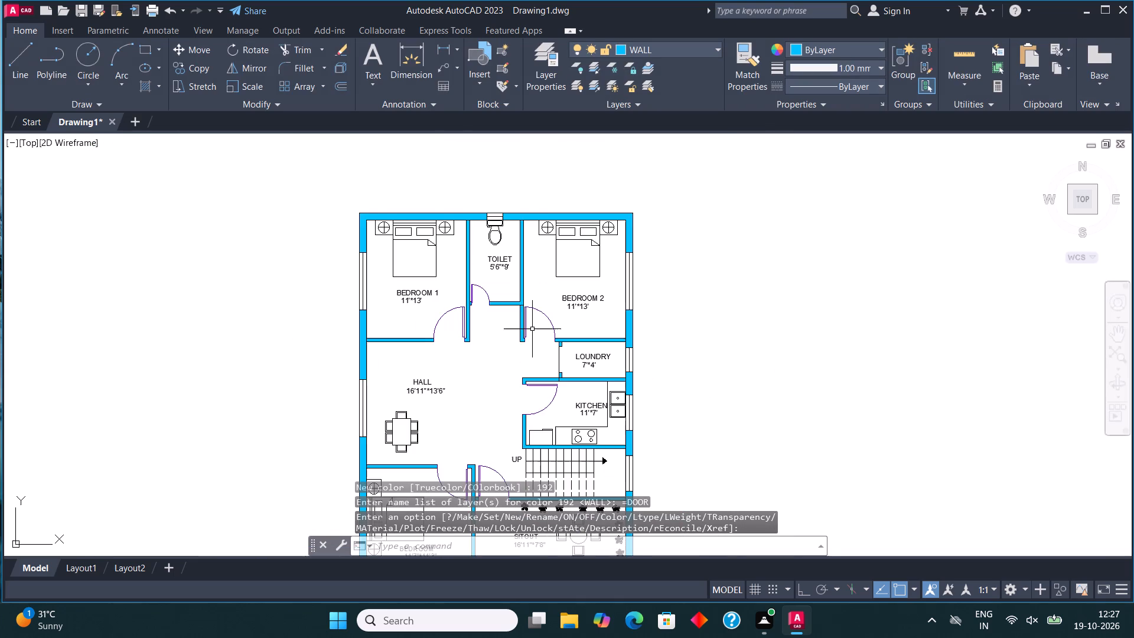
middle_click_drag(530, 323, 530, 347)
scroll(498, 247, "up", 2)
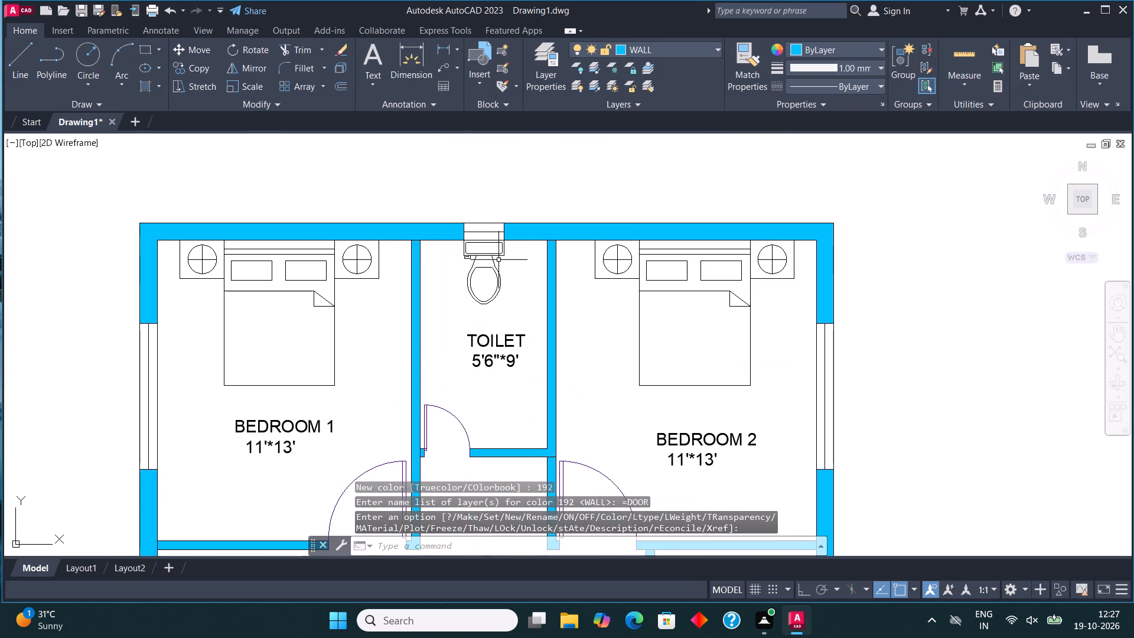
left_click(495, 255)
left_click_drag(770, 402, 764, 393)
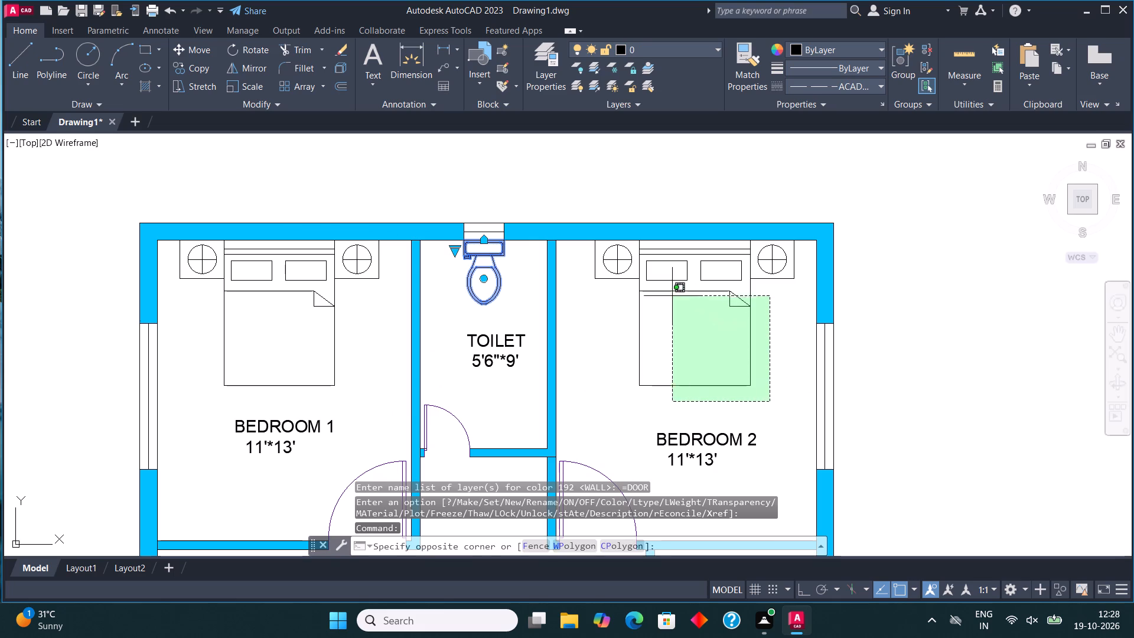
left_click(605, 245)
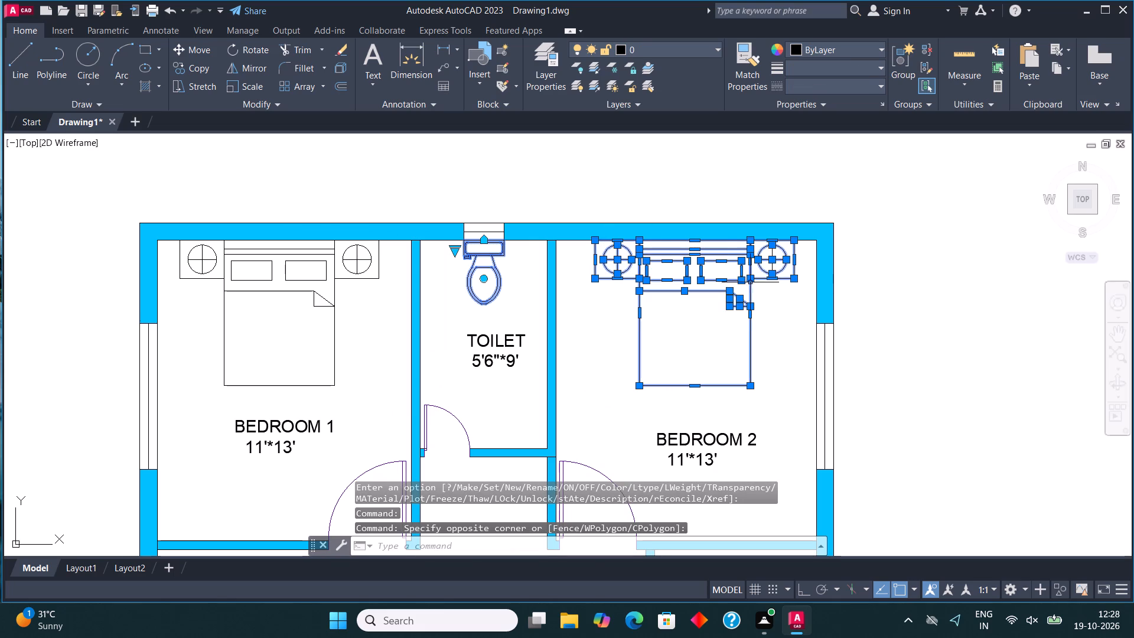
left_click(659, 51)
left_click(648, 106)
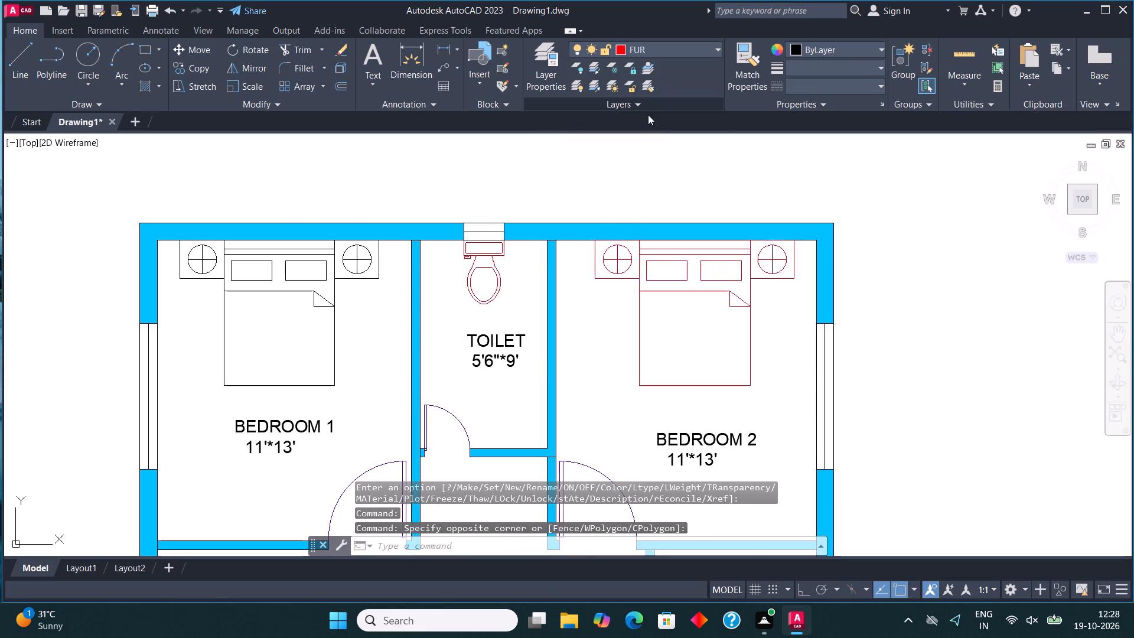
Assign Bedroom 1's bed and side tables to the FUR layer and clear the selection.
scroll(638, 211, "down", 1)
scroll(475, 327, "up", 2)
left_click(449, 334)
scroll(418, 291, "down", 2)
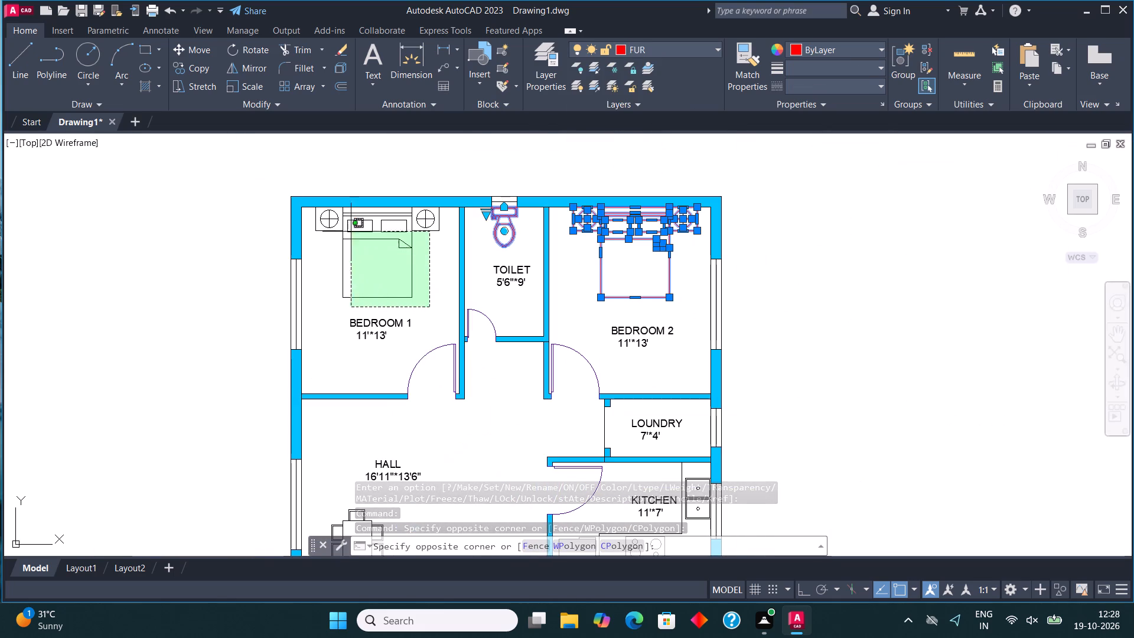
scroll(337, 219, "up", 1)
left_click(314, 211)
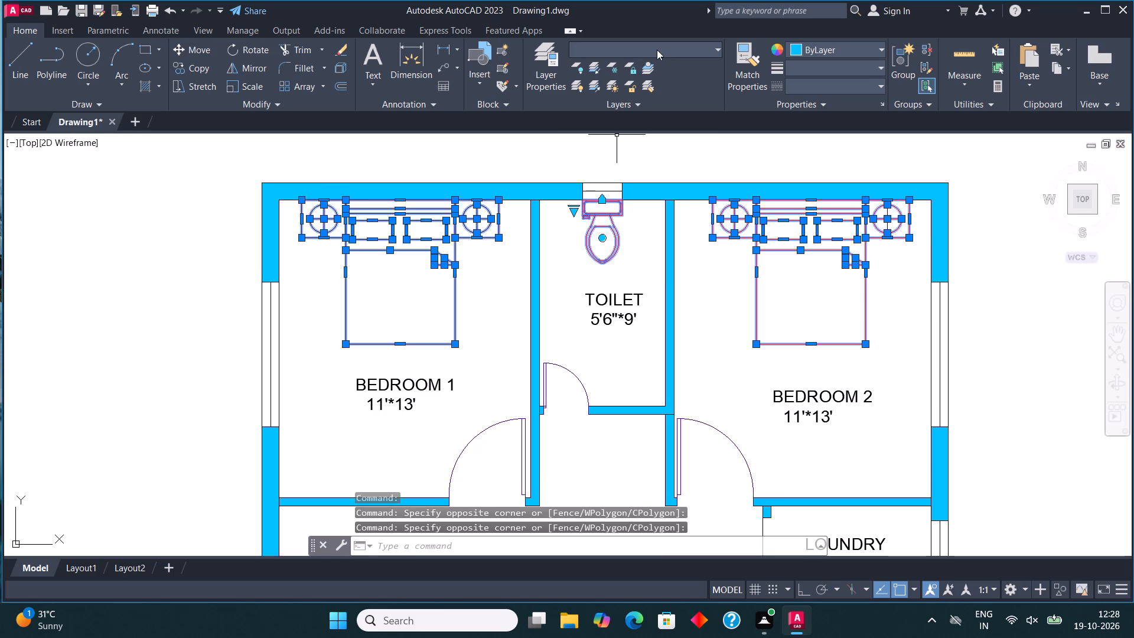
left_click(657, 50)
left_click(653, 100)
key("Escape")
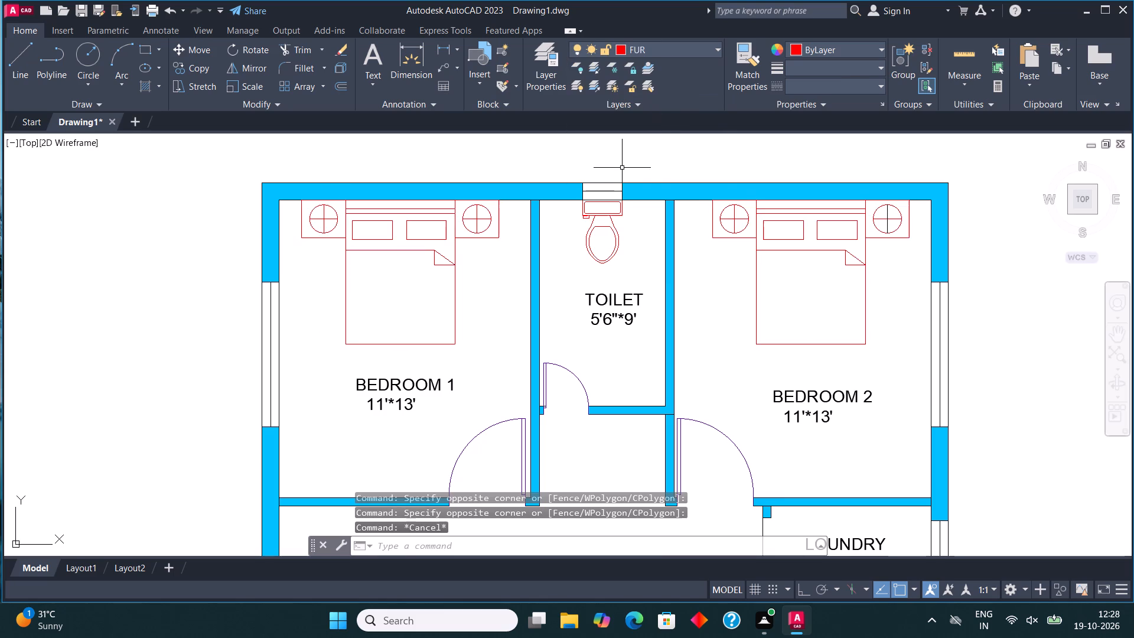
Assign the Toilet's window in the outer wall to the WIND layer and clear the selection.
scroll(601, 194, "up", 1)
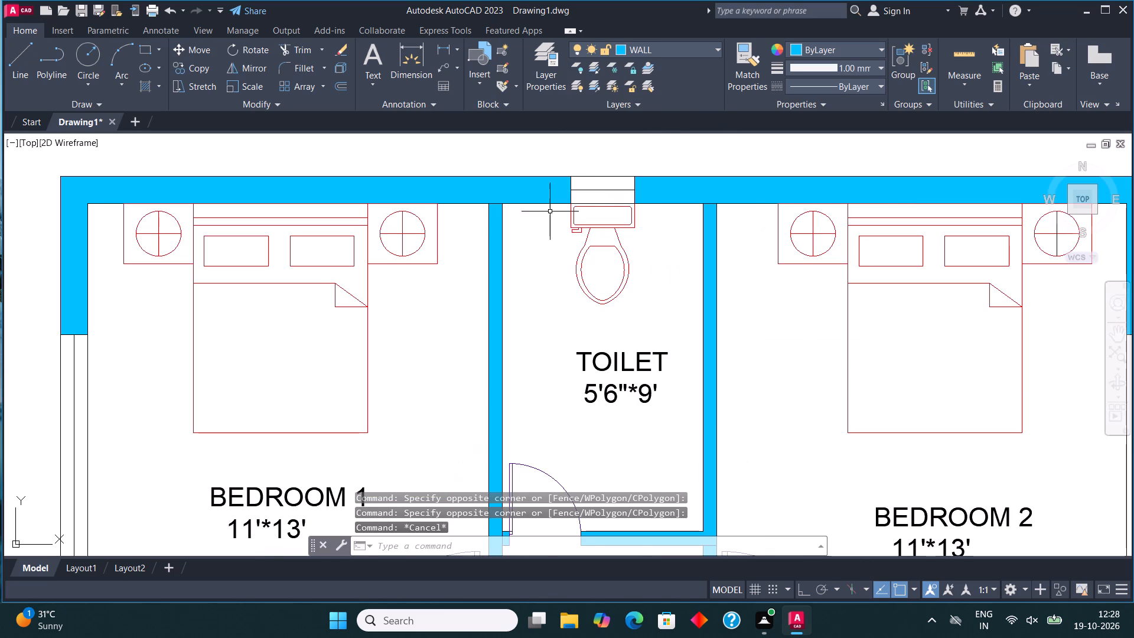
left_click(550, 212)
left_click(651, 166)
left_click(689, 48)
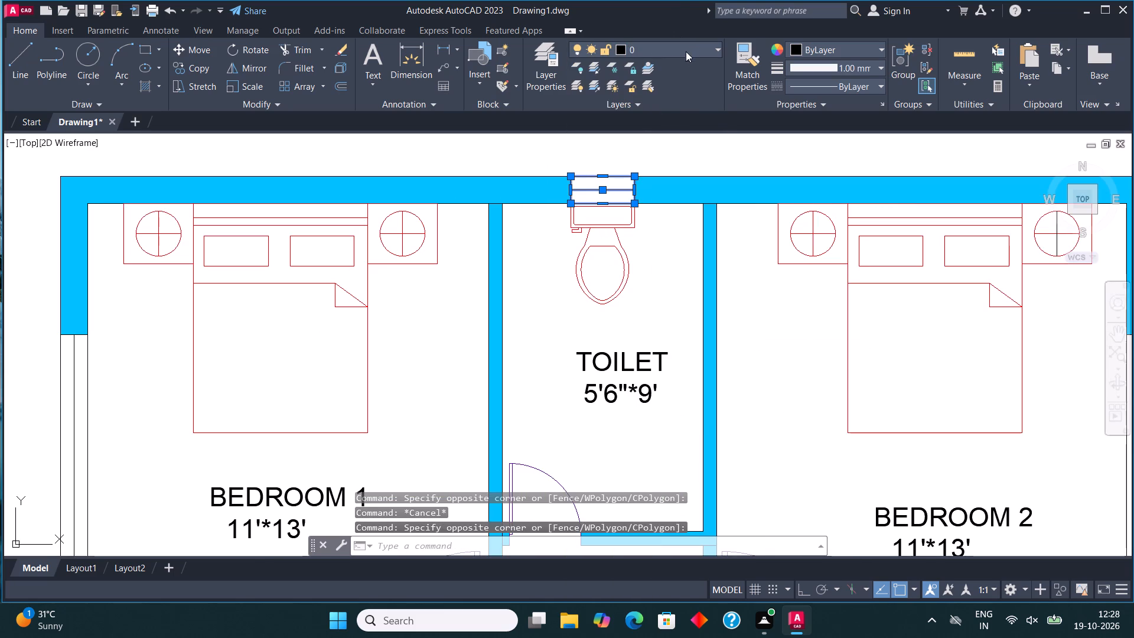
left_click(656, 171)
scroll(623, 190, "down", 1)
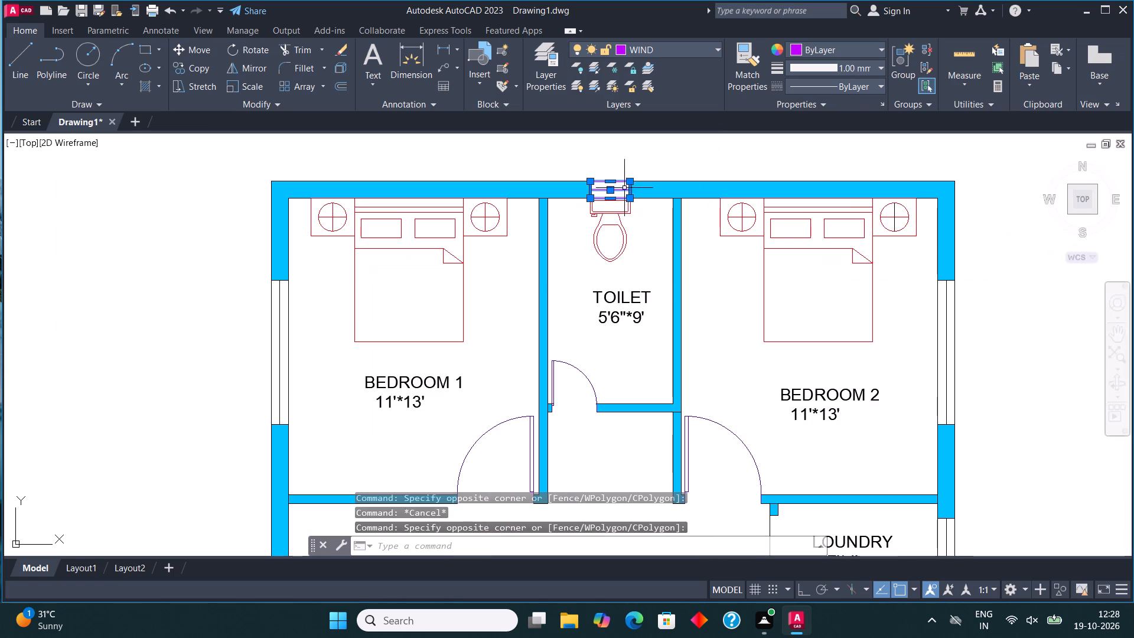
key("Escape")
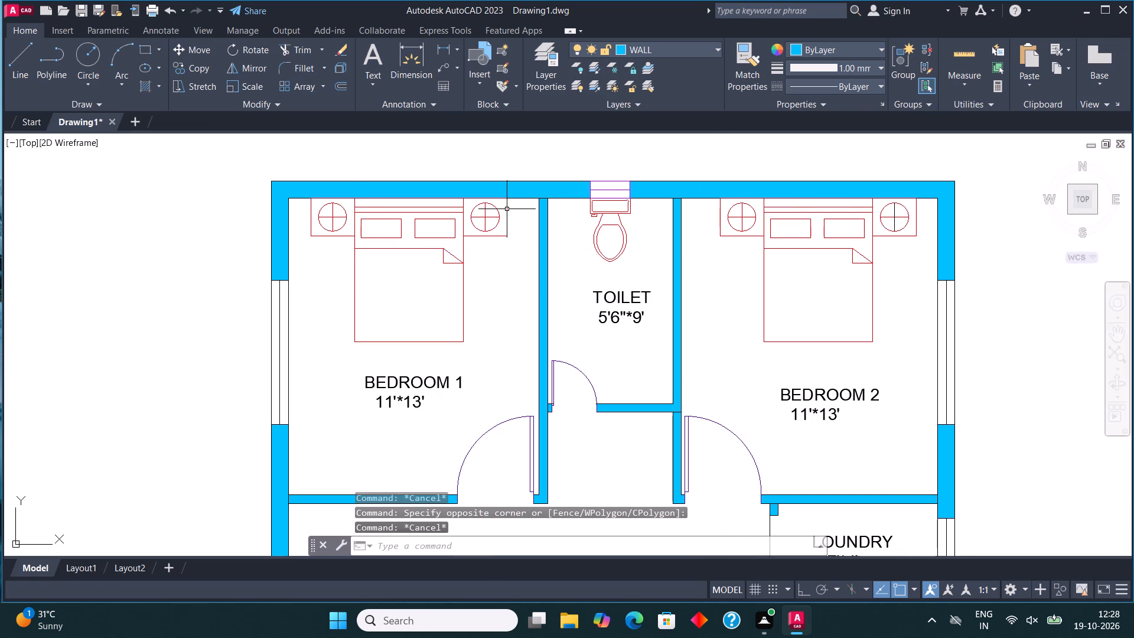
Assign Bedroom 1's outer-wall window to the WIND layer and clear the selection.
scroll(507, 209, "down", 2)
scroll(560, 209, "up", 5)
scroll(553, 211, "down", 6)
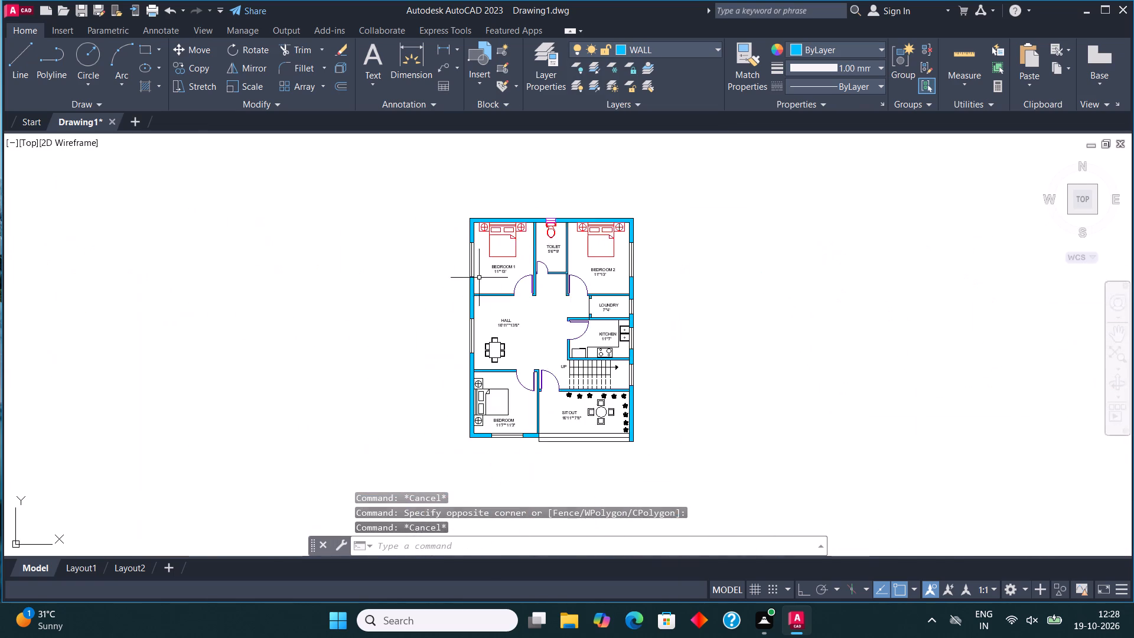
scroll(475, 286, "up", 4)
left_click(406, 266)
scroll(406, 266, "down", 3)
middle_click_drag(420, 194, 434, 206)
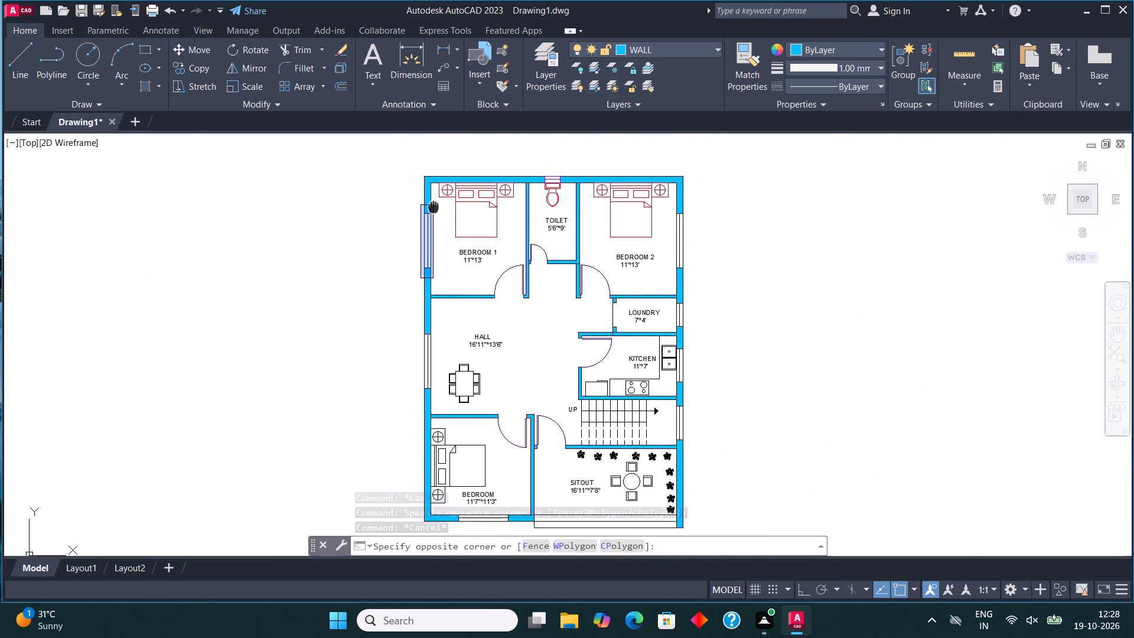
middle_click_drag(434, 206, 436, 208)
scroll(436, 208, "up", 2)
left_click(436, 212)
left_click(663, 55)
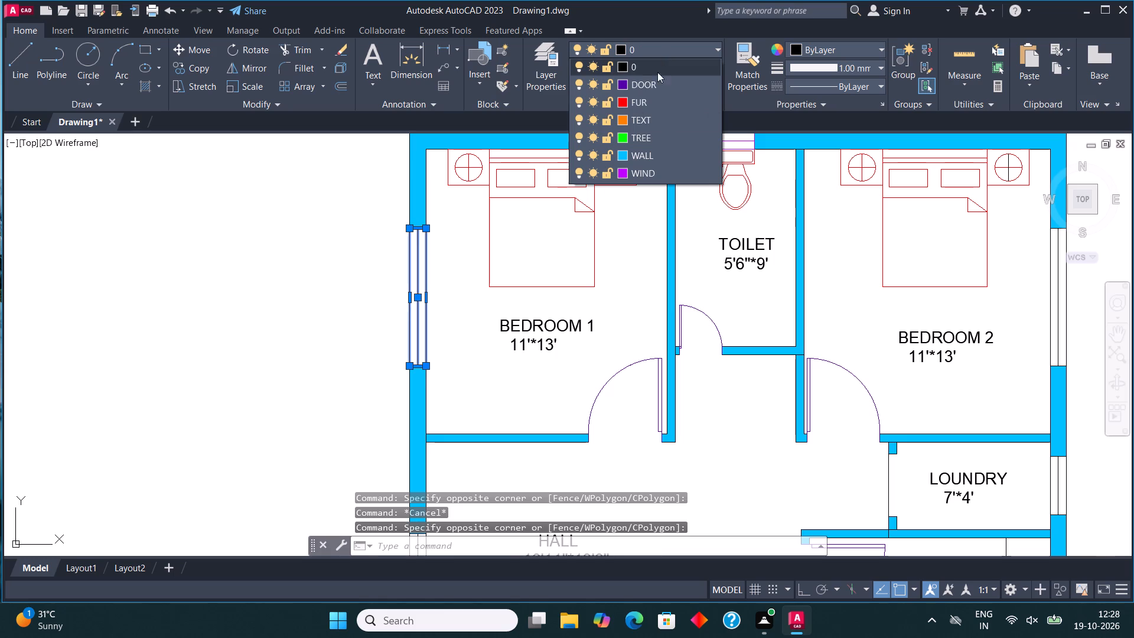
left_click(650, 170)
scroll(540, 269, "down", 1)
key("Escape")
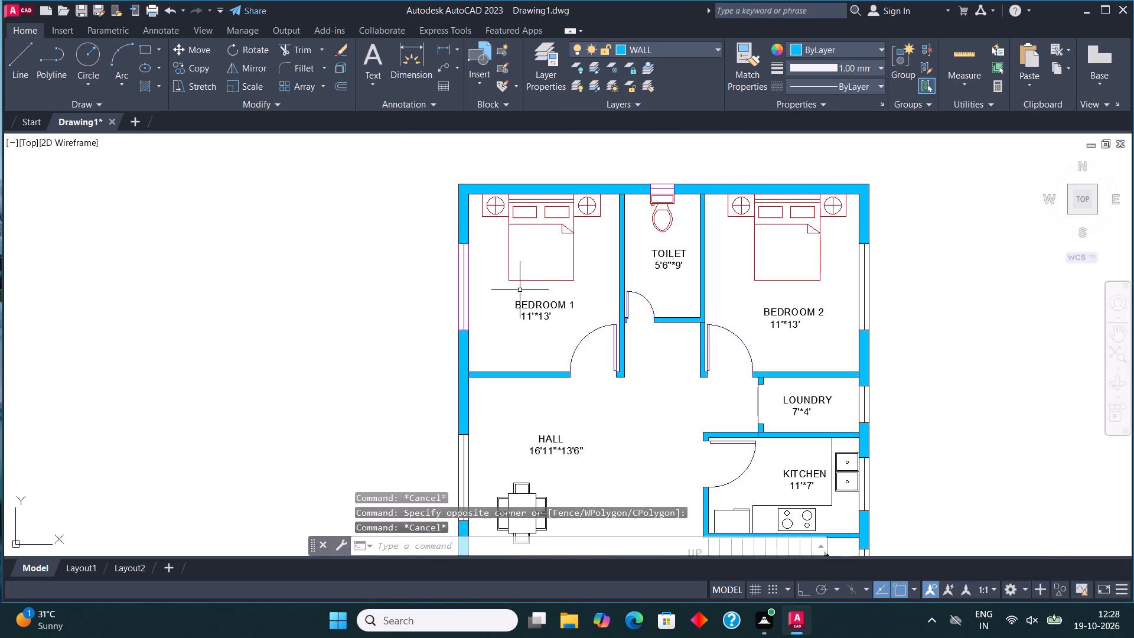
Assign the Hall's outer-wall window to the WIND layer and clear the selection.
middle_click_drag(501, 284, 517, 132)
left_click(468, 377)
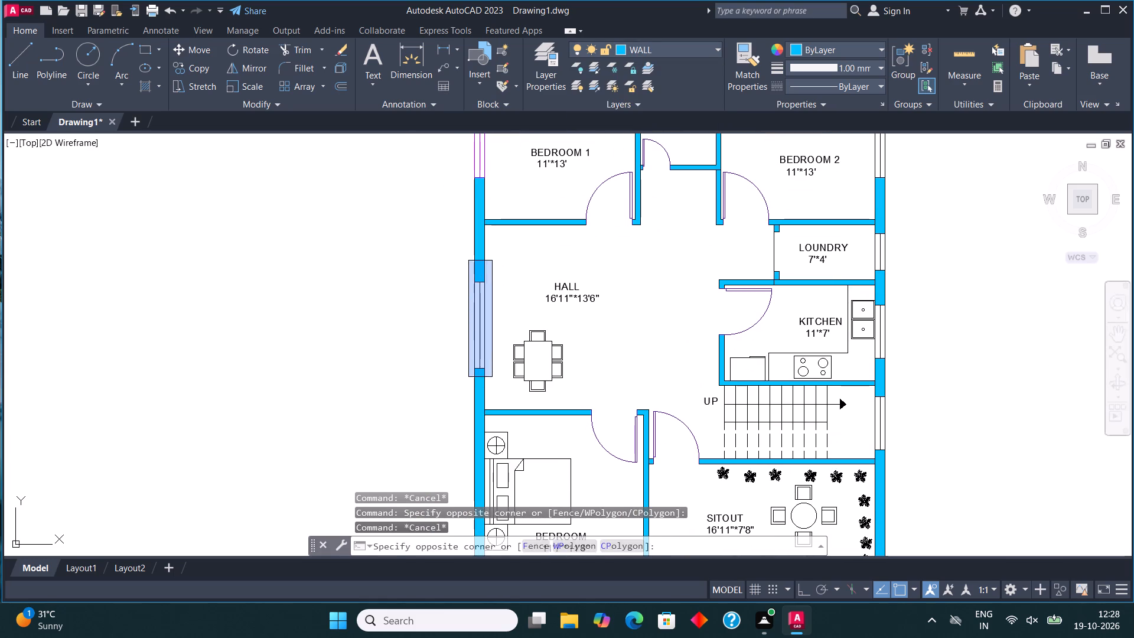
left_click(492, 261)
left_click(677, 46)
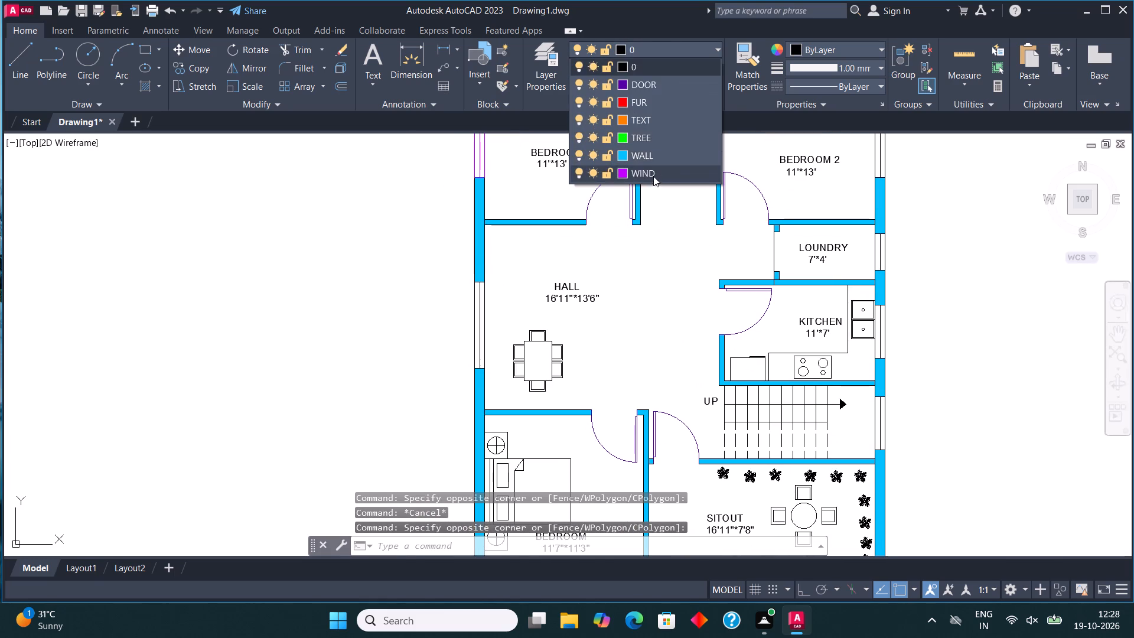
left_click(653, 175)
key("grave")
scroll(494, 230, "down", 2)
key("Escape")
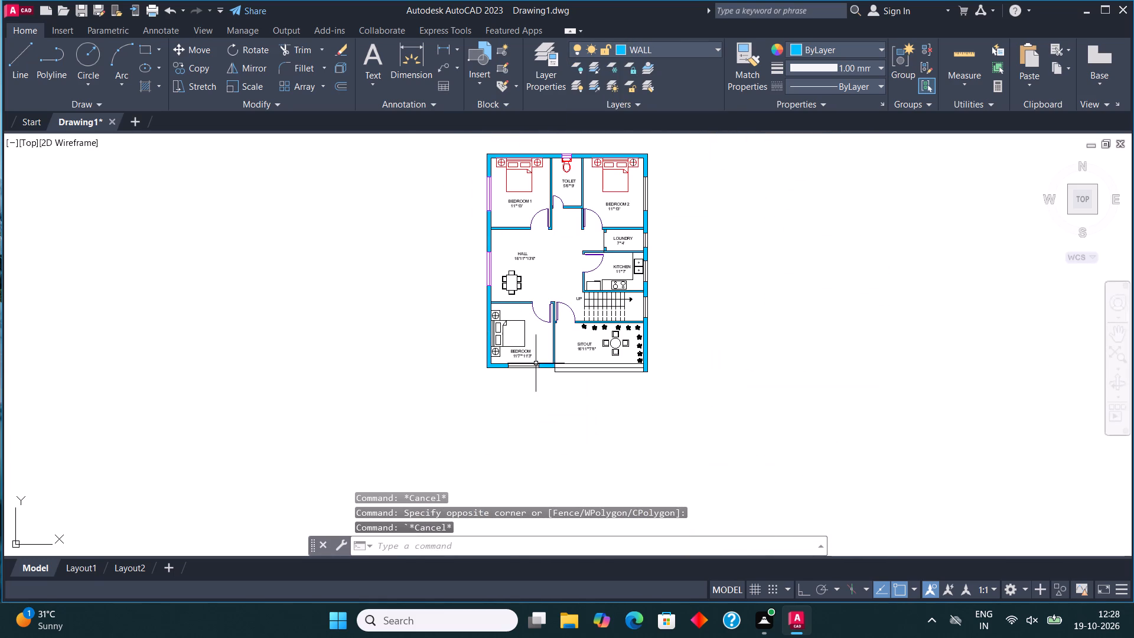
Assign the window of the 11'7"*11'3" Bedroom beside the Sitout to the WIND layer and clear the selection.
scroll(514, 368, "up", 4)
left_click(457, 397)
left_click(664, 338)
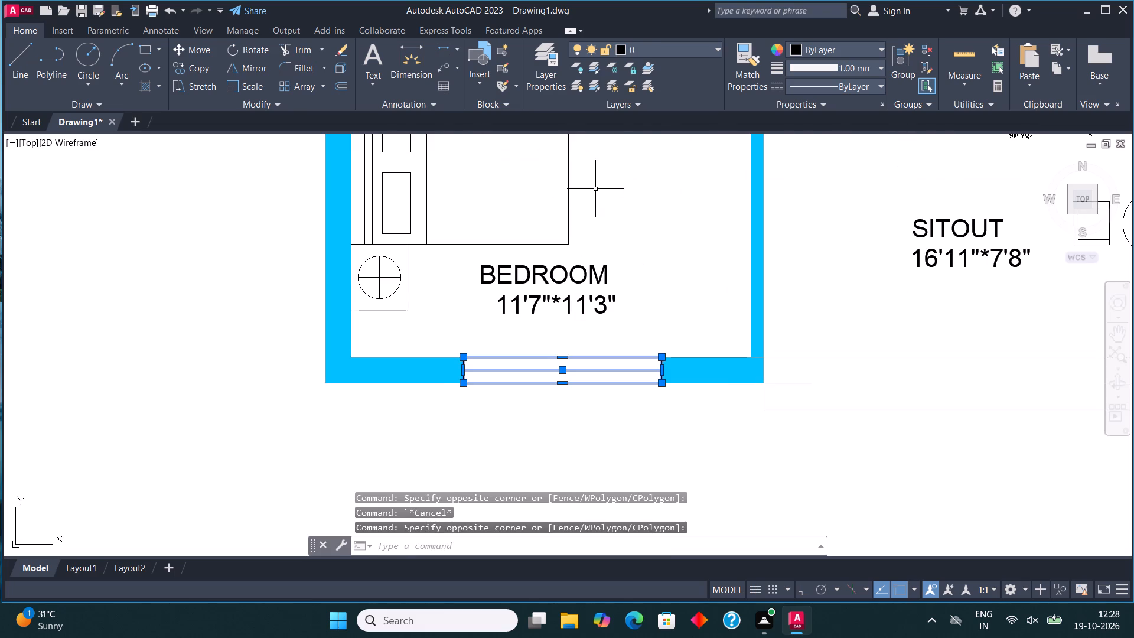
left_click(664, 37)
left_click(669, 47)
left_click(656, 177)
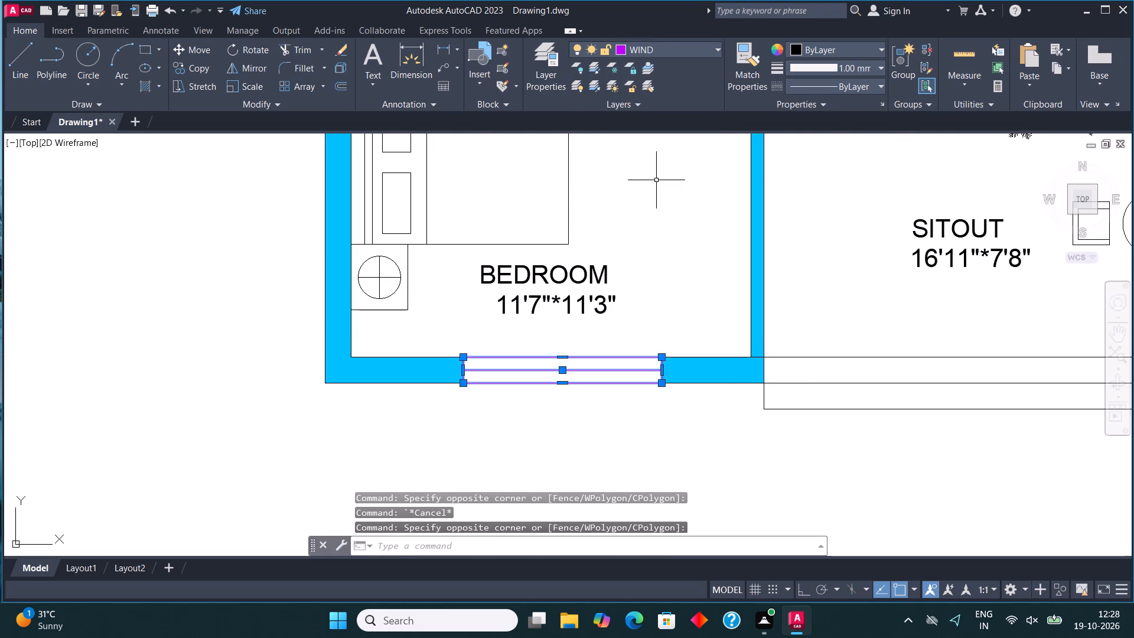
key("Escape")
Assign the window at the end of the staircase to the WIND layer and clear the selection.
scroll(523, 291, "down", 4)
scroll(659, 232, "up", 3)
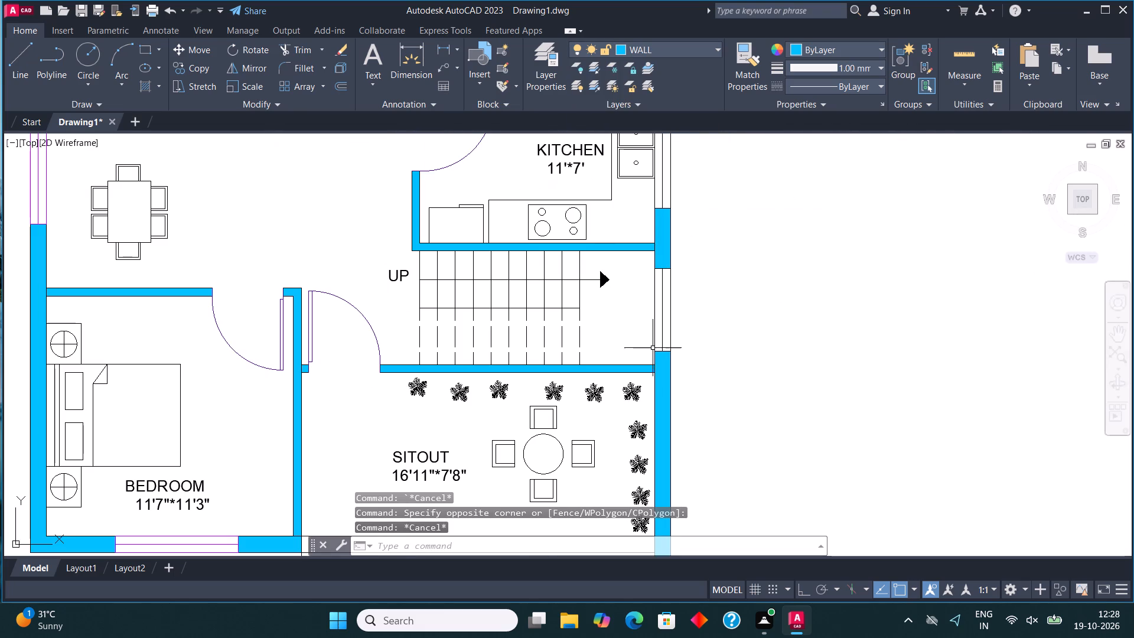
left_click(647, 357)
left_click(701, 255)
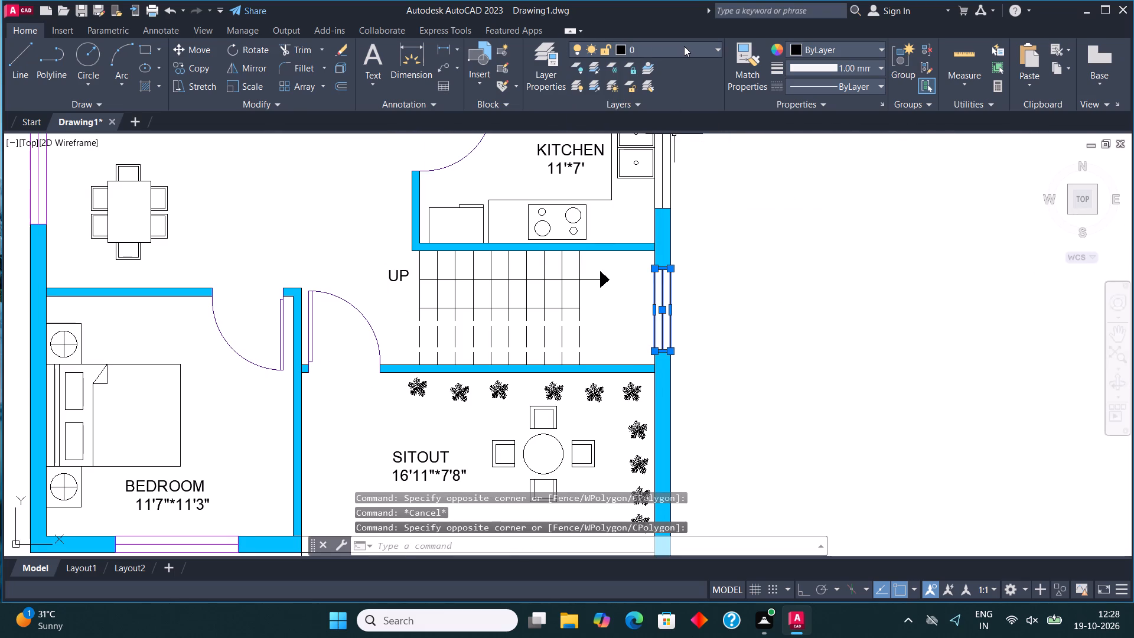
left_click(684, 46)
left_click(674, 175)
key("Escape")
Assign the Kitchen's window beside the sink to the WIND layer and clear the selection.
scroll(585, 335, "down", 1)
scroll(626, 256, "up", 1)
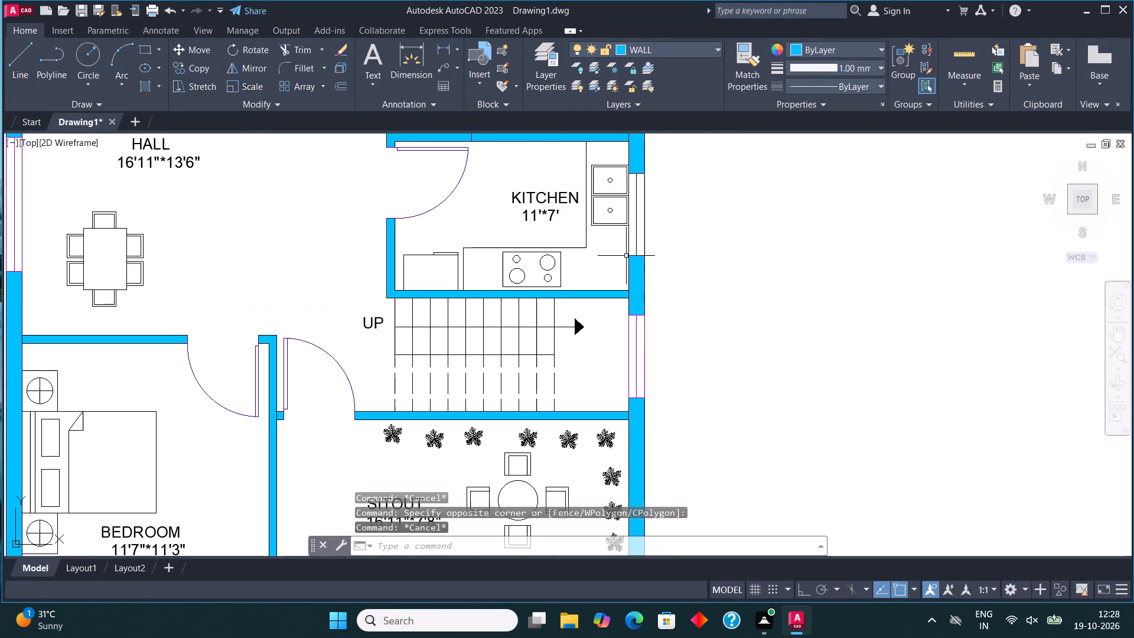
left_click(619, 261)
middle_click_drag(678, 176, 674, 203)
scroll(674, 203, "up", 2)
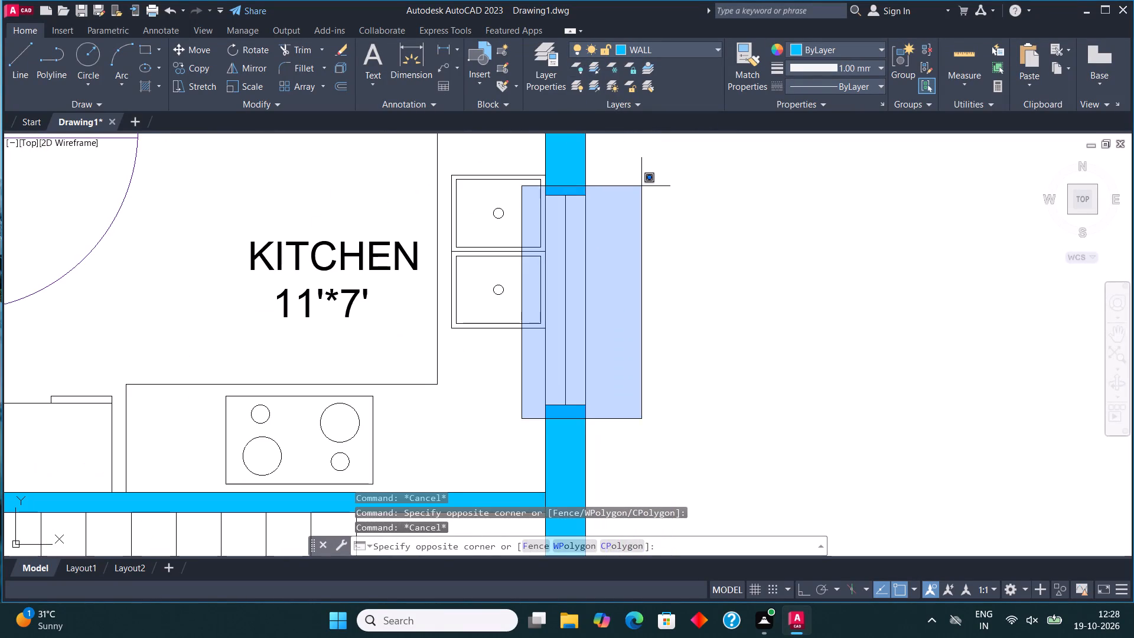
left_click(641, 185)
left_click(663, 49)
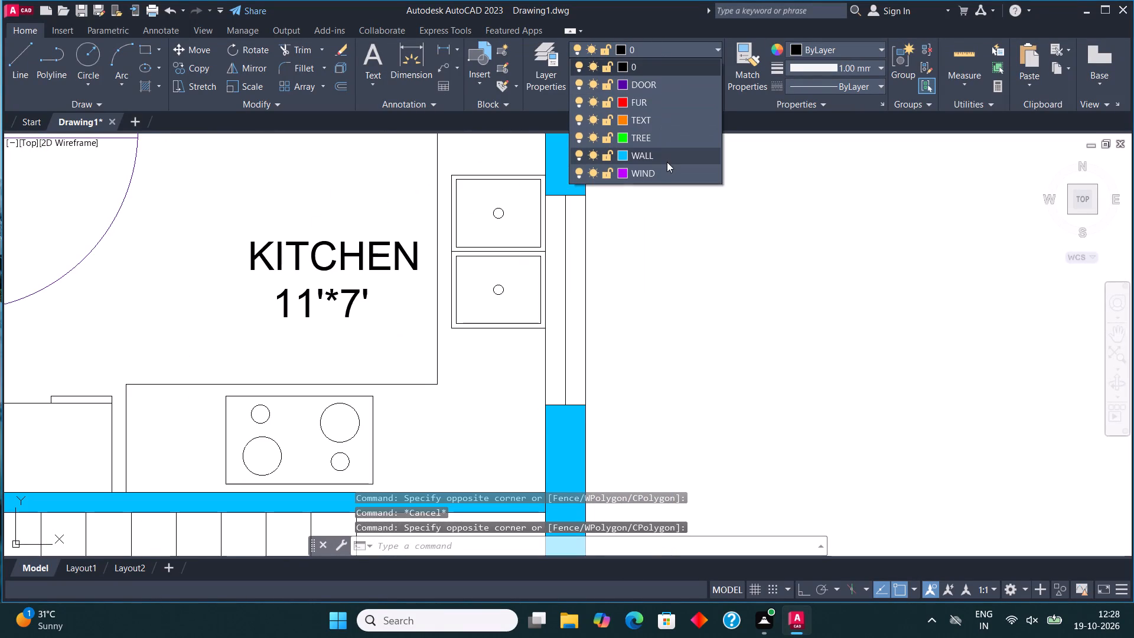
left_click(663, 172)
scroll(605, 347, "down", 3)
key("Escape")
Assign the Loundry room's outer-wall window to the WIND layer.
scroll(598, 281, "up", 2)
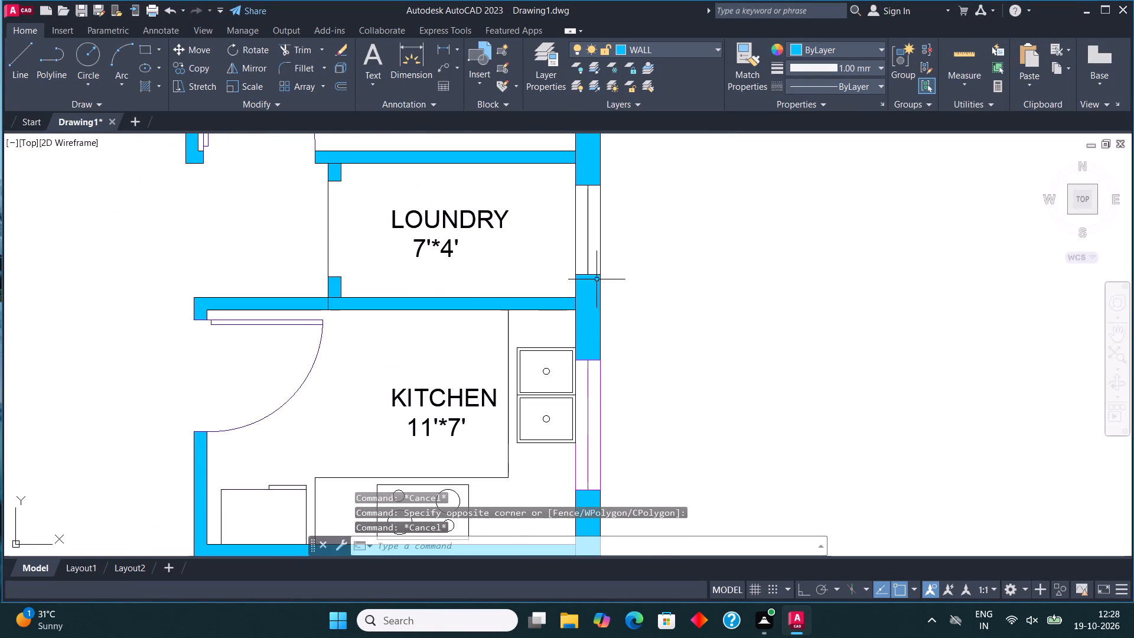
left_click(567, 285)
left_click(625, 180)
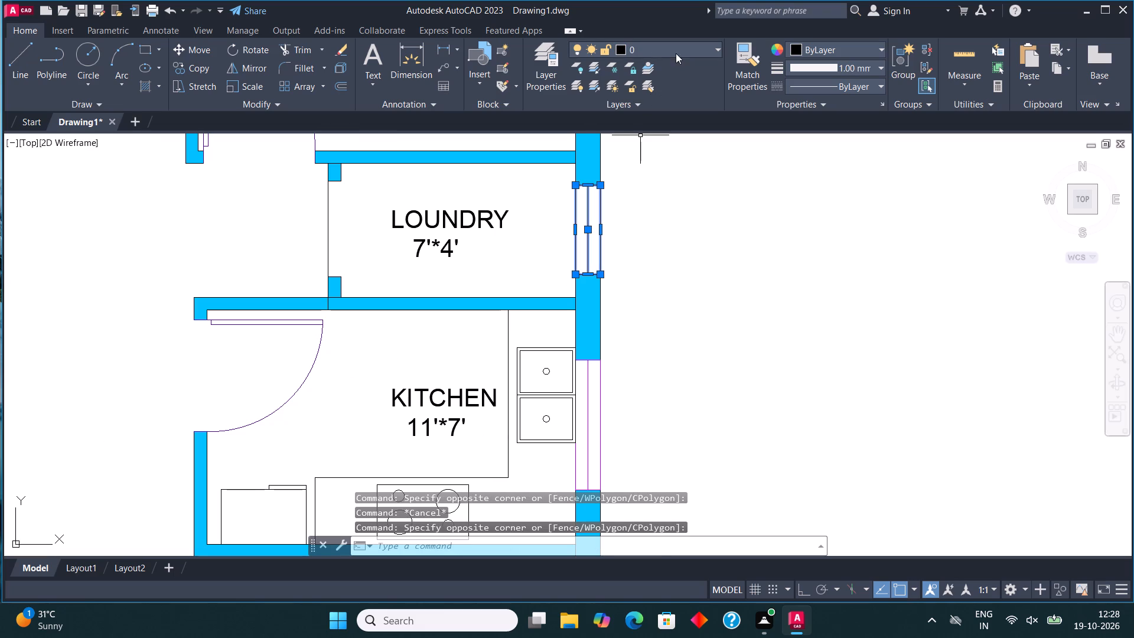
left_click(676, 53)
left_click(674, 172)
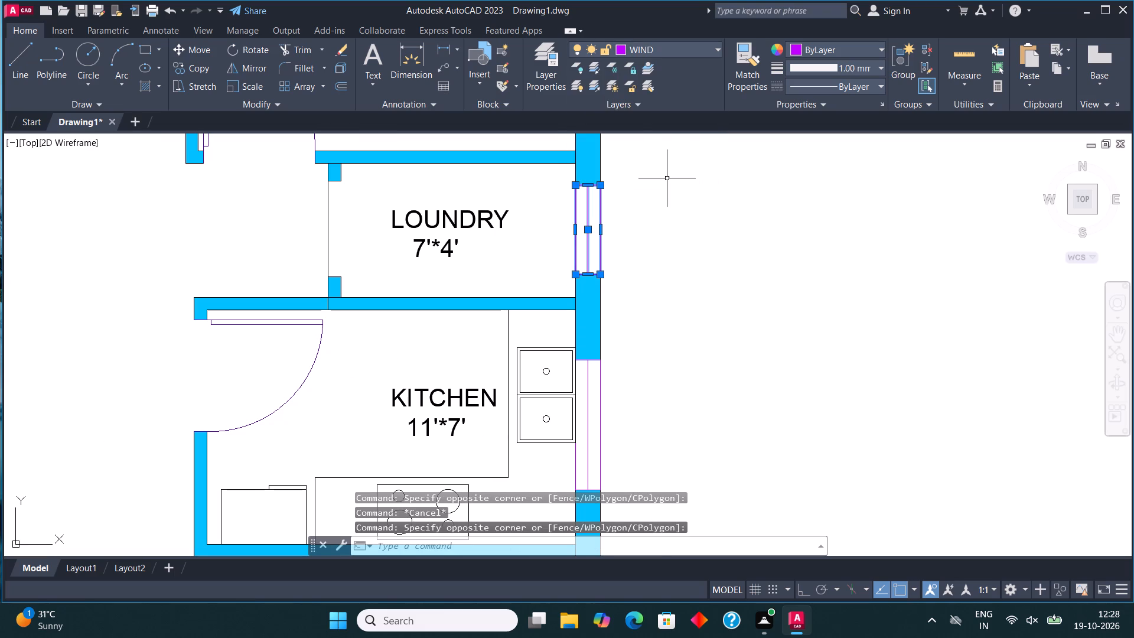
Assign the outer-wall window of Bedroom 2 to the WIND layer and clear the selection.
key("Escape")
scroll(613, 307, "down", 2)
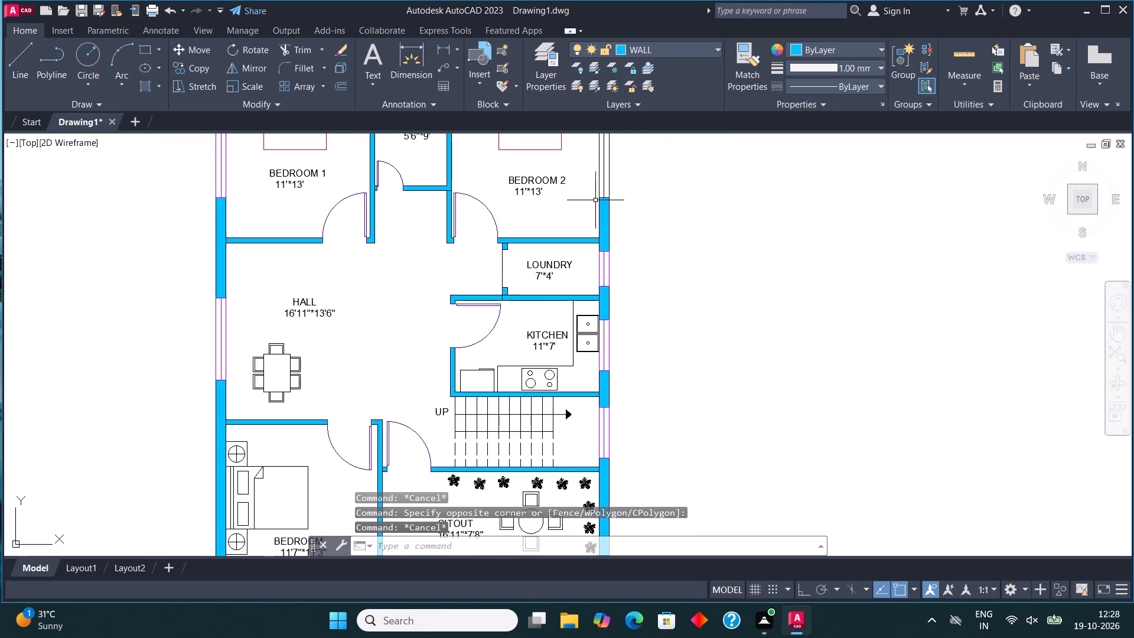
middle_click_drag(601, 209, 587, 320)
scroll(583, 317, "up", 2)
left_click(579, 308)
scroll(584, 302, "down", 2)
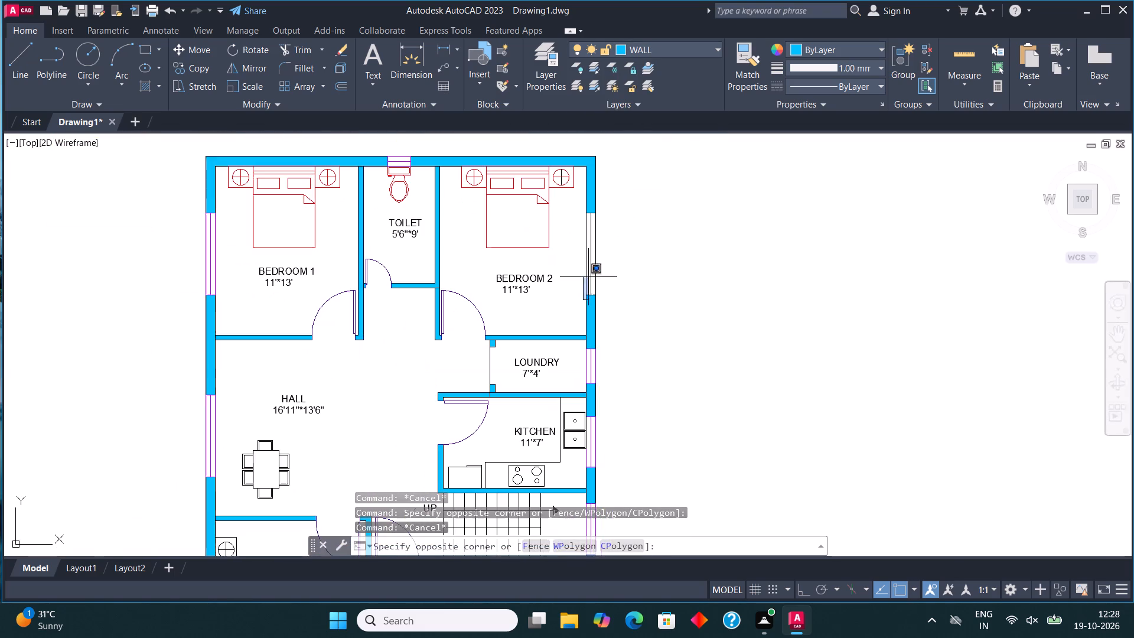
scroll(602, 207, "up", 2)
left_click(592, 216)
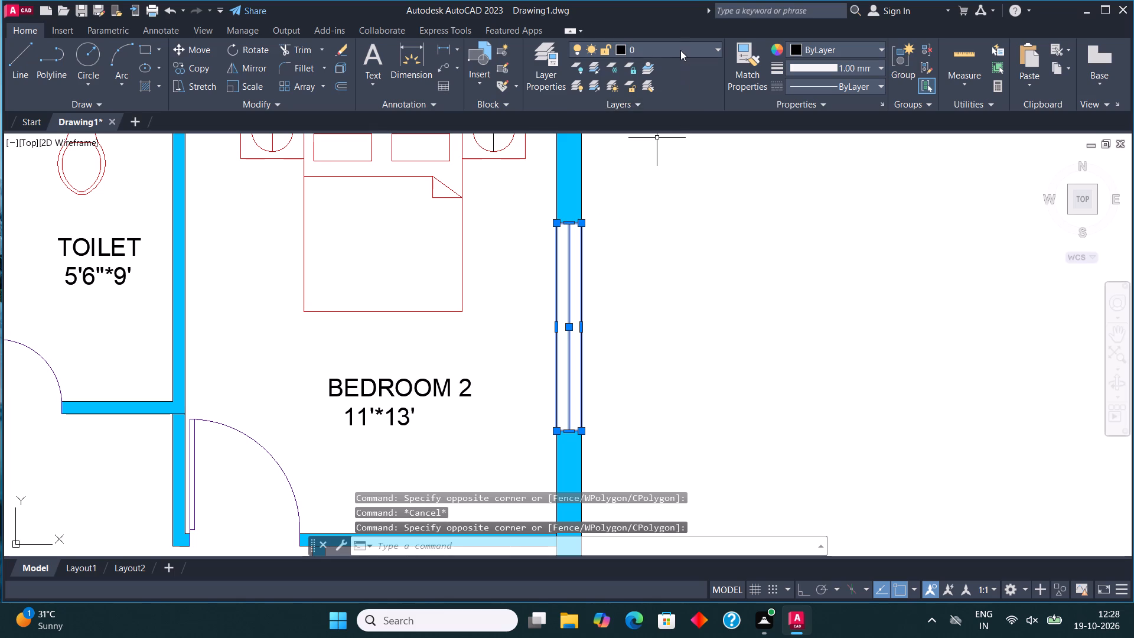
left_click(680, 50)
left_click(680, 175)
key("Escape")
scroll(677, 275, "down", 2)
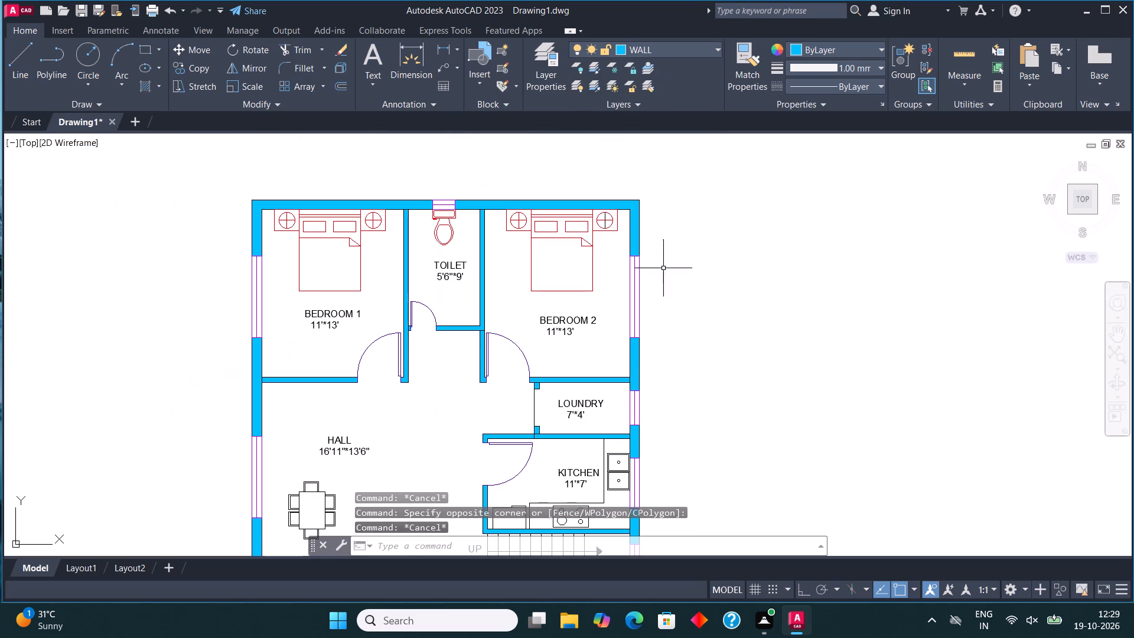
Assign the dining table and chairs in the Hall to the FUR layer and clear the selection.
middle_click_drag(500, 349, 539, 222)
scroll(492, 312, "down", 2)
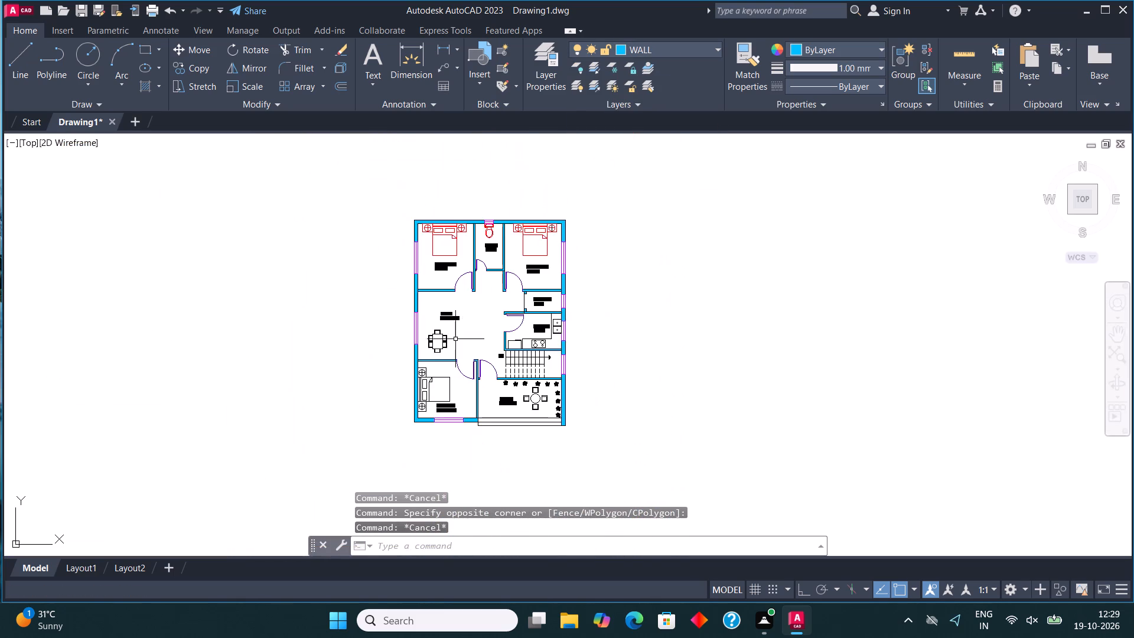
scroll(431, 356, "up", 3)
left_click(503, 353)
left_click(404, 243)
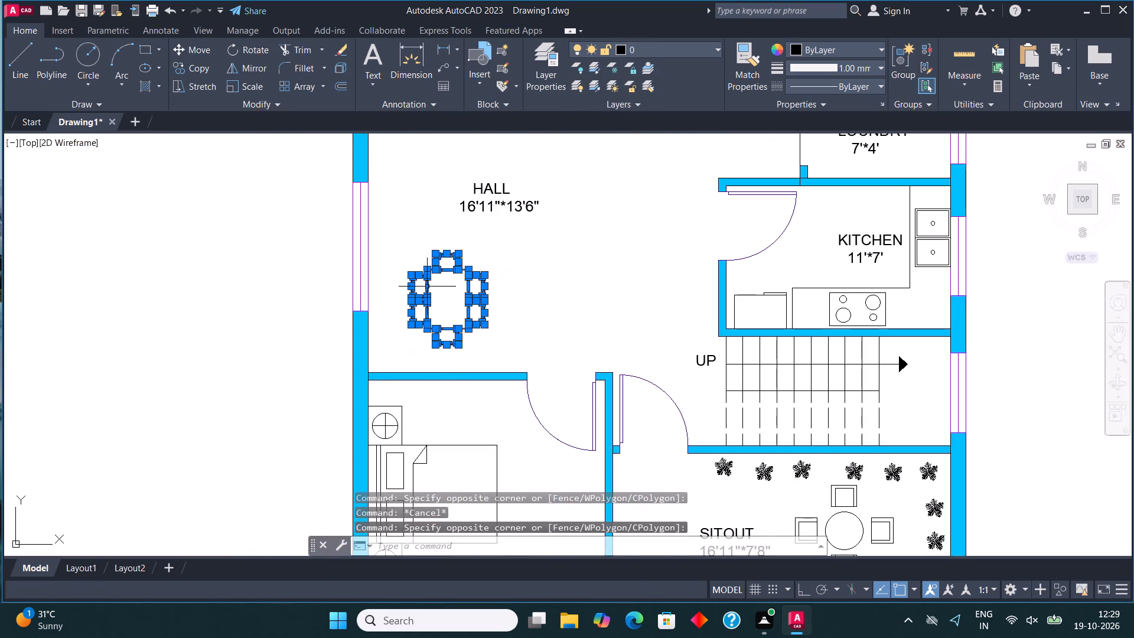
scroll(443, 331, "down", 2)
left_click(680, 41)
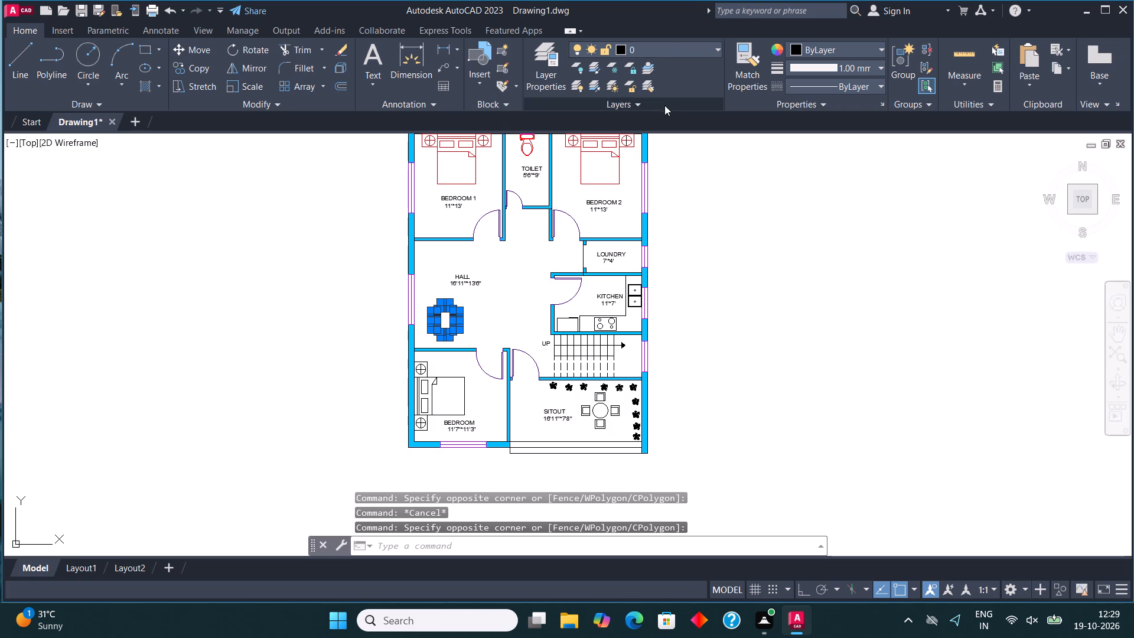
left_click(670, 42)
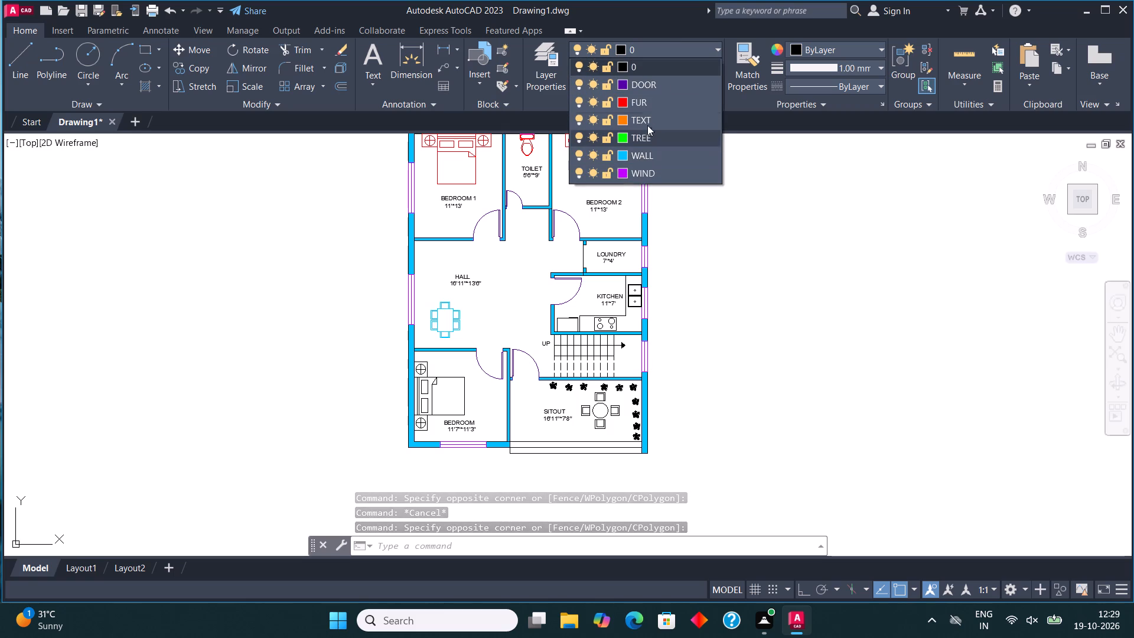
left_click(647, 105)
key("Escape")
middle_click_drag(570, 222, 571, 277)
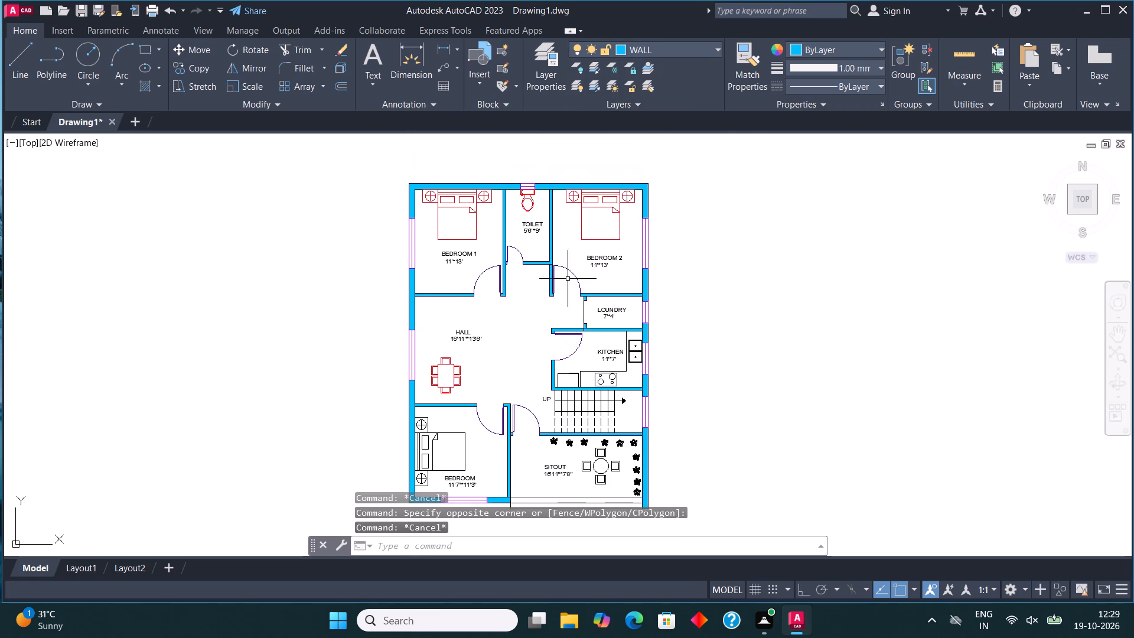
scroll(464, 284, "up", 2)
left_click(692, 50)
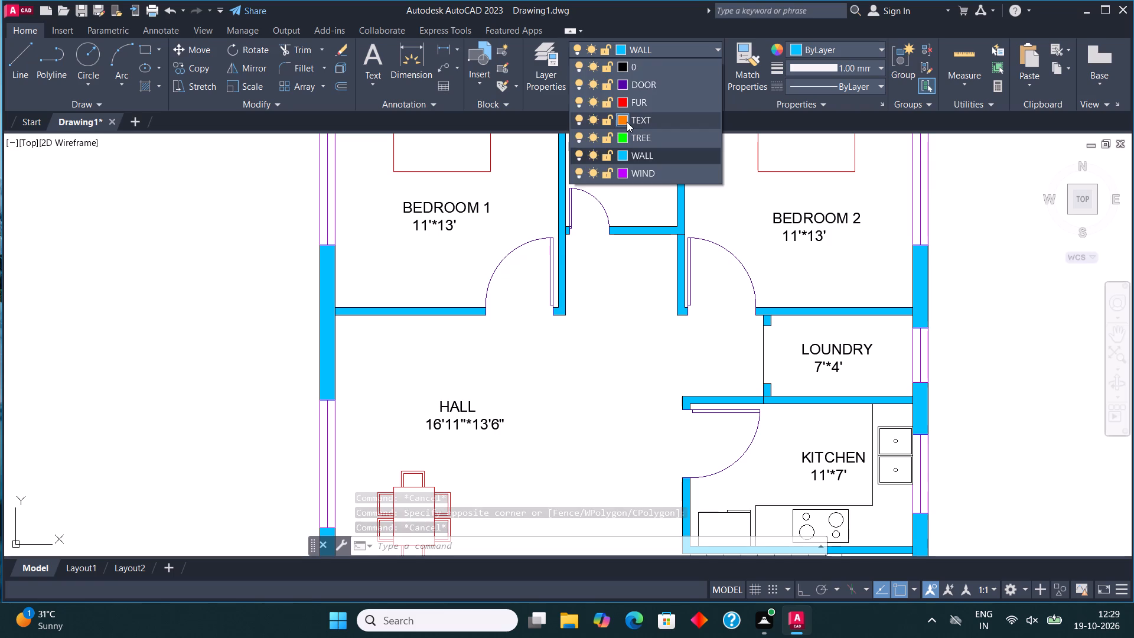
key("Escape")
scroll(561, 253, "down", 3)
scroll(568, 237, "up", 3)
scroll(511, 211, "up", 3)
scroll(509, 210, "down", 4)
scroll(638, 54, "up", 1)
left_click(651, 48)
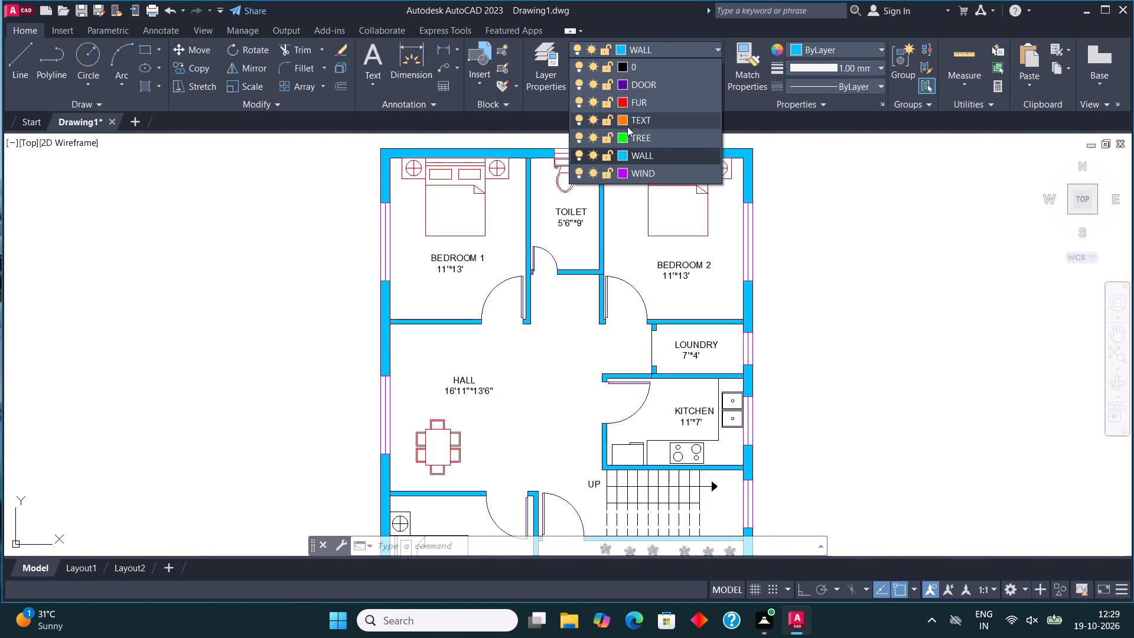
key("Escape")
Select all text labels similar to the Bedroom 1 label and assign them to the TEXT layer.
left_click(460, 259)
right_click(460, 259)
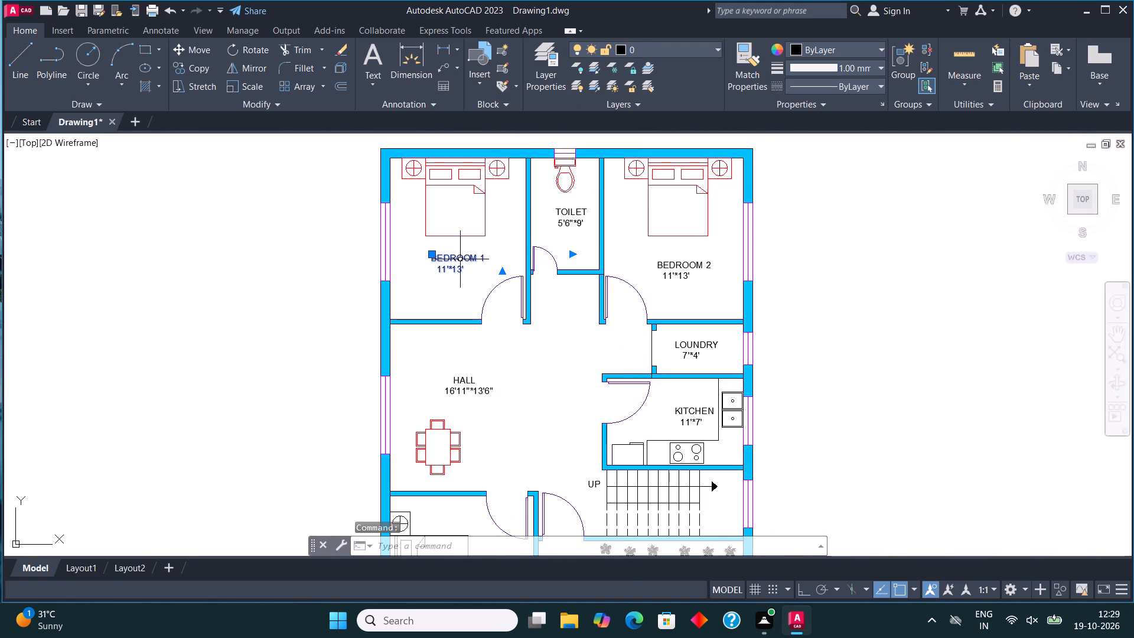
left_click(522, 454)
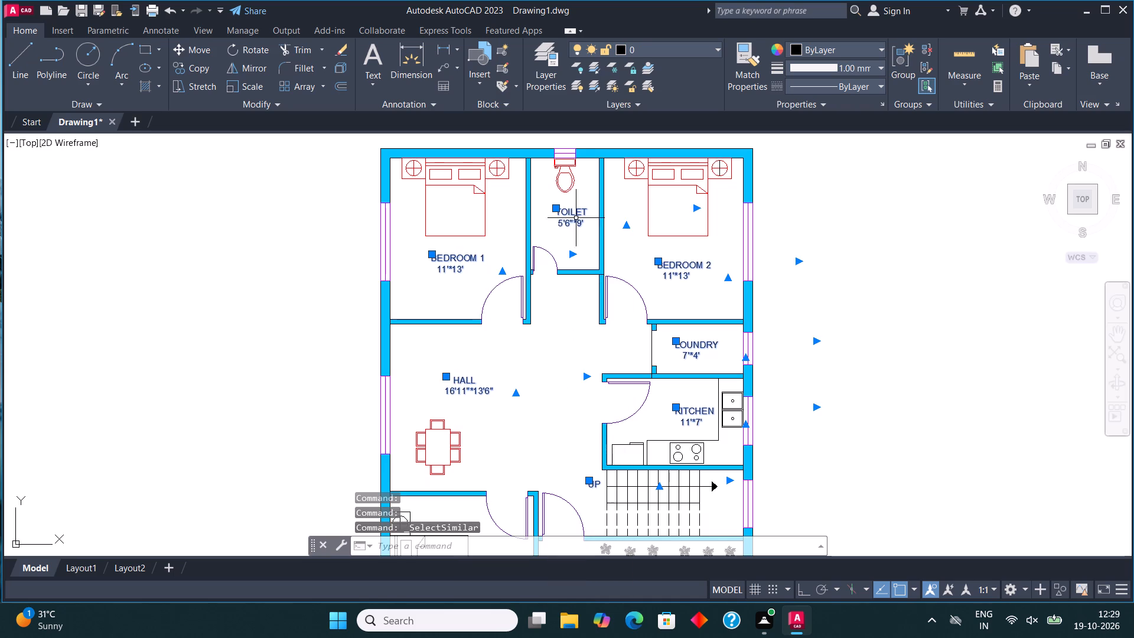
left_click(633, 53)
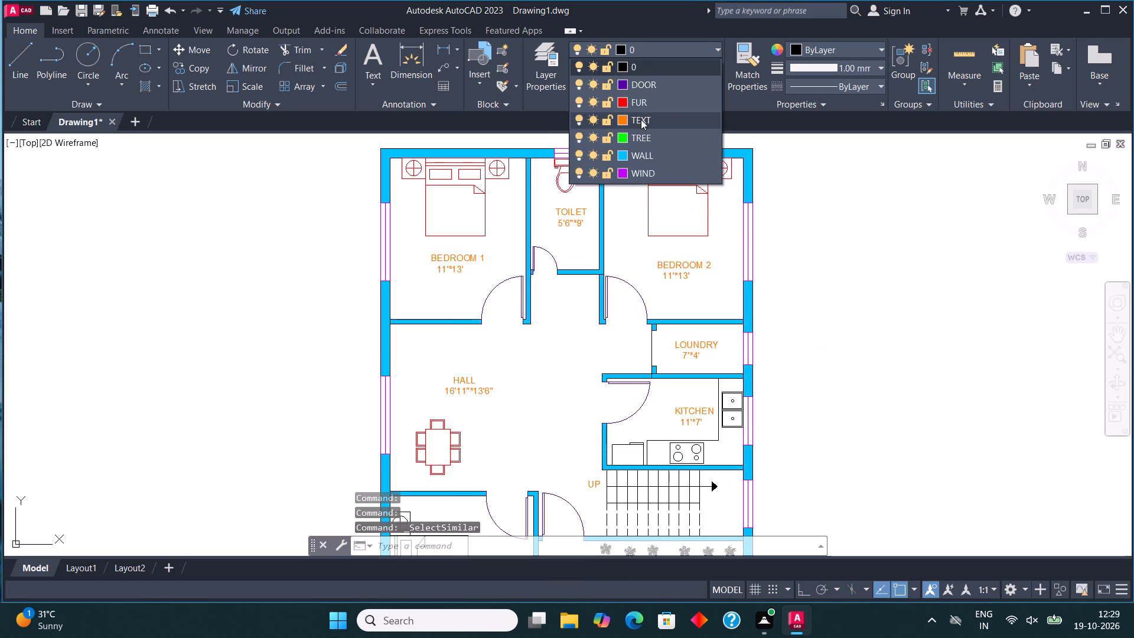
left_click(641, 119)
key("Escape")
Assign the Kitchen's sink, stove, counter and fridge, the 11'7"*11'3" Bedroom's bed and side tables, and the Sitout's table and chairs to the FUR layer.
middle_click_drag(711, 220, 608, 174)
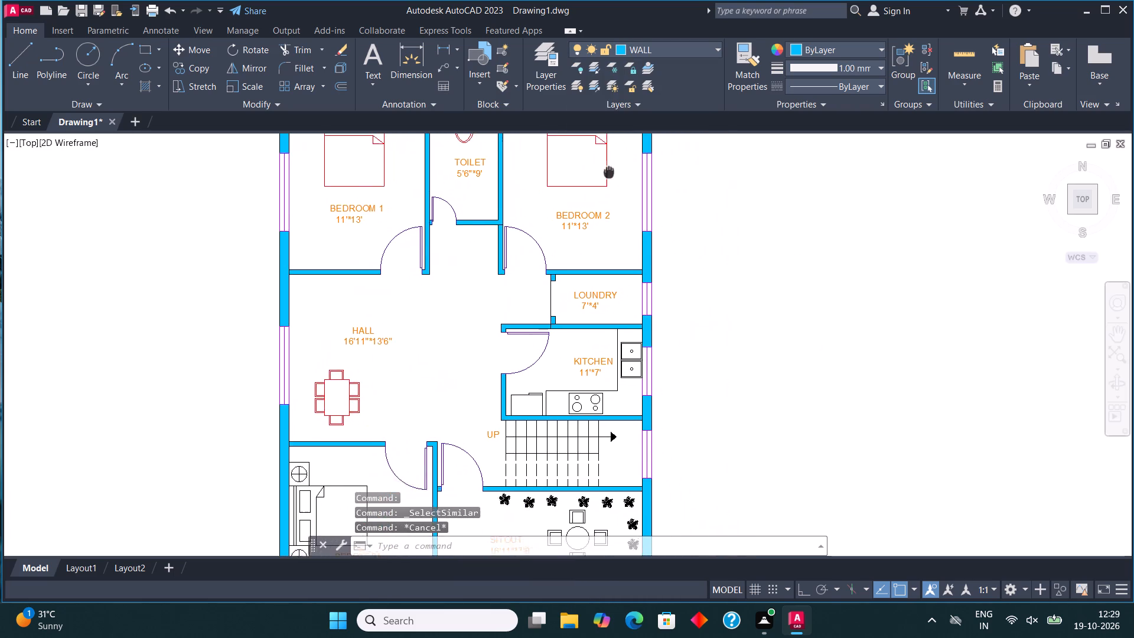
middle_click_drag(608, 174, 605, 196)
scroll(634, 415, "up", 4)
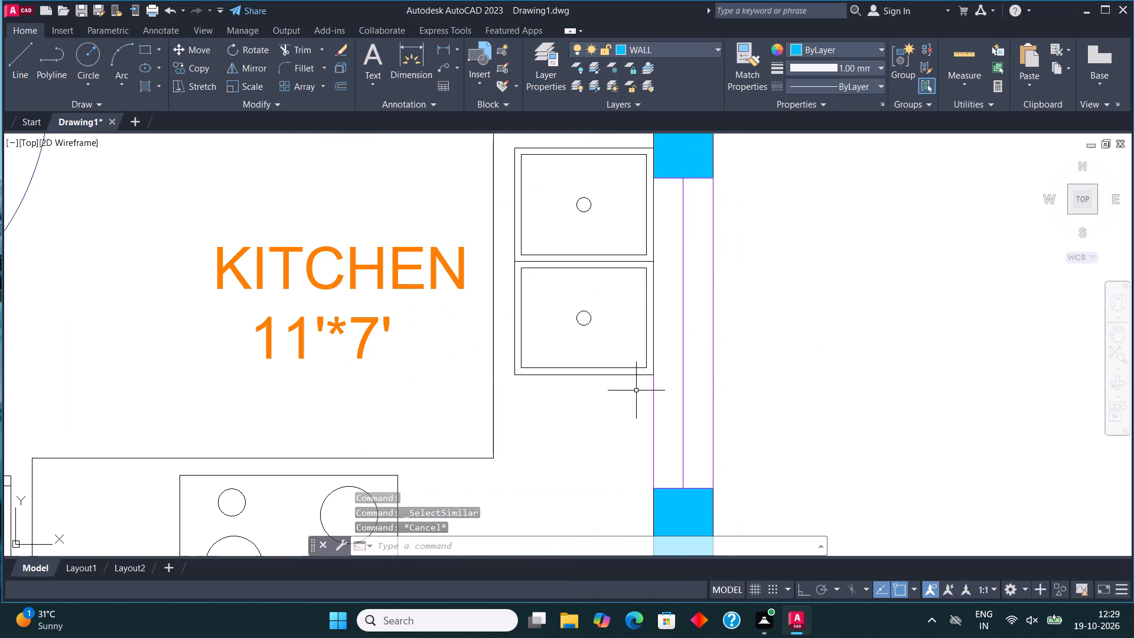
left_click(647, 391)
scroll(599, 278, "down", 2)
scroll(586, 248, "up", 2)
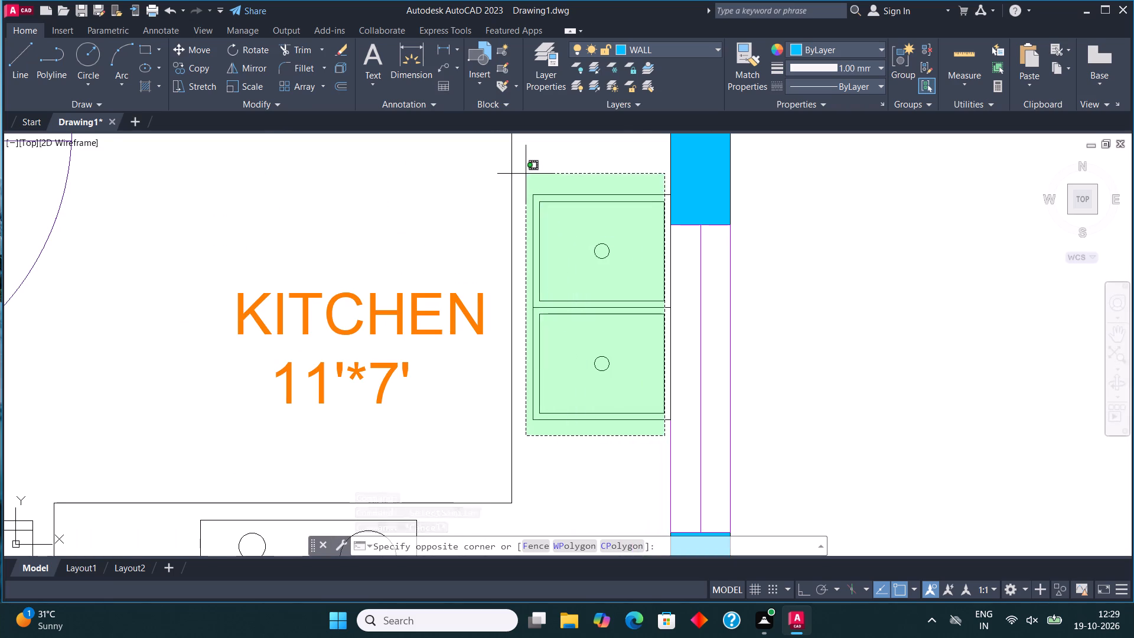
left_click(526, 174)
scroll(540, 243, "down", 2)
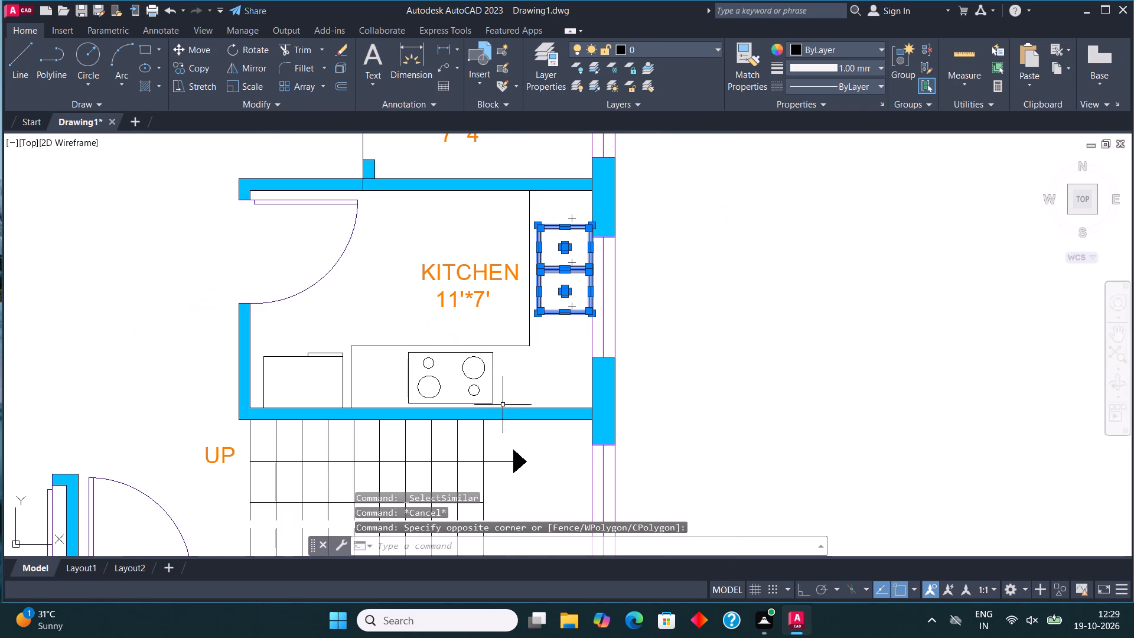
left_click(504, 405)
left_click(394, 332)
left_click(539, 368)
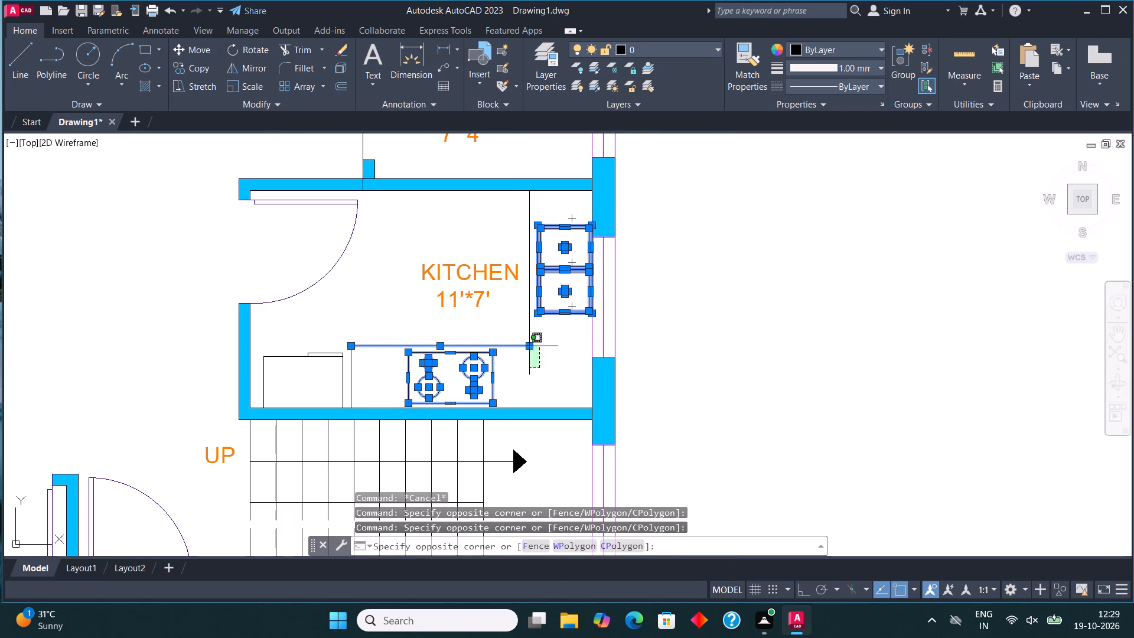
left_click(511, 321)
left_click(361, 385)
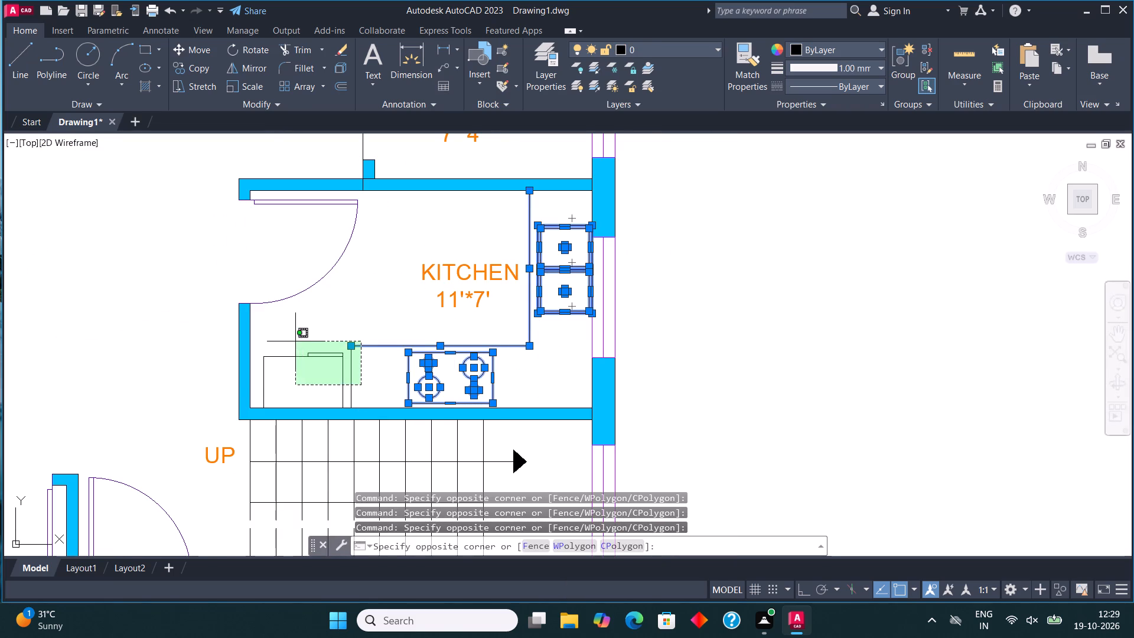
left_click(295, 341)
scroll(602, 256, "down", 3)
scroll(421, 370, "up", 3)
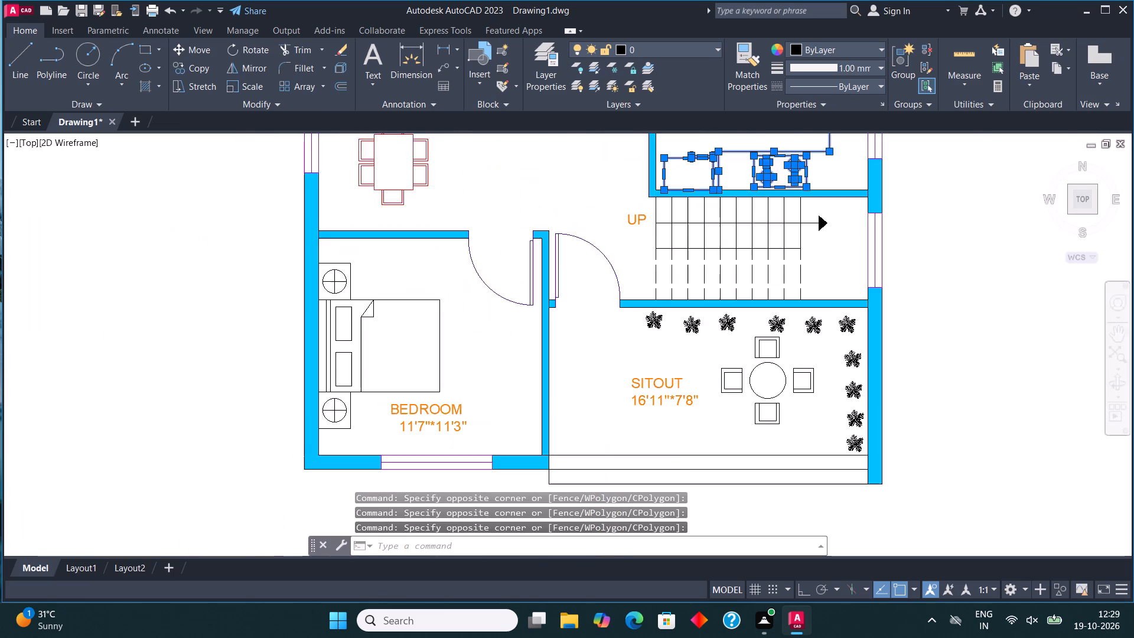
left_click(464, 412)
left_click(334, 237)
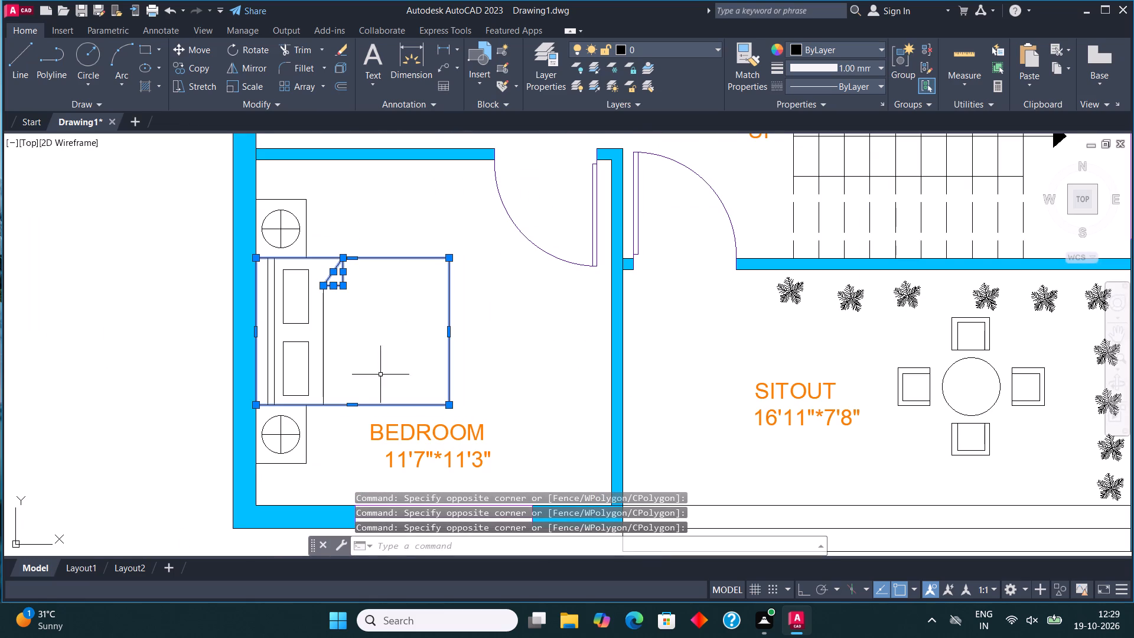
left_click(329, 479)
left_click(271, 195)
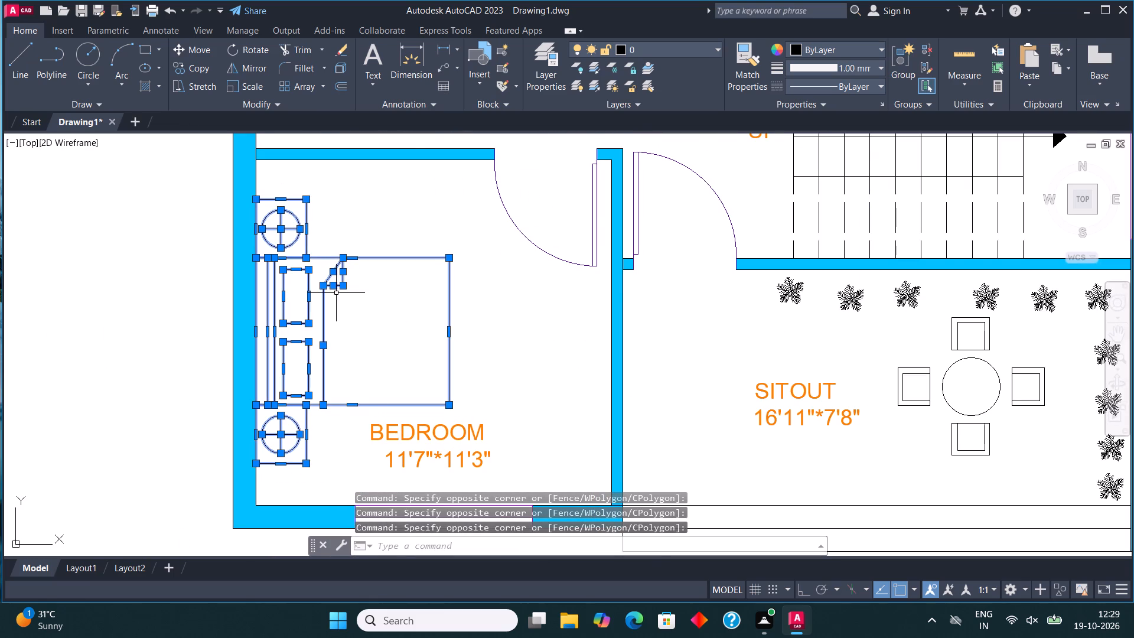
scroll(408, 237, "down", 2)
scroll(673, 285, "up", 3)
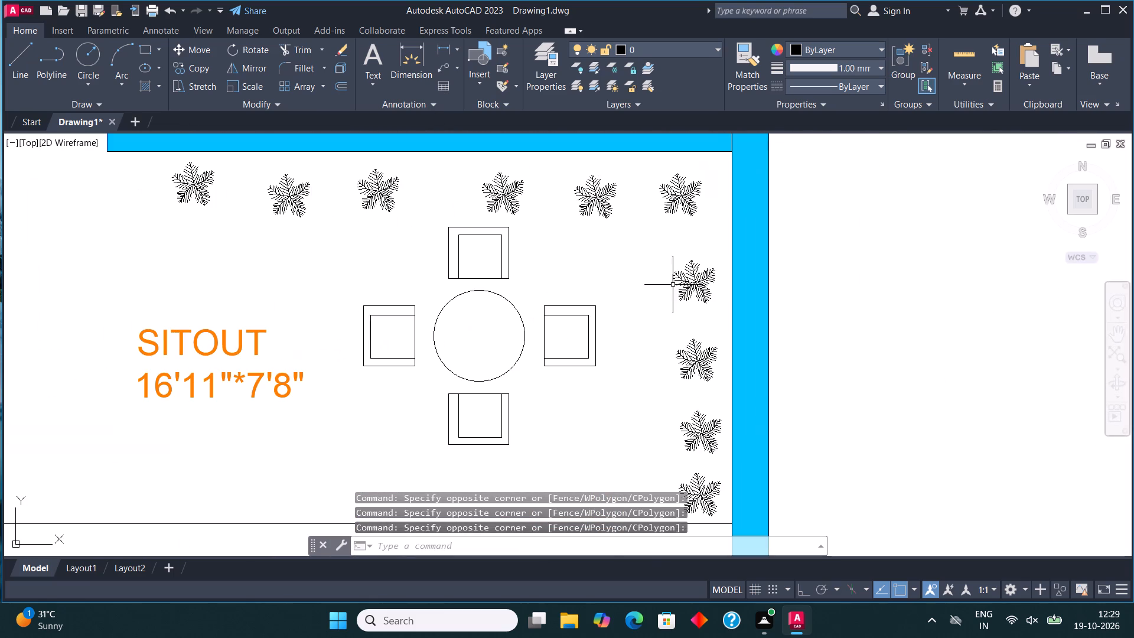
left_click(565, 444)
left_click(357, 223)
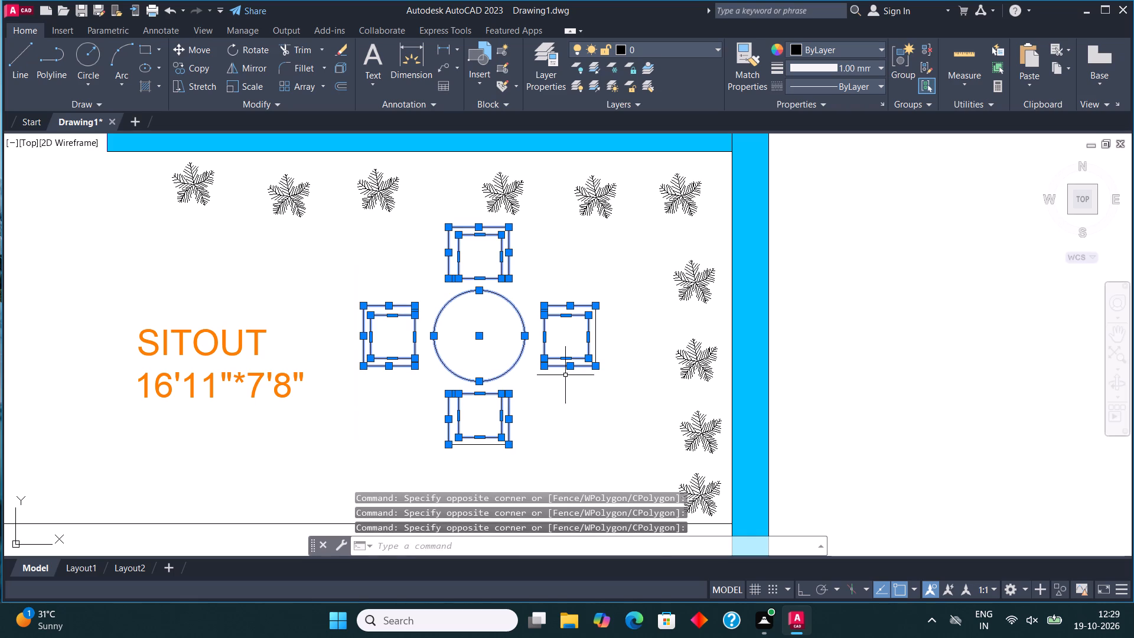
left_click(621, 412)
left_click(500, 285)
left_click_drag(559, 495, 556, 489)
left_click_drag(526, 454, 521, 443)
left_click(364, 320)
left_click(679, 45)
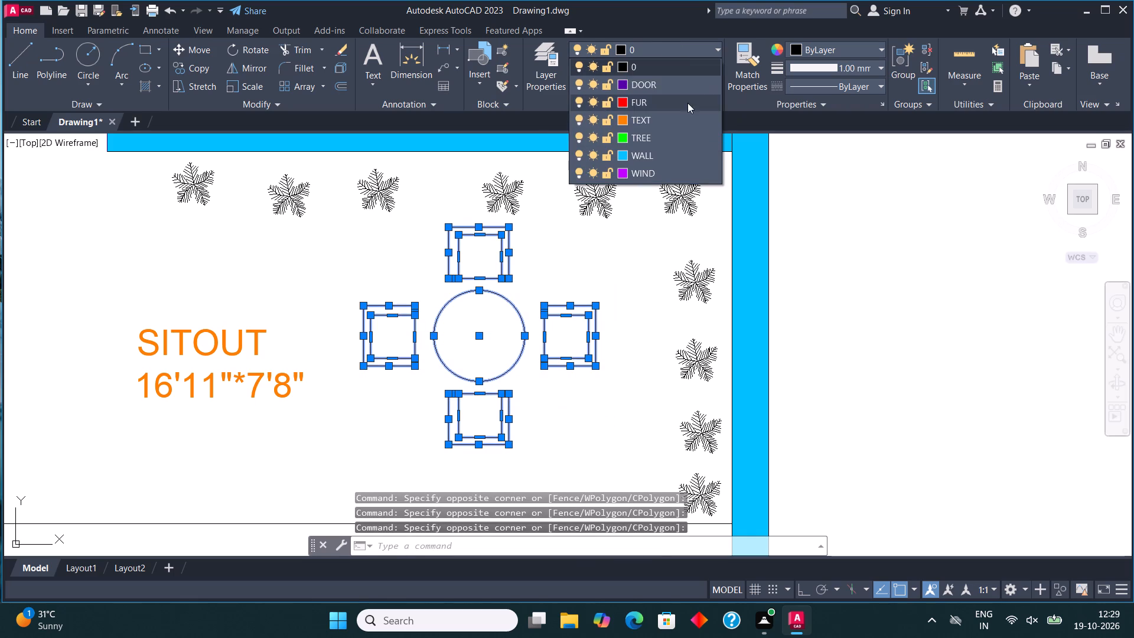
left_click(667, 99)
key("Escape")
Select all plants similar to one in the Sitout and assign them to the TREE layer.
scroll(555, 347, "down", 1)
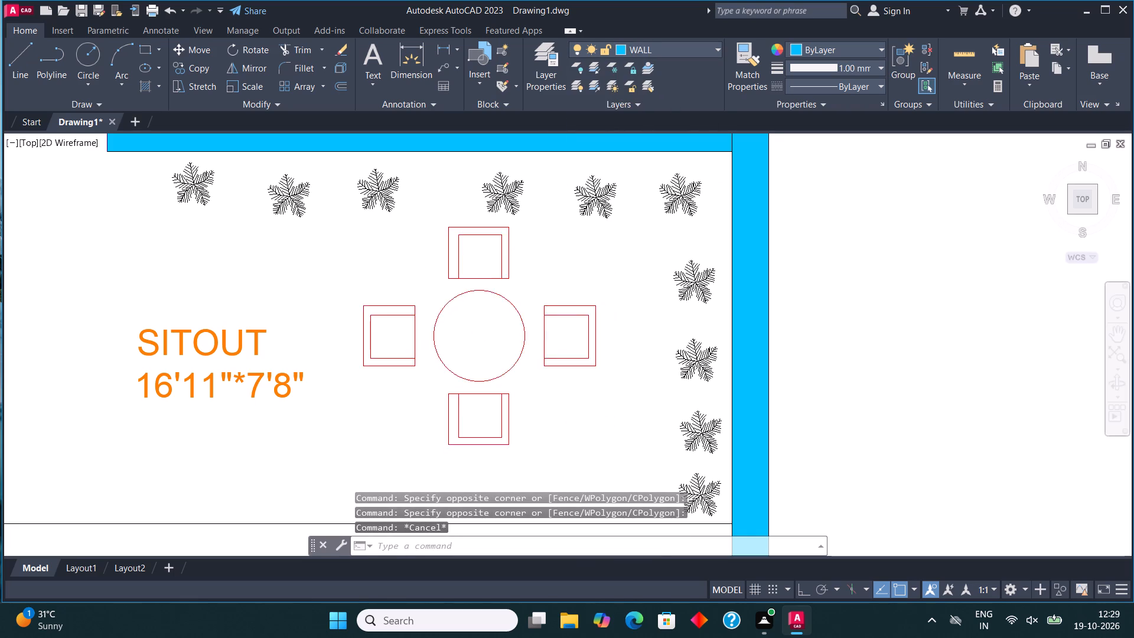
scroll(555, 351, "down", 1)
scroll(578, 294, "up", 2)
left_click(562, 287)
right_click(562, 287)
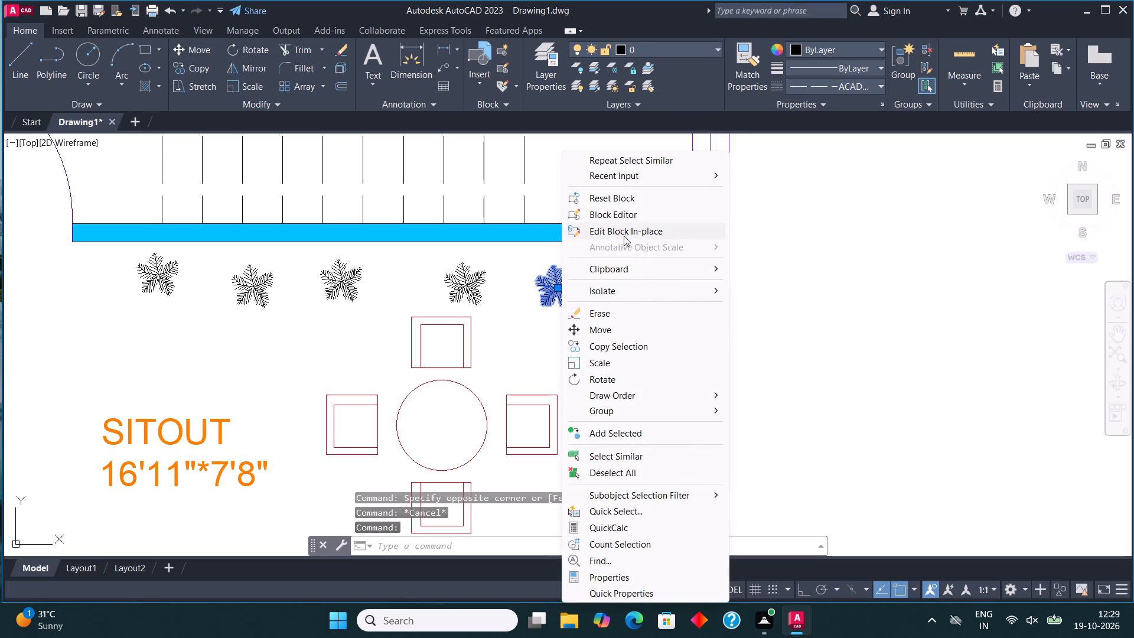
left_click(613, 453)
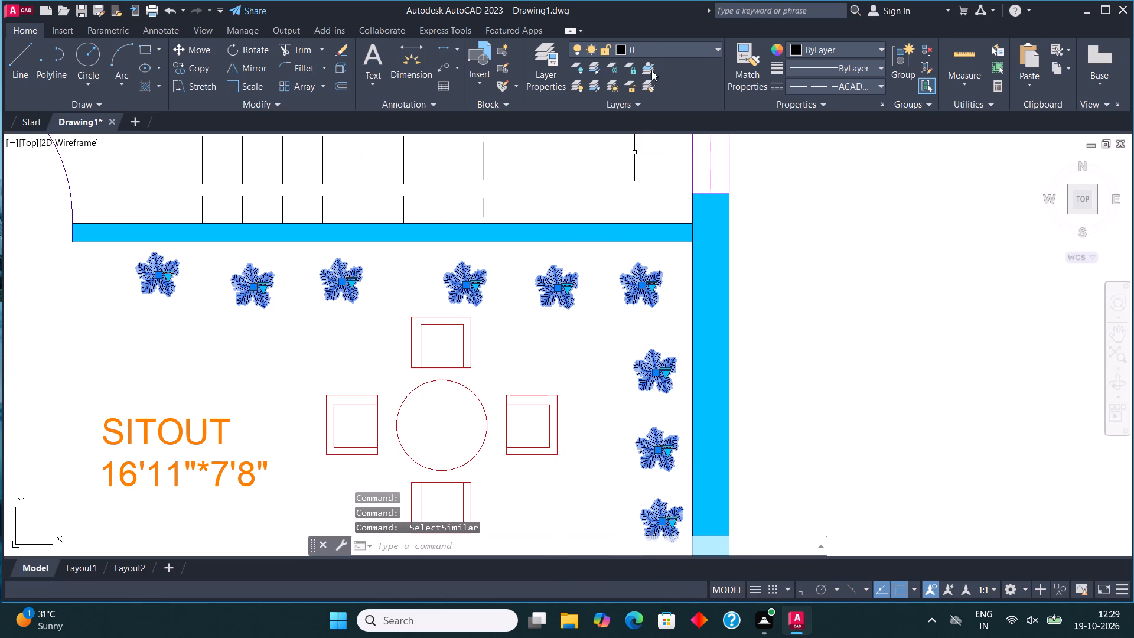
left_click(651, 44)
left_click(648, 136)
key("Escape")
scroll(637, 265, "down", 3)
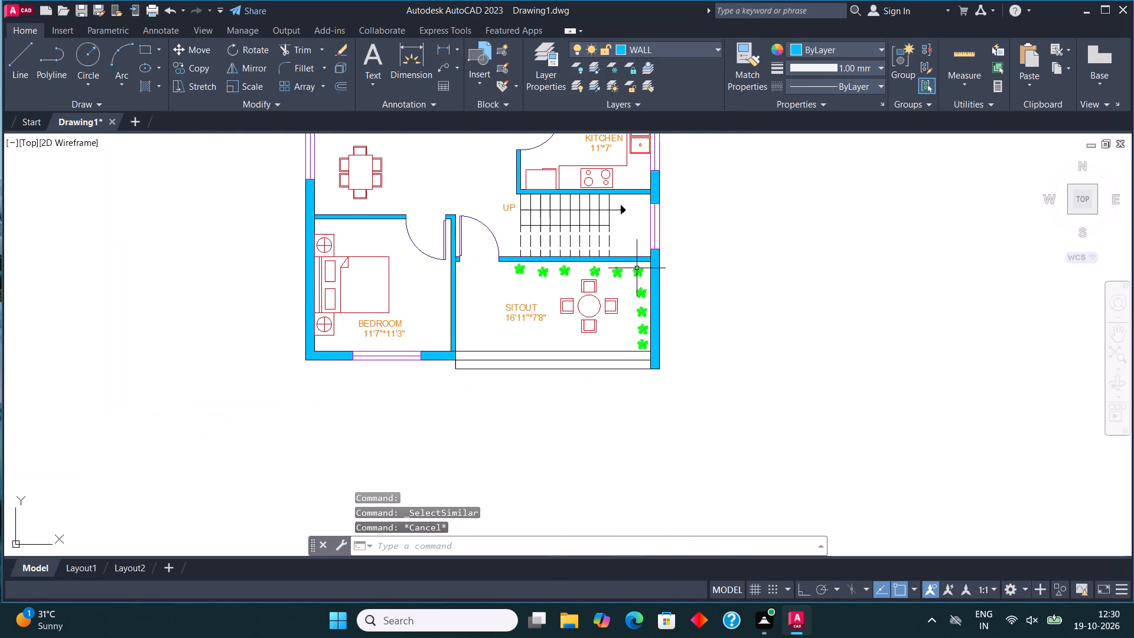
Make TEXT the current layer and add the multiline text GROUND FLOOR PLAN below the floor plan.
middle_click_drag(644, 274, 641, 308)
scroll(503, 393, "up", 2)
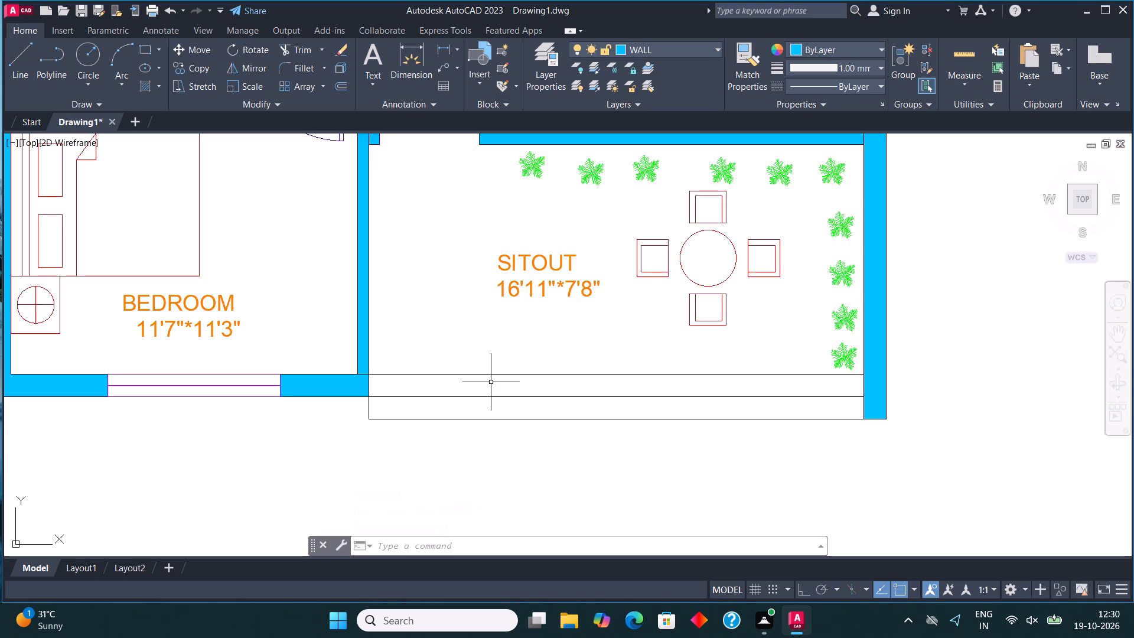
scroll(491, 382, "down", 3)
middle_click_drag(439, 379, 453, 336)
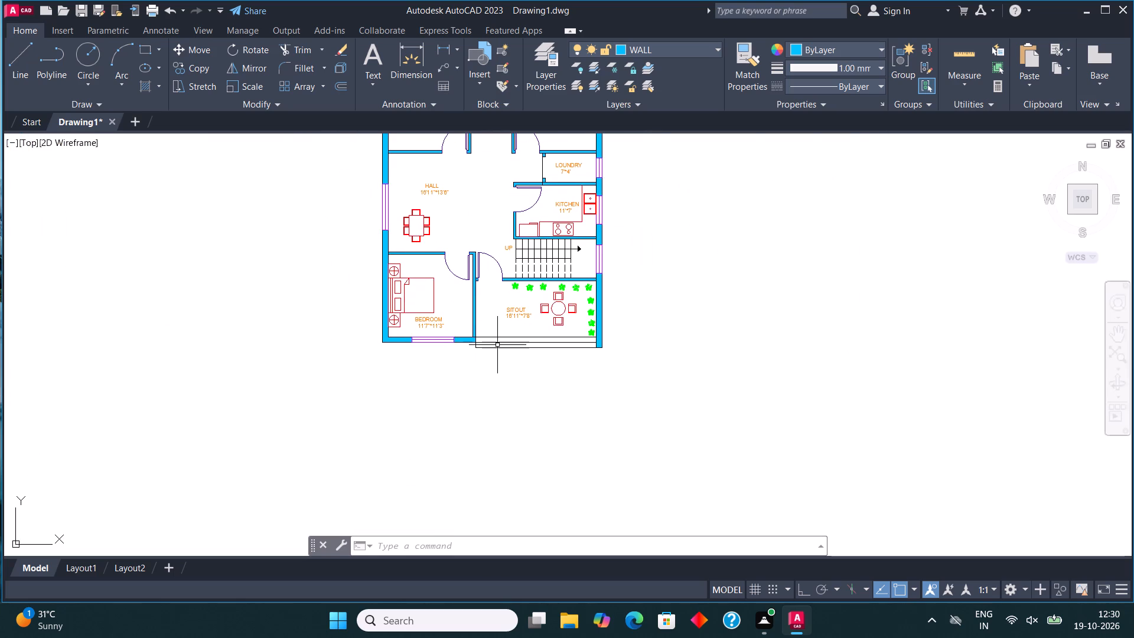
scroll(499, 341, "up", 3)
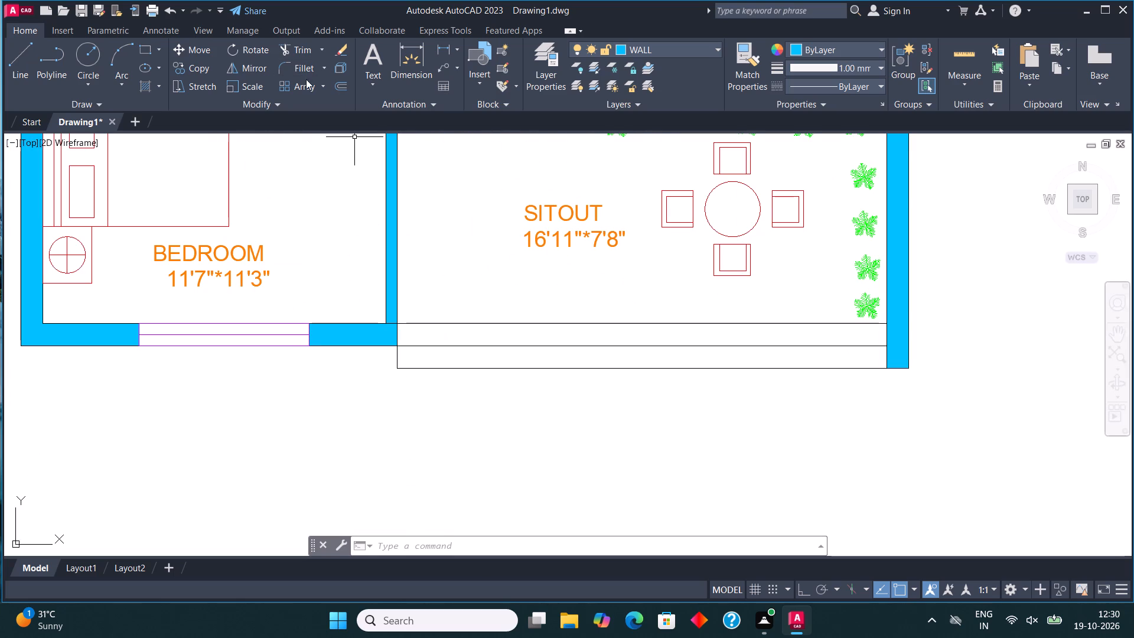
left_click(370, 58)
key("Escape")
left_click(641, 43)
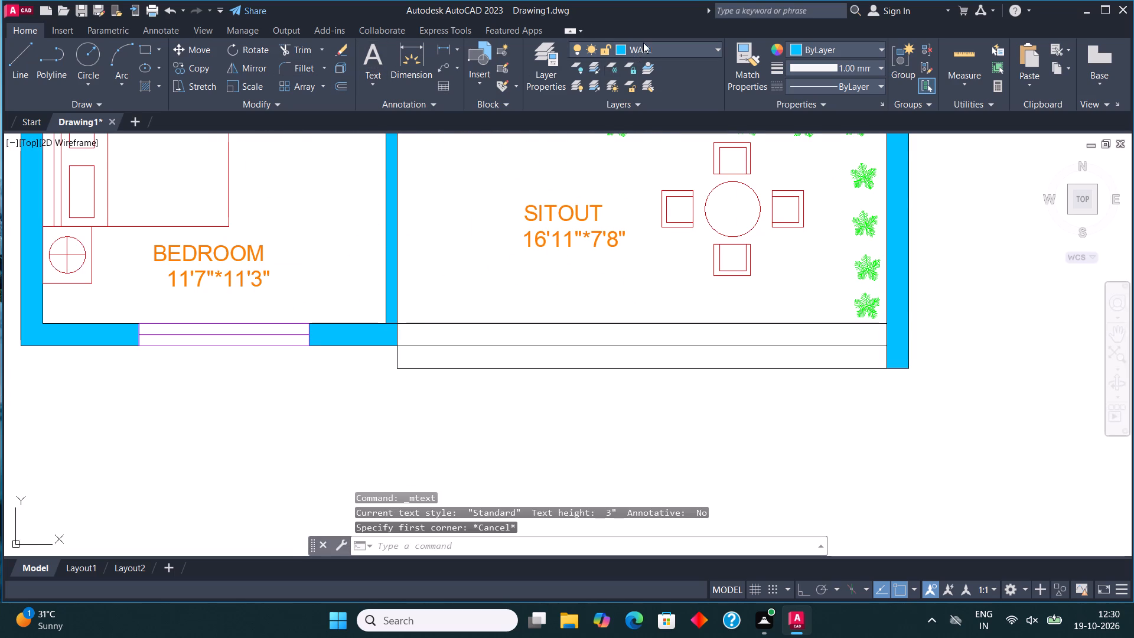
left_click(656, 118)
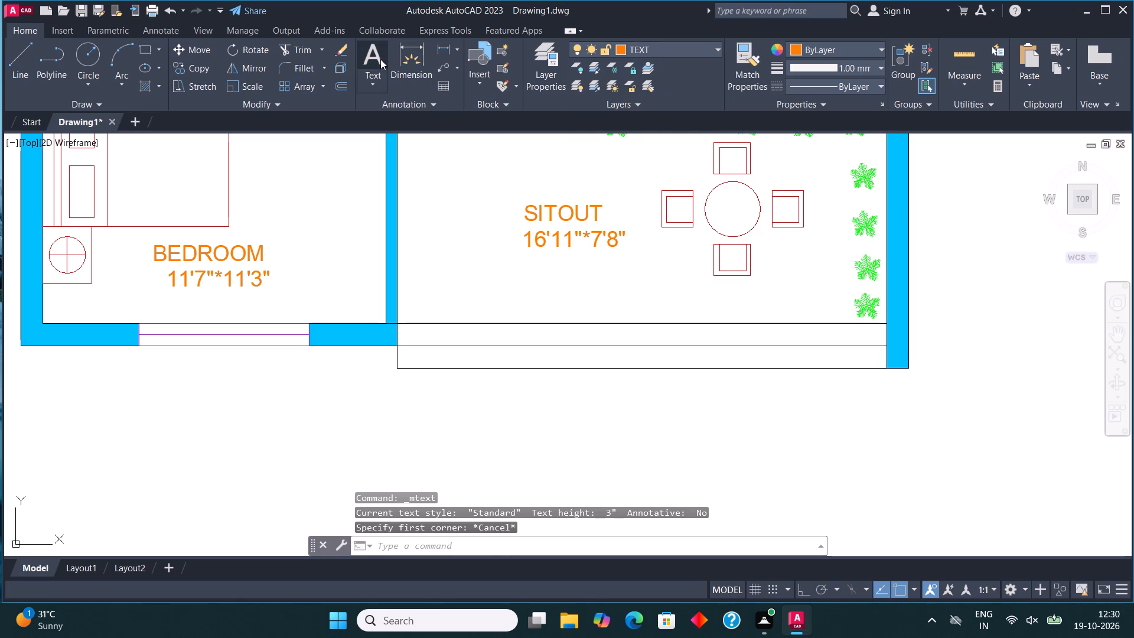
left_click(377, 57)
scroll(512, 299, "down", 2)
scroll(450, 382, "up", 1)
left_click(370, 396)
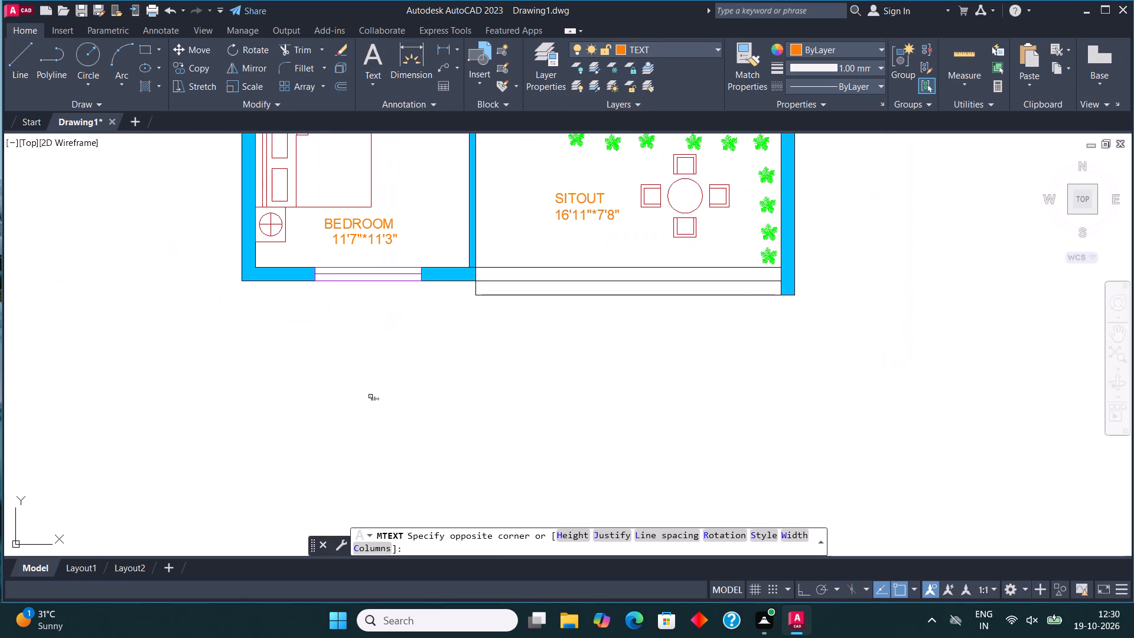
left_click(702, 353)
key("g")
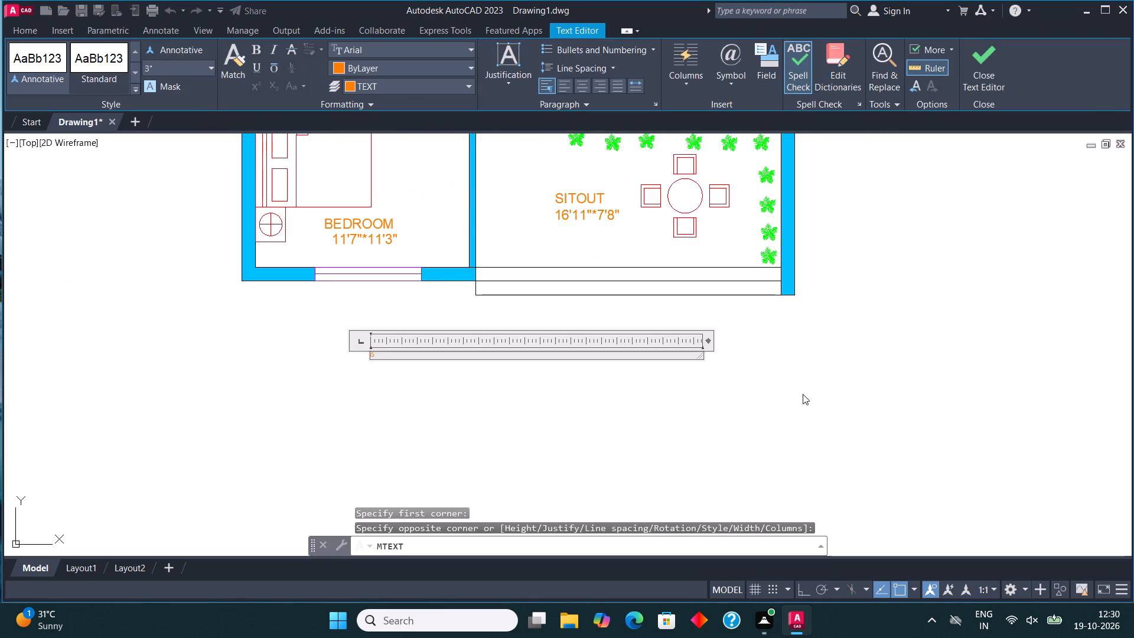
type("RO")
type("UND FLOOR PLAN")
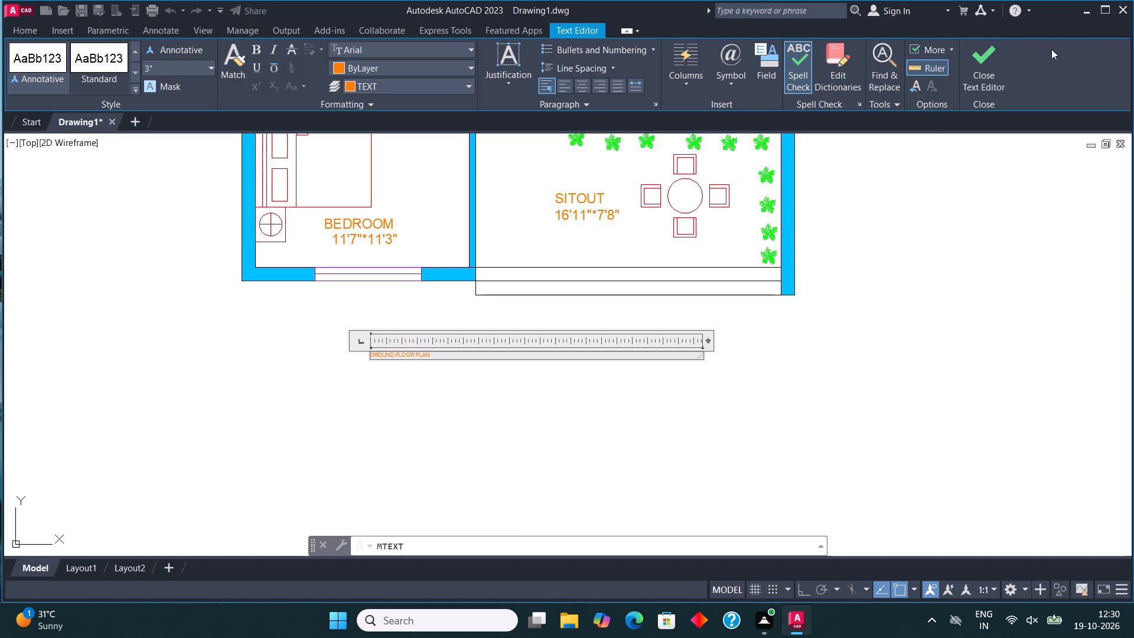
left_click(981, 65)
Scale the GROUND FLOOR PLAN title up to about three times its size, slightly larger than the room labels.
left_click(416, 356)
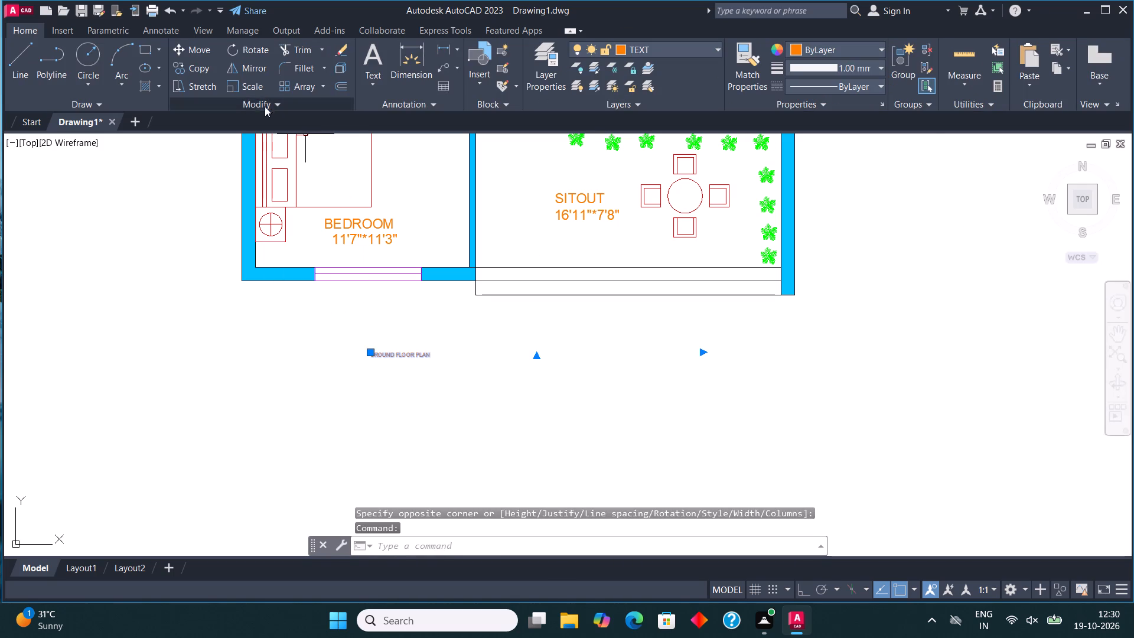
left_click(249, 87)
left_click(383, 352)
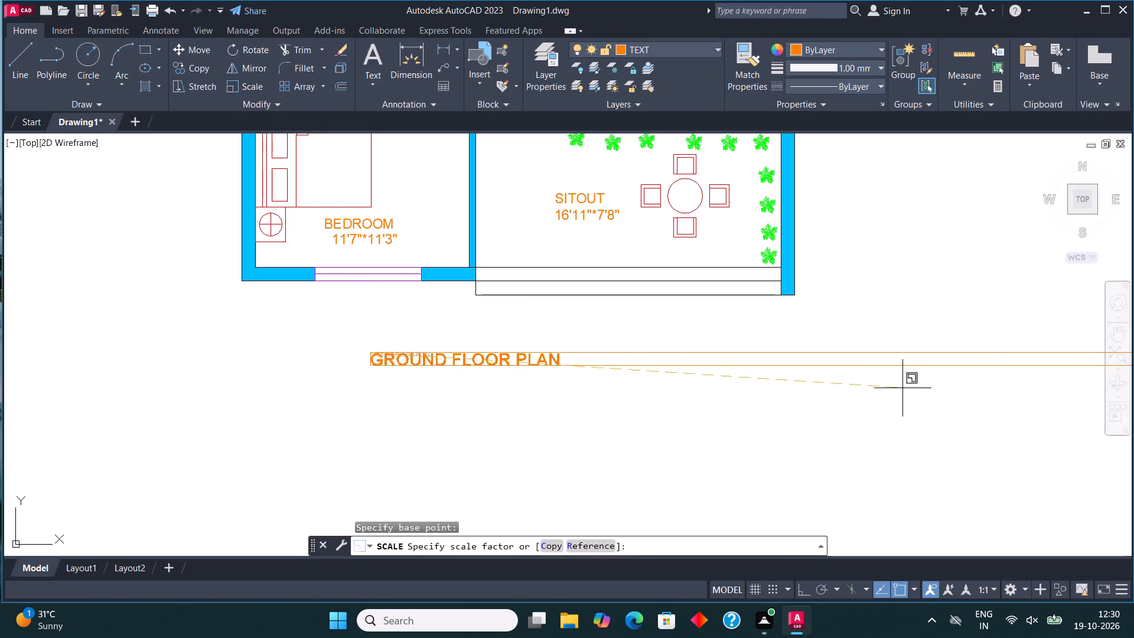
left_click(927, 377)
Move the GROUND FLOOR PLAN title closer to the plan, centred beneath its lower edge.
left_click(469, 398)
left_click(419, 329)
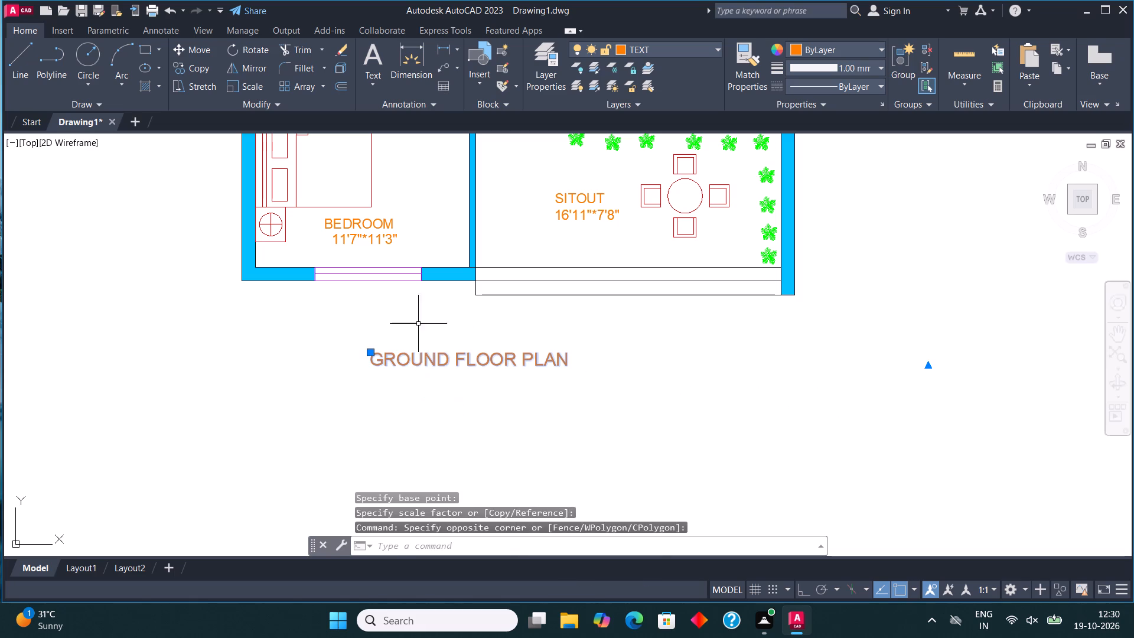
left_click(197, 44)
scroll(611, 402, "up", 1)
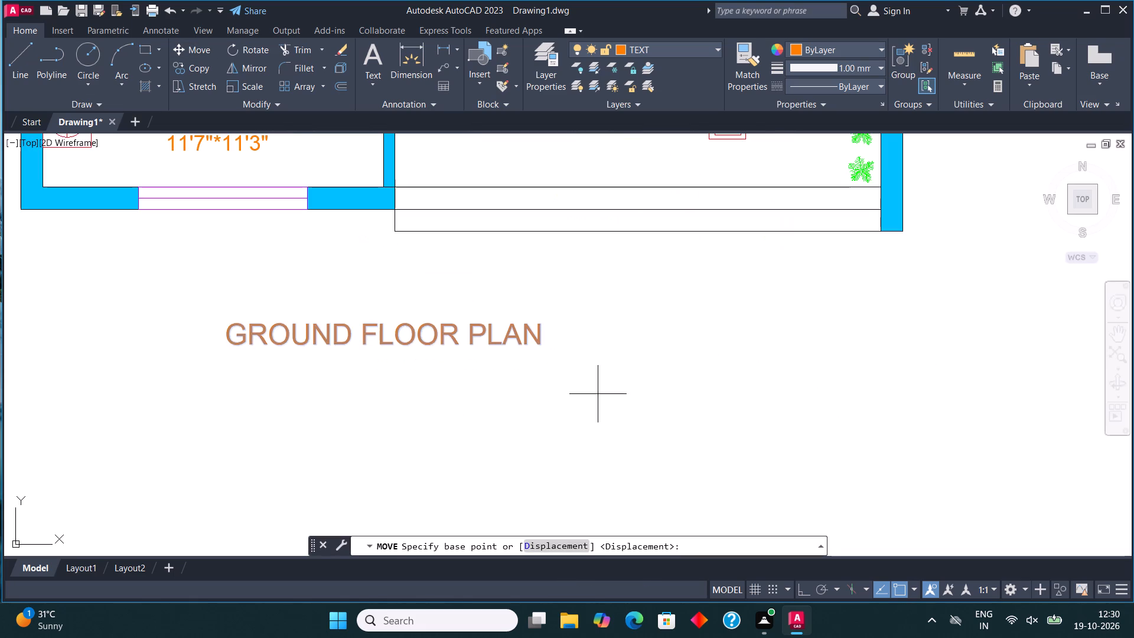
left_click(413, 354)
left_click(289, 305)
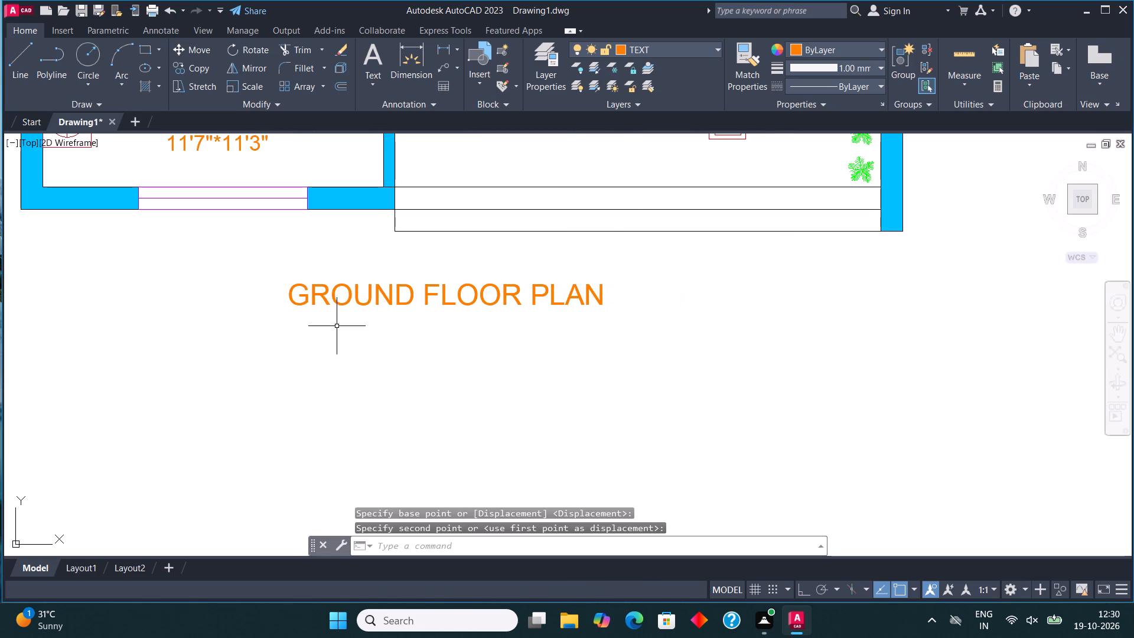
Change the DOOR layer's colour to index colour 133.
scroll(738, 201, "down", 3)
middle_click_drag(722, 222, 653, 389)
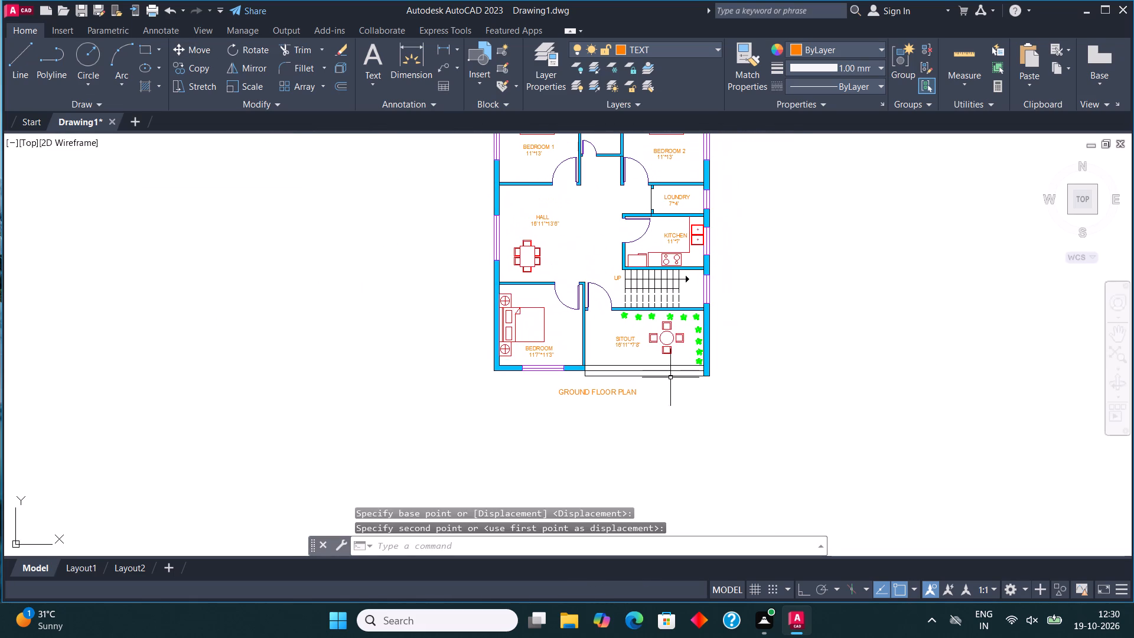
scroll(651, 298, "up", 4)
scroll(651, 297, "down", 3)
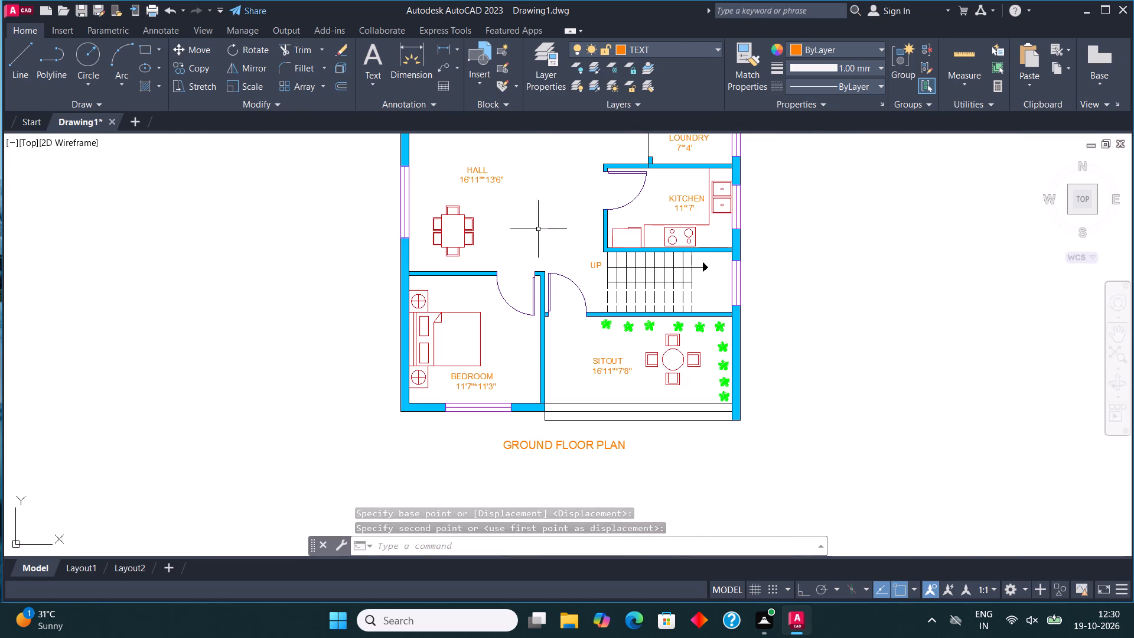
left_click(668, 50)
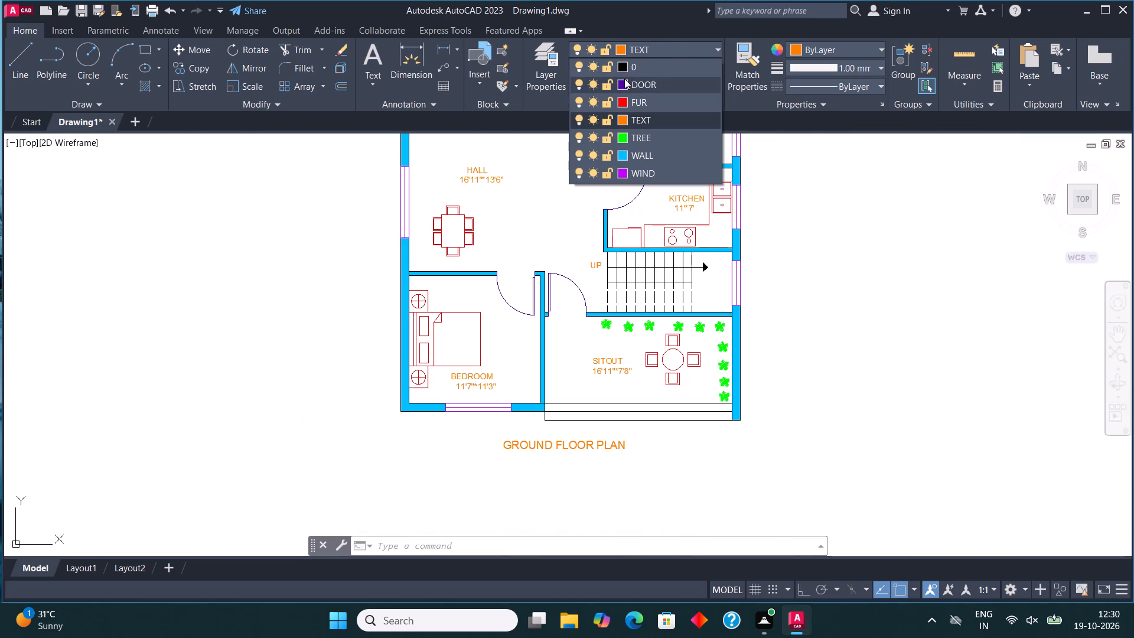
left_click(623, 82)
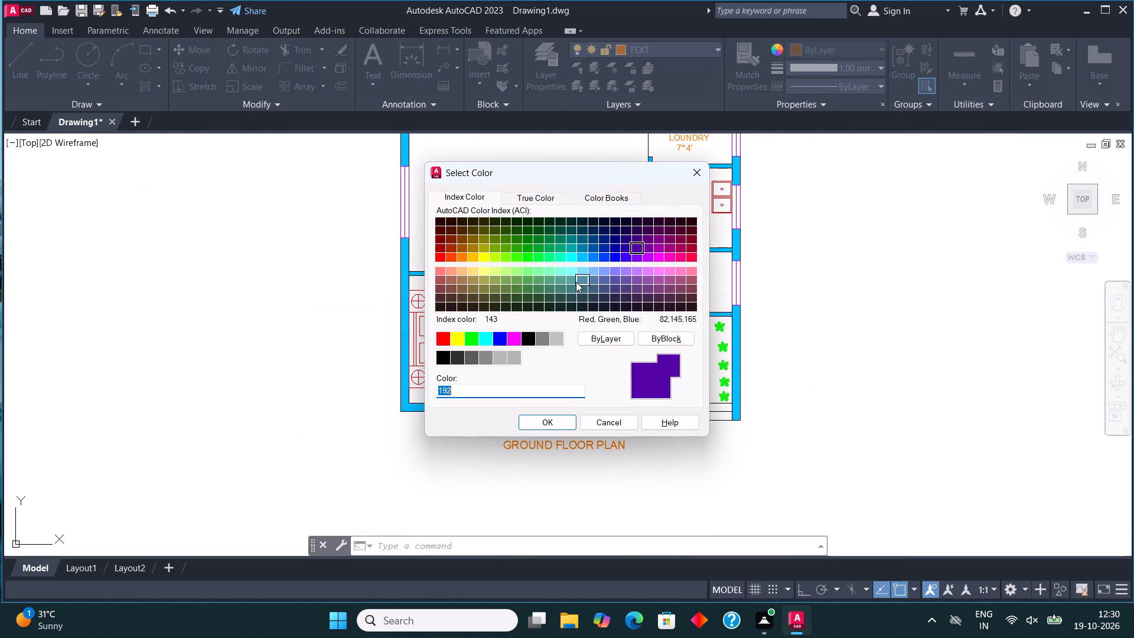
left_click(568, 284)
left_click(566, 421)
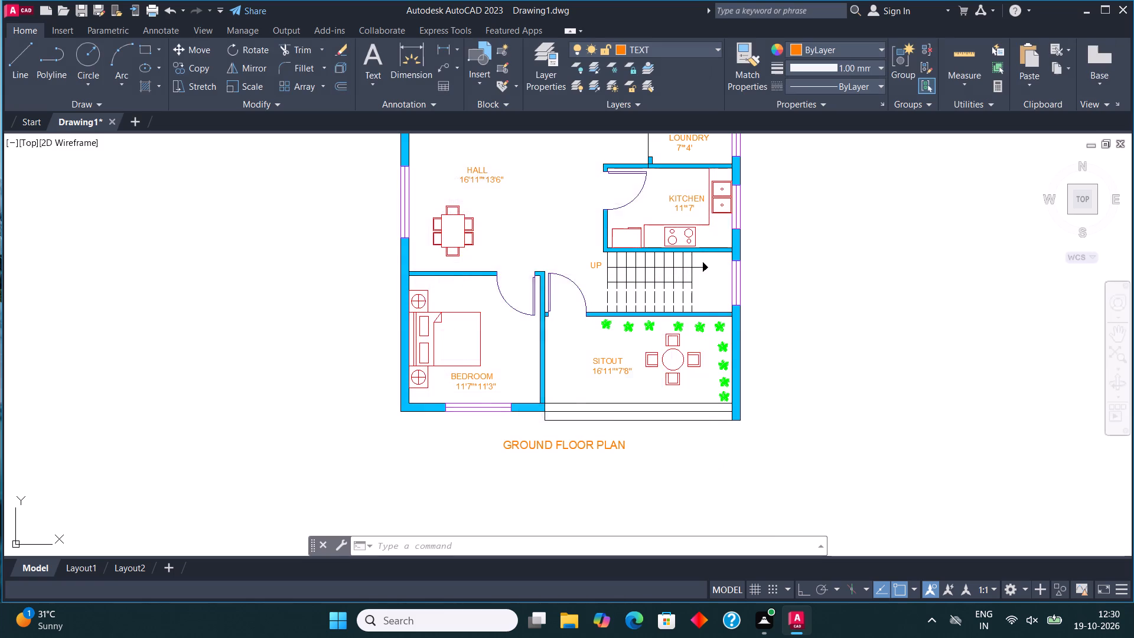
scroll(590, 418, "down", 2)
scroll(634, 351, "up", 1)
key("Escape")
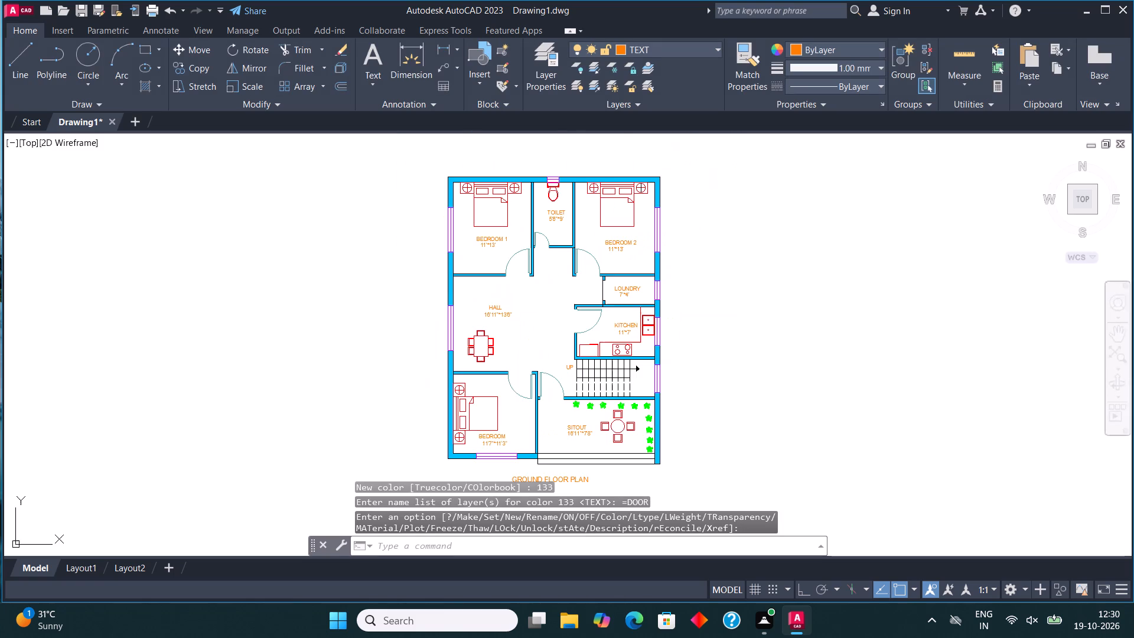
Assign the three horizontal step lines along the Sitout's front edge to the WALL layer.
middle_click_drag(619, 334, 604, 318)
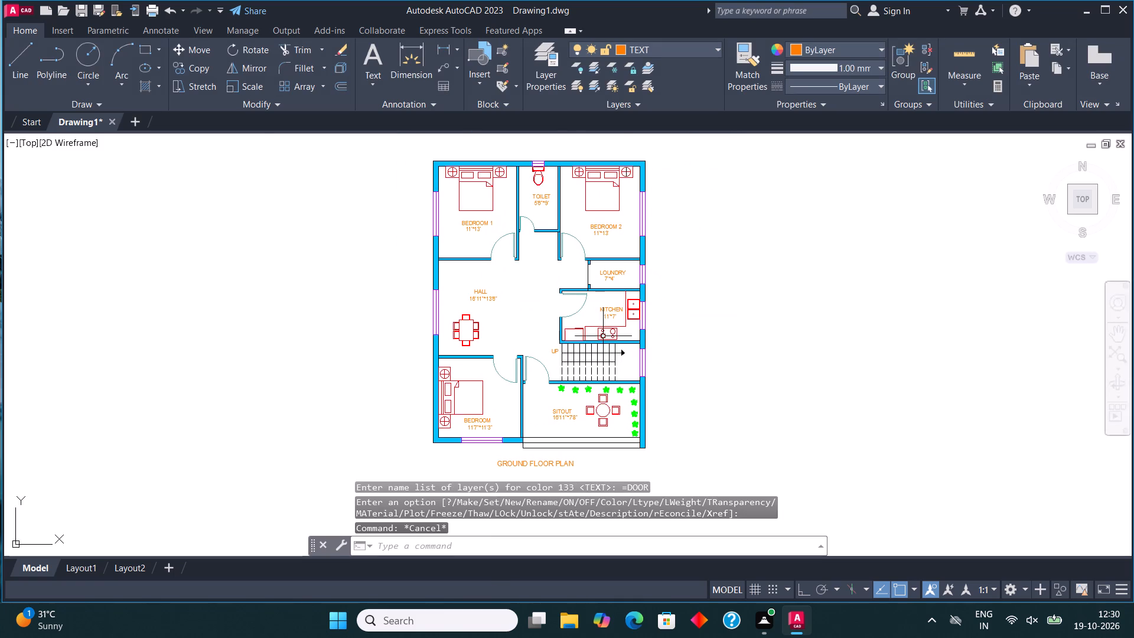
scroll(615, 455, "up", 3)
left_click_drag(616, 455, 614, 442)
left_click(581, 357)
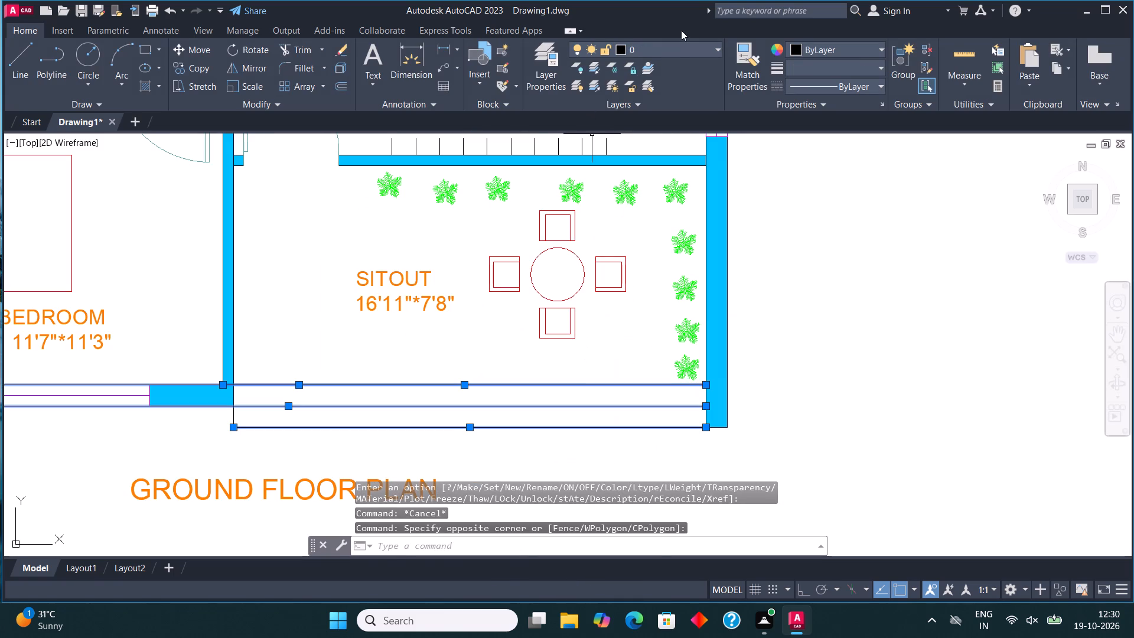
left_click(673, 50)
left_click(667, 153)
key("Escape")
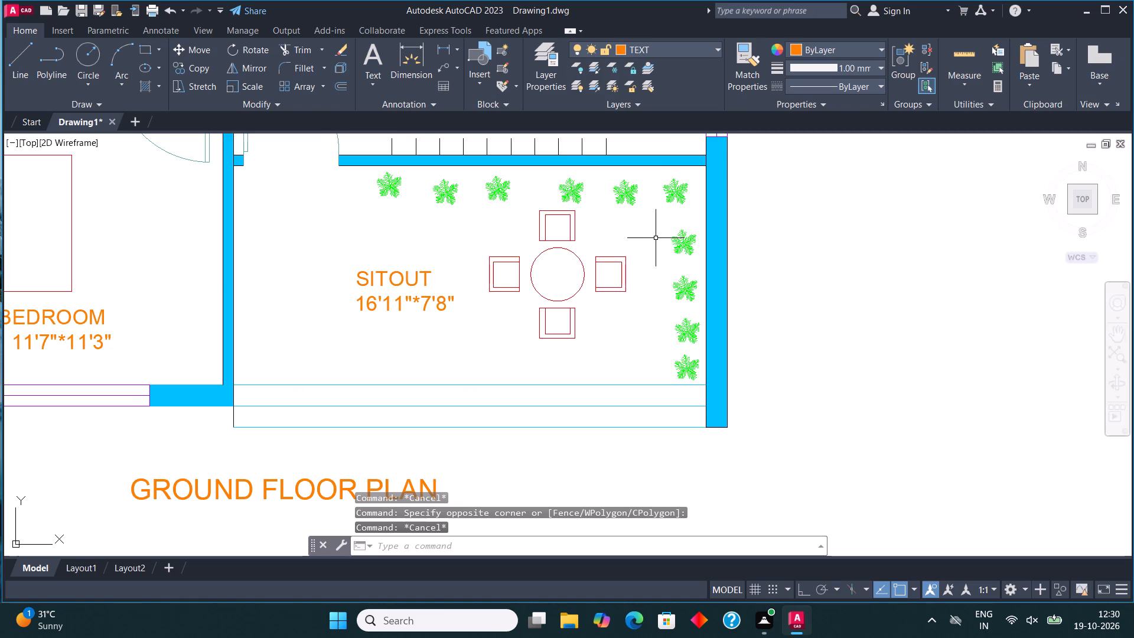
Assign all the staircase lines and the solid direction arrowhead to the FUR layer.
scroll(663, 267, "down", 3)
middle_click_drag(667, 224, 672, 269)
scroll(641, 262, "up", 3)
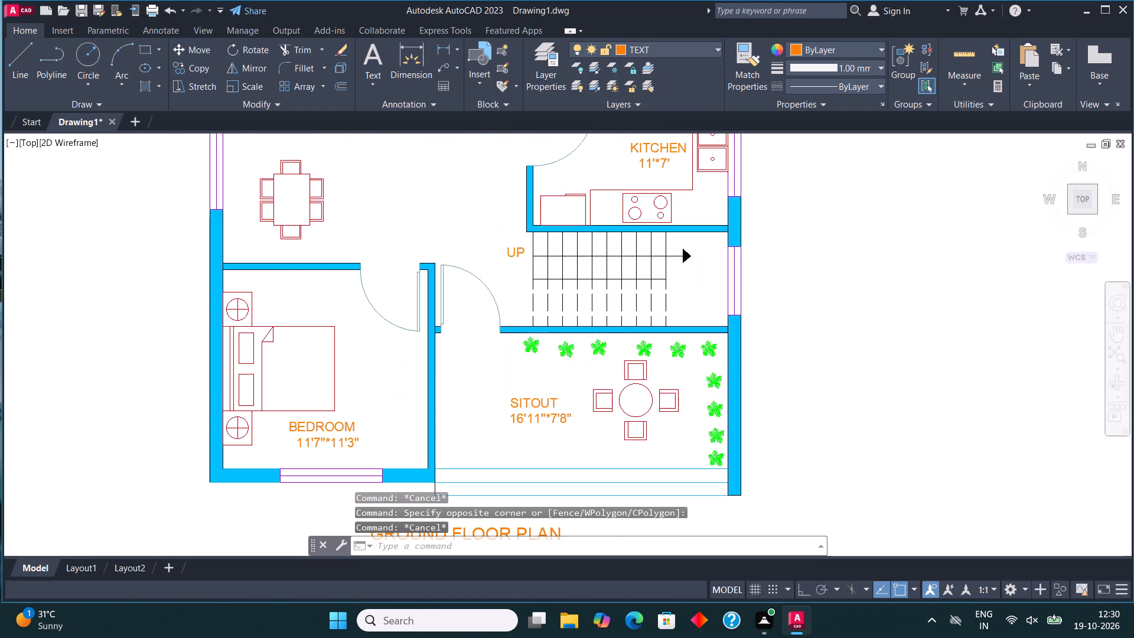
left_click_drag(699, 328, 694, 313)
left_click(456, 237)
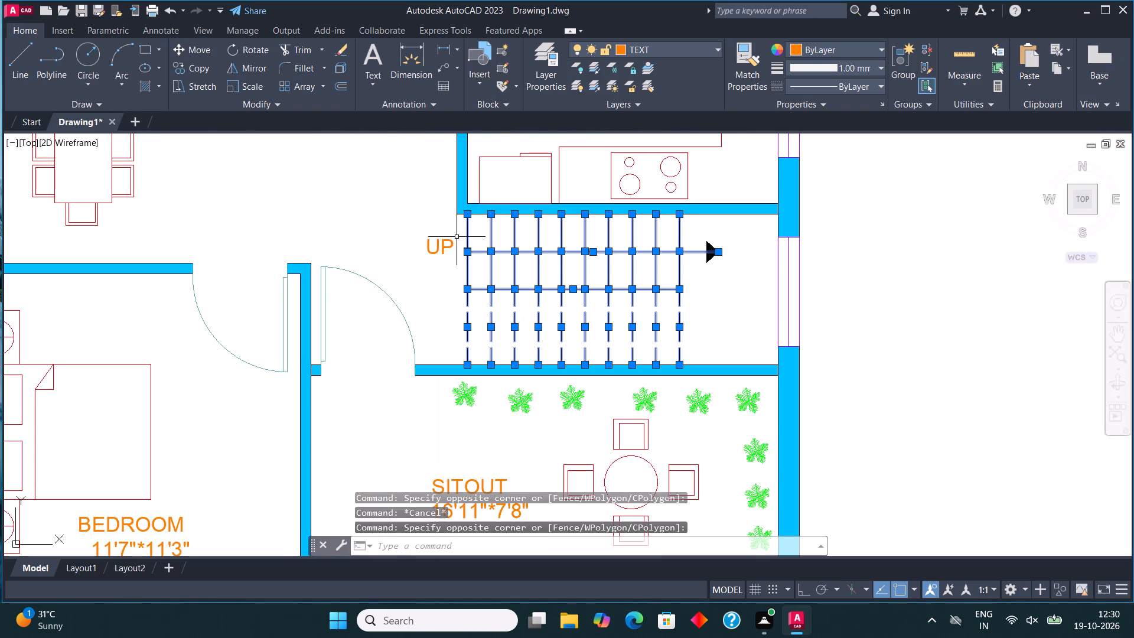
left_click_drag(721, 276, 718, 271)
left_click(693, 238)
left_click(681, 45)
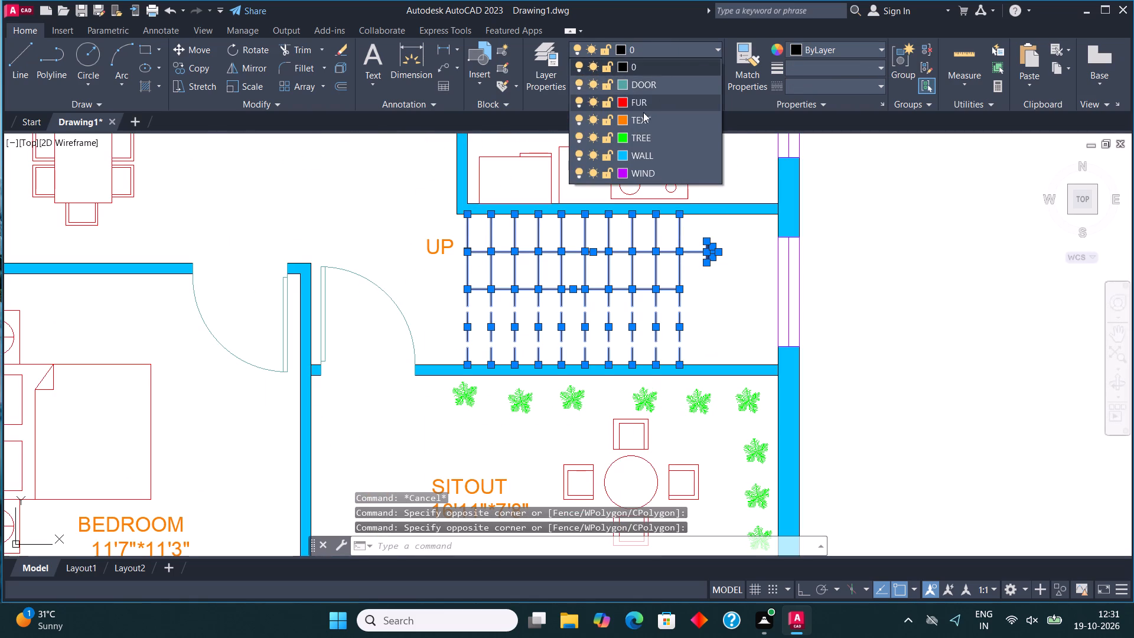
left_click(651, 100)
scroll(700, 220, "down", 1)
key("Escape")
In Layout1, zoom the viewport to a window around the whole plan and its title, and return to paper space.
scroll(705, 257, "down", 2)
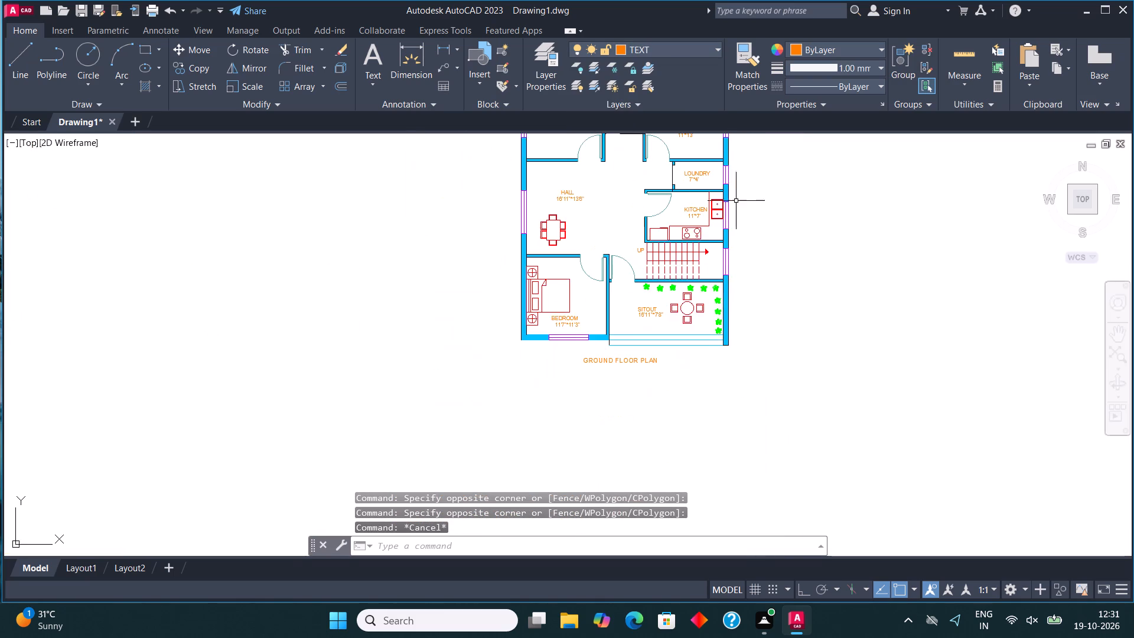
scroll(729, 195, "down", 1)
middle_click_drag(713, 191, 617, 300)
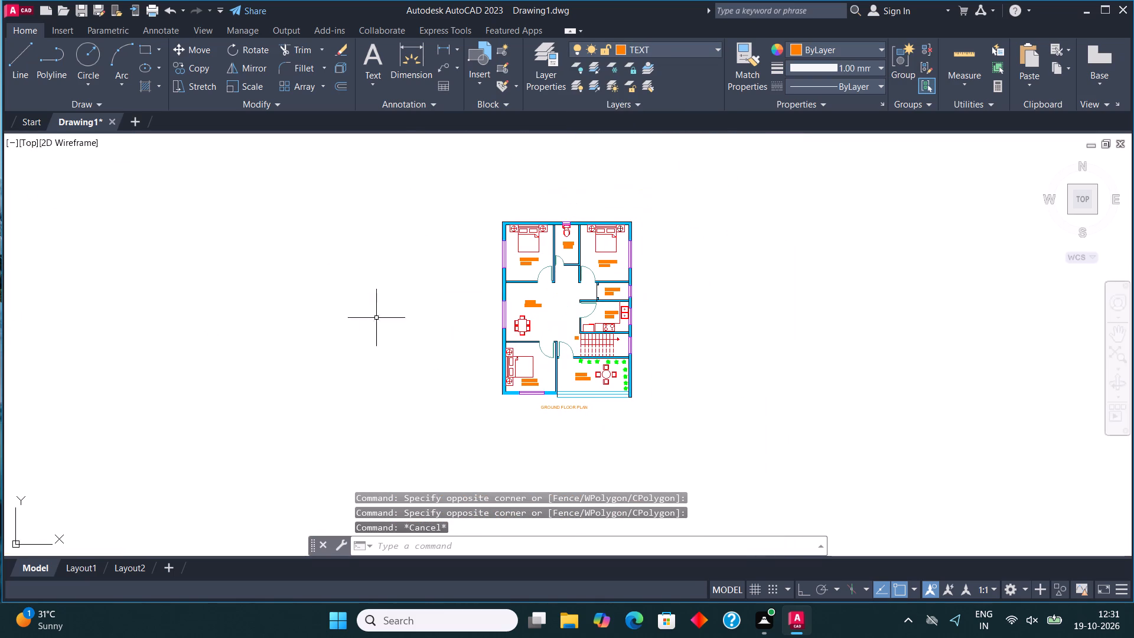
left_click(89, 562)
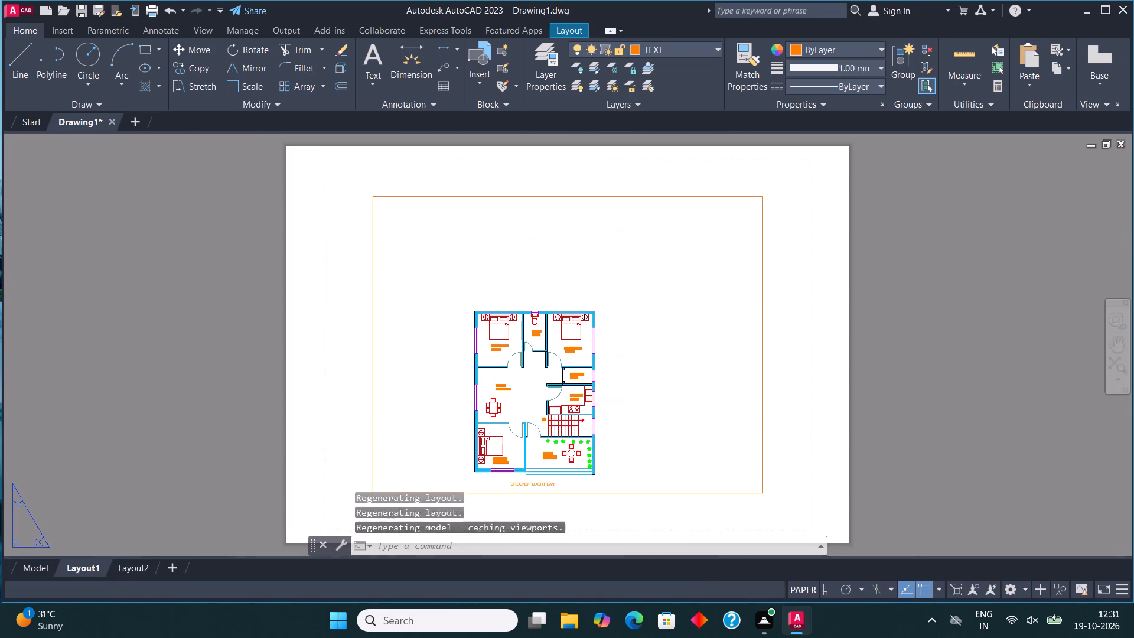
double_click(418, 262)
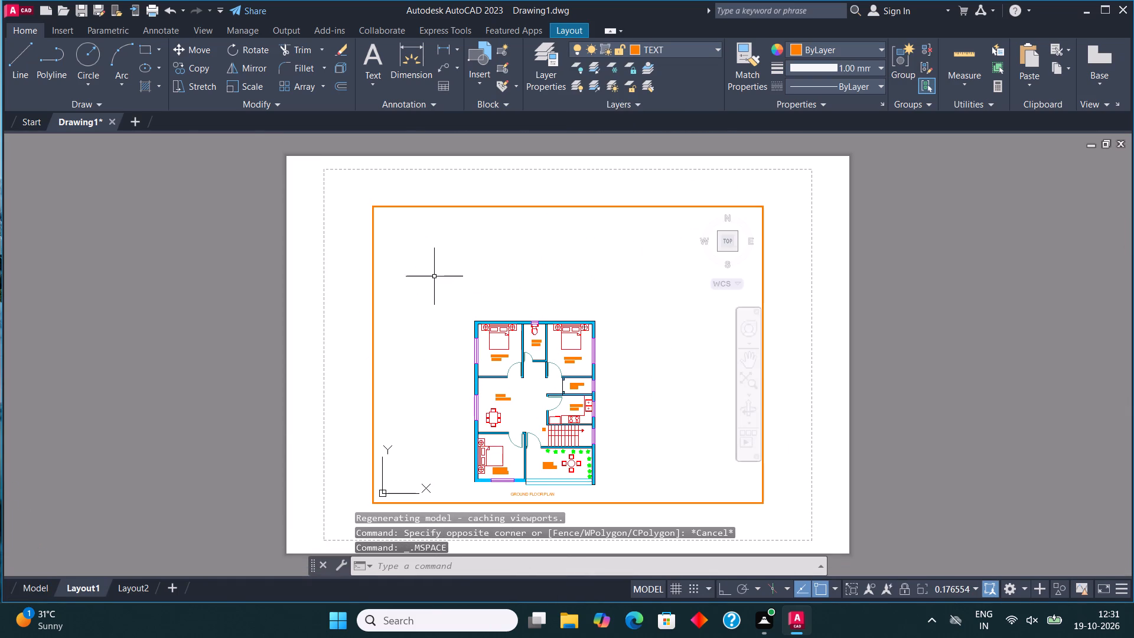
scroll(438, 278, "down", 2)
scroll(442, 318, "up", 2)
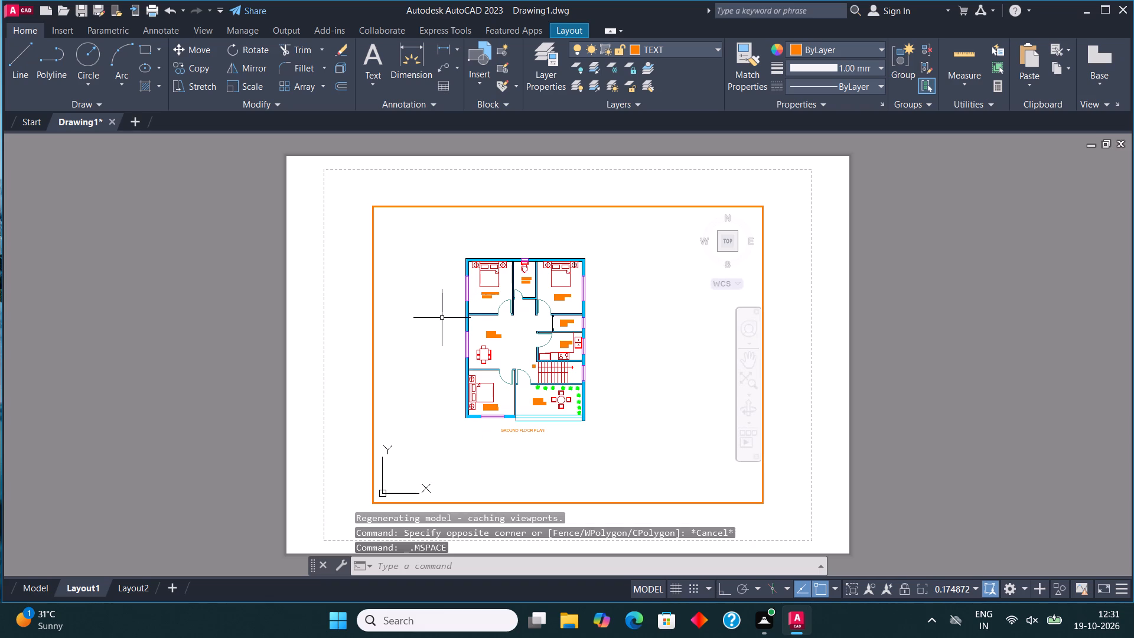
key("z")
key("Return")
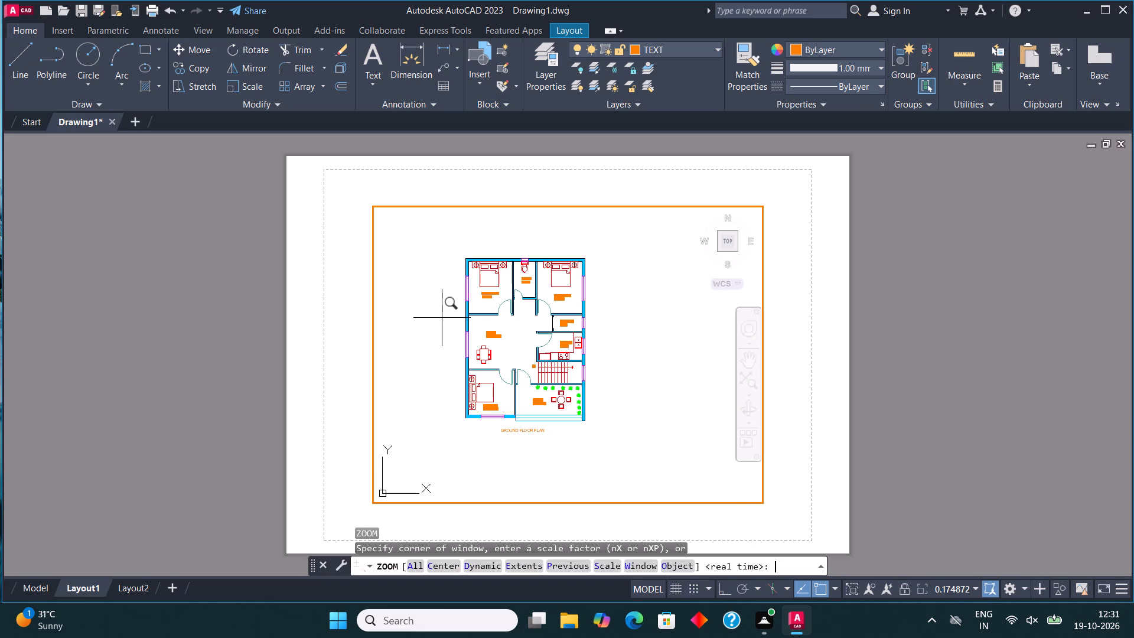
left_click(450, 249)
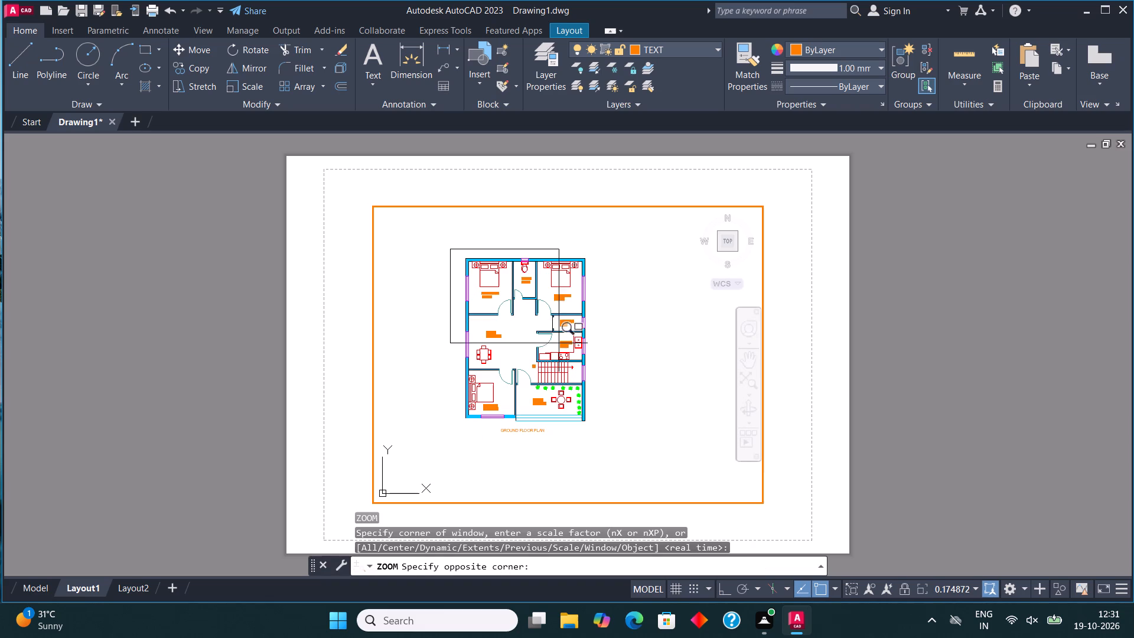
left_click(591, 438)
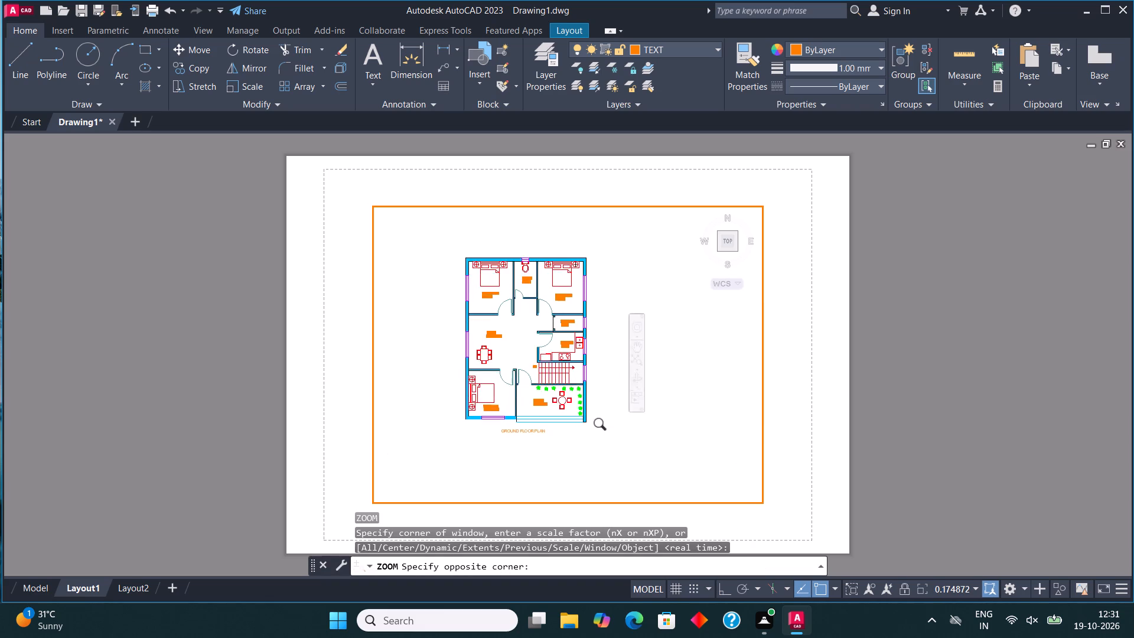
double_click(333, 270)
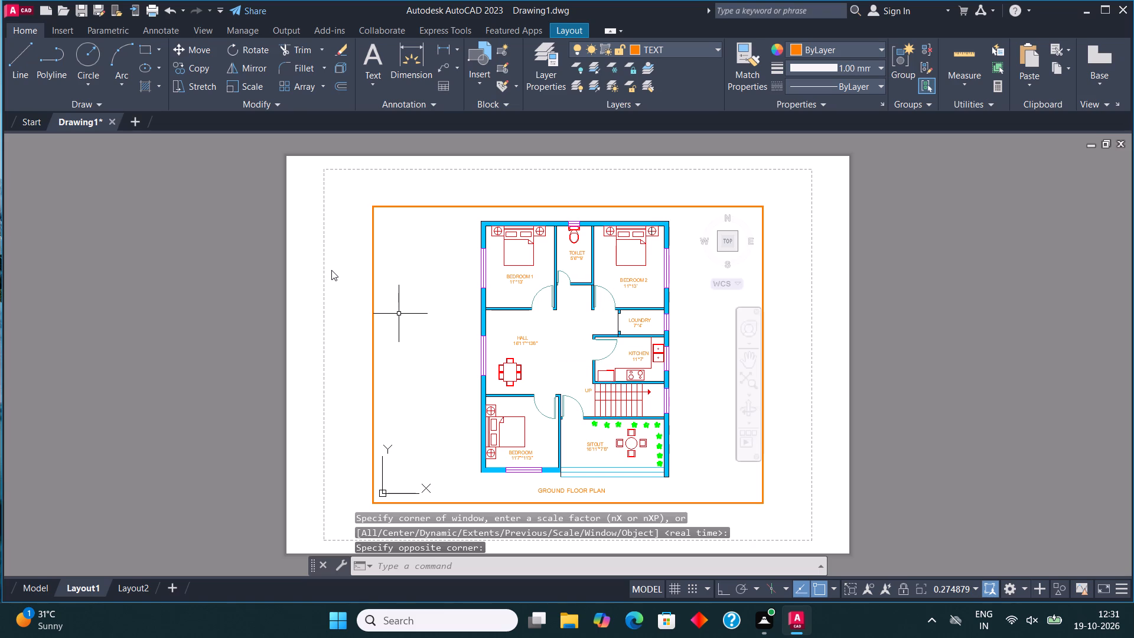
key("Escape")
double_click(334, 263)
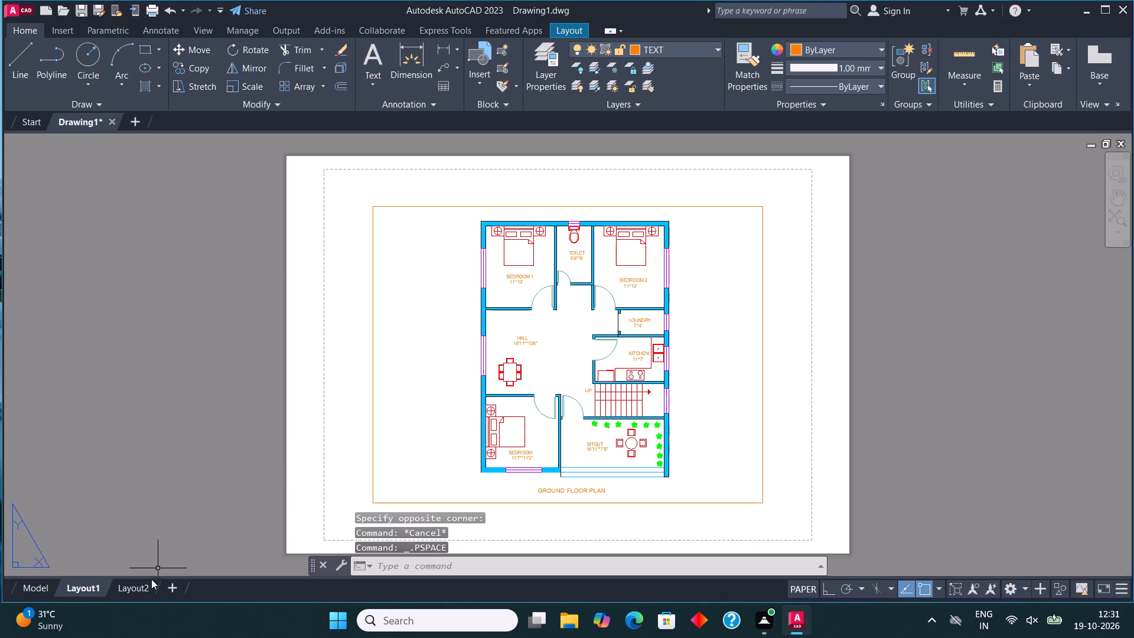
Save the drawing in the Downloads folder under the file name 3BHK PLAN 19.
left_click(9, 11)
left_click(72, 167)
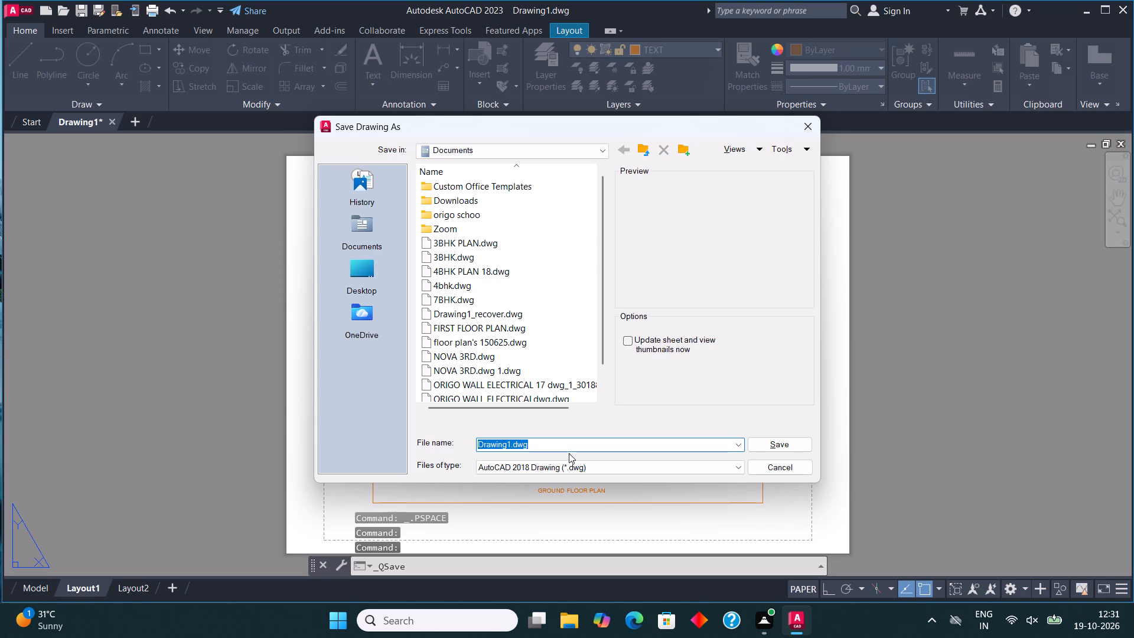
type("3BHK PLAN")
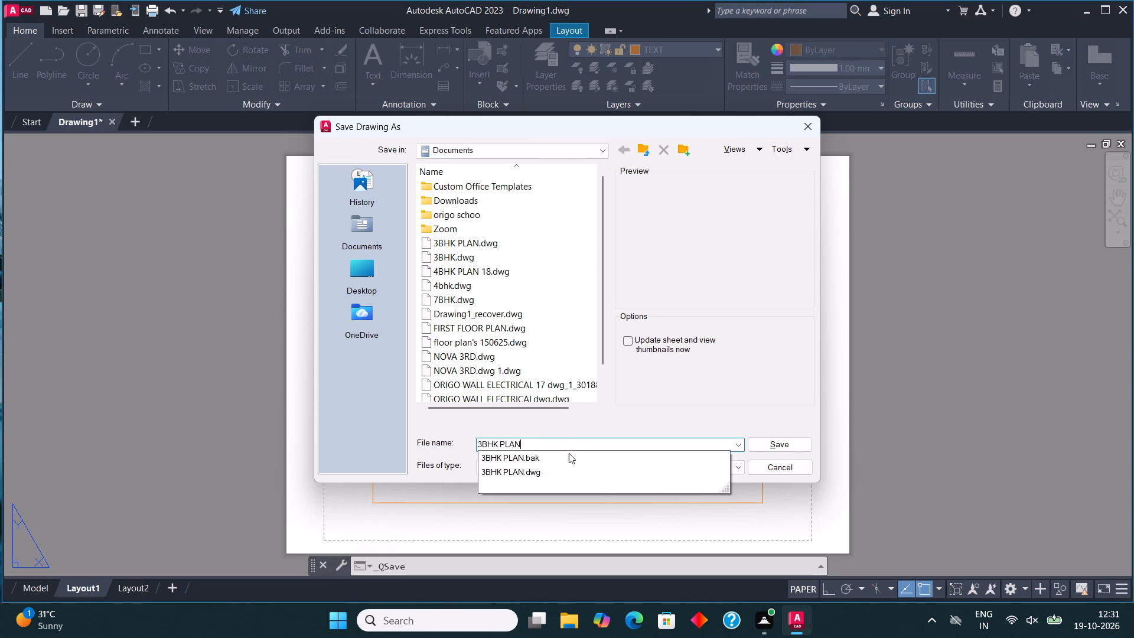
key("space")
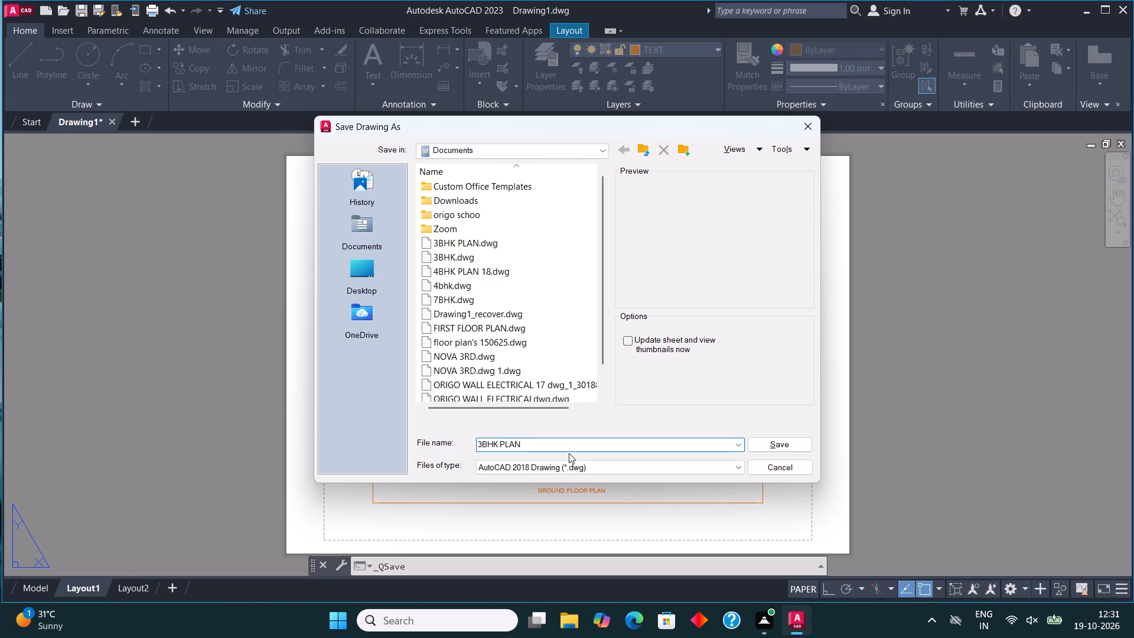
type("19")
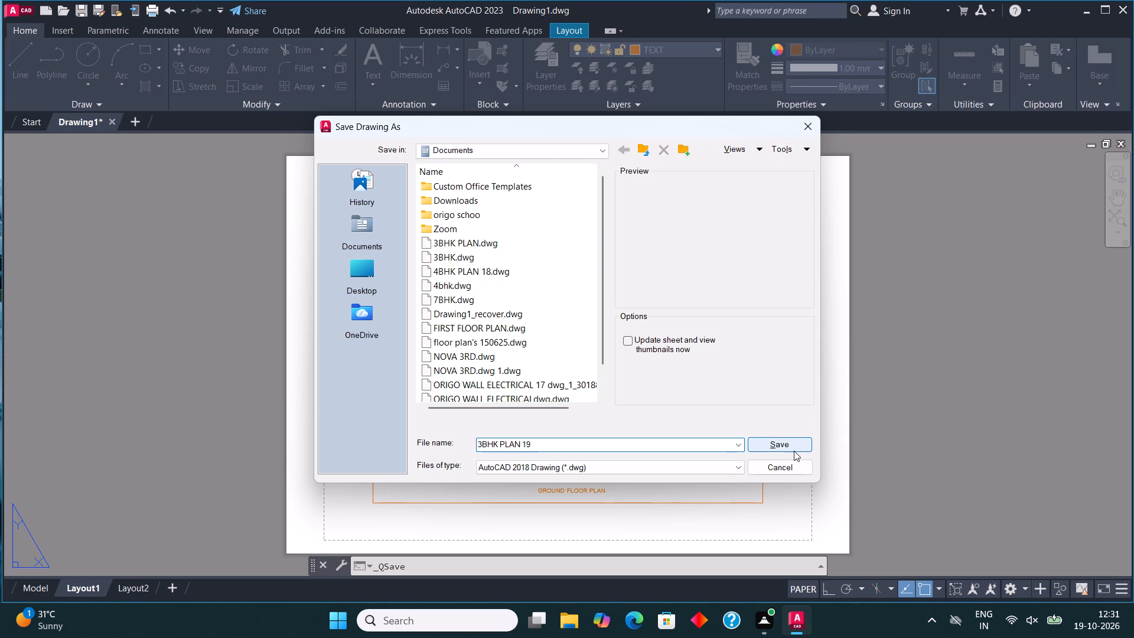
left_click(544, 154)
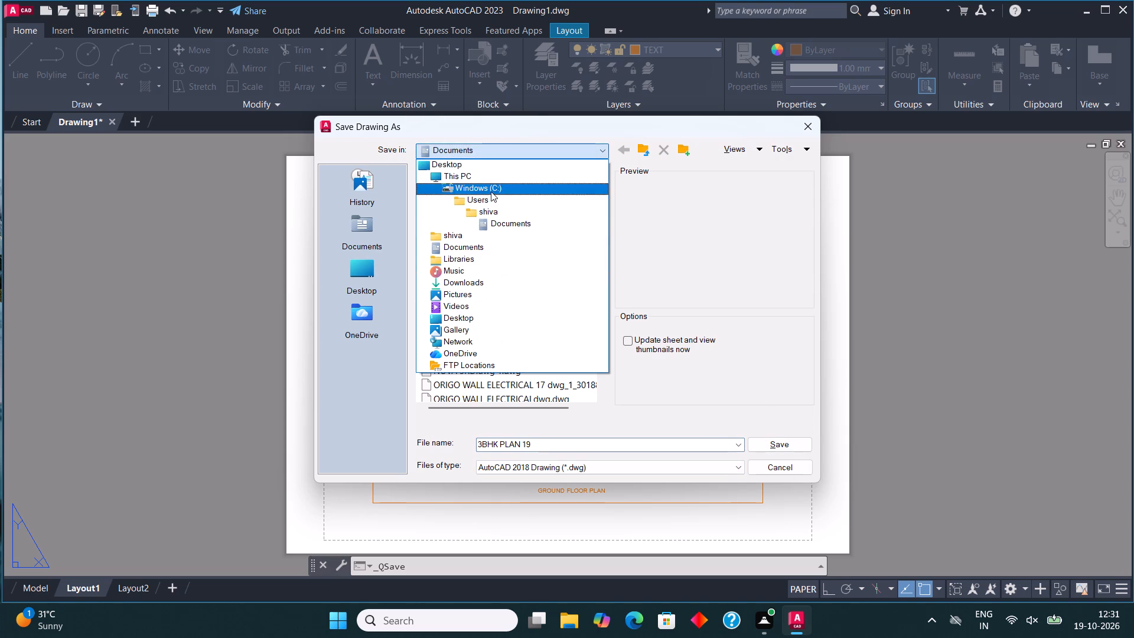
left_click(467, 282)
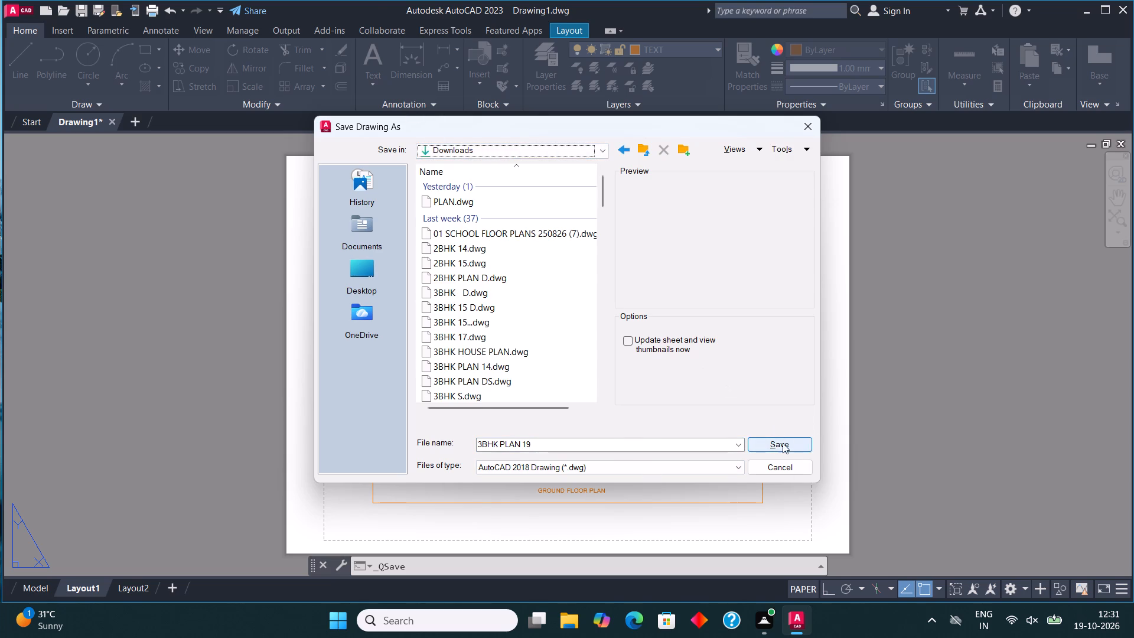
left_click(778, 447)
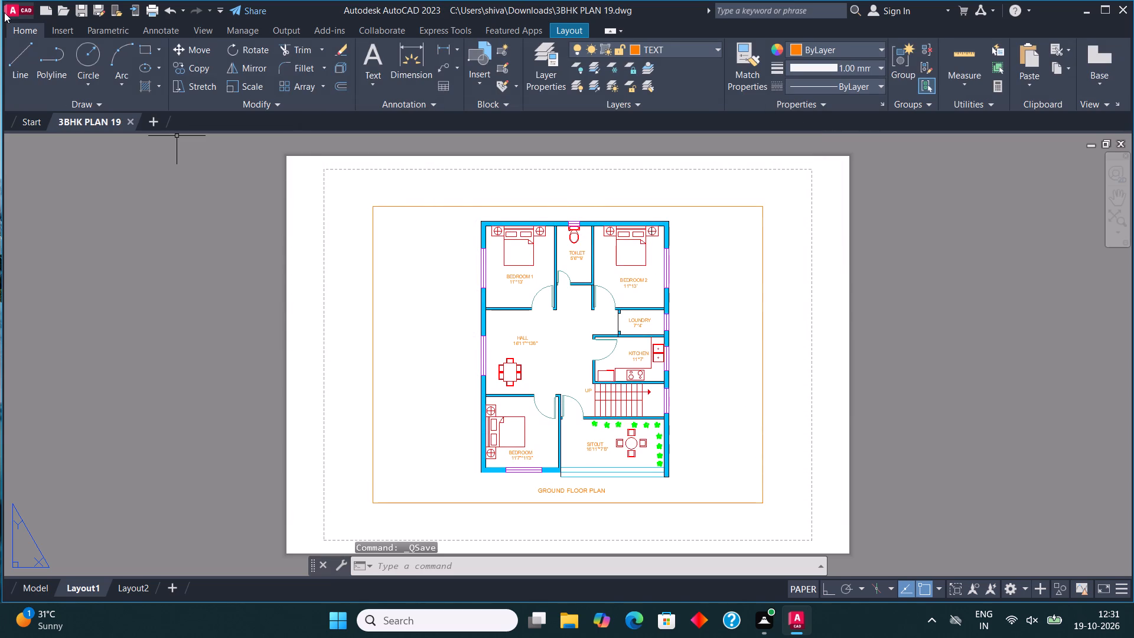
Set Layout1 to plot with AutoCAD PDF (High Quality Print), windowed on the orange viewport frame, centred and fitted to paper, and apply it to the layout.
left_click(6, 9)
left_click(66, 331)
left_click(451, 202)
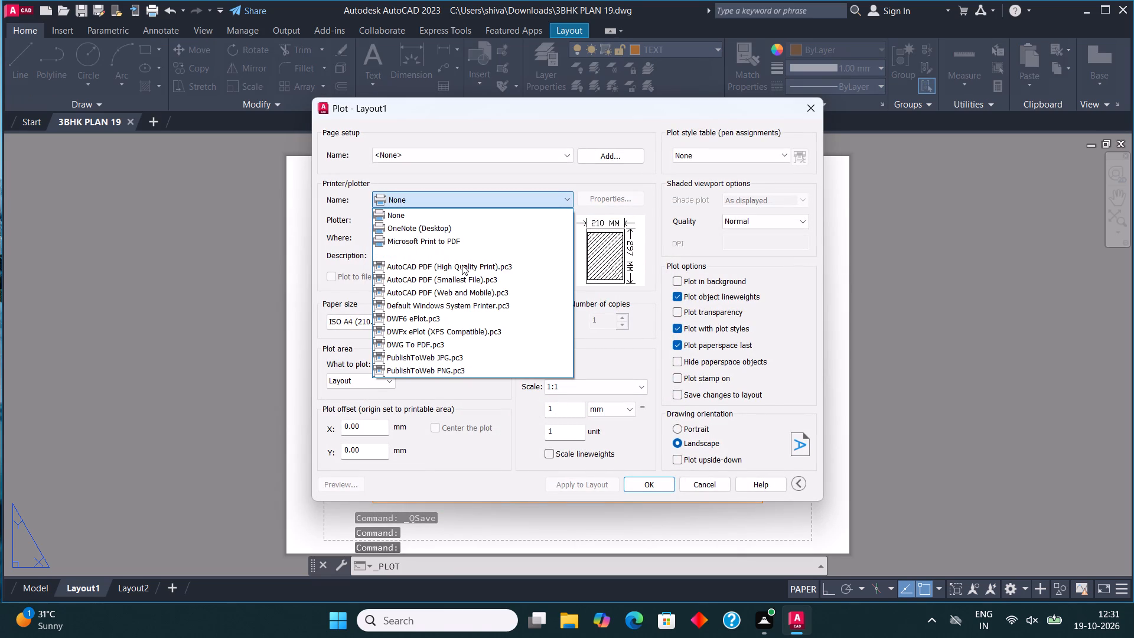
left_click(462, 265)
left_click(373, 384)
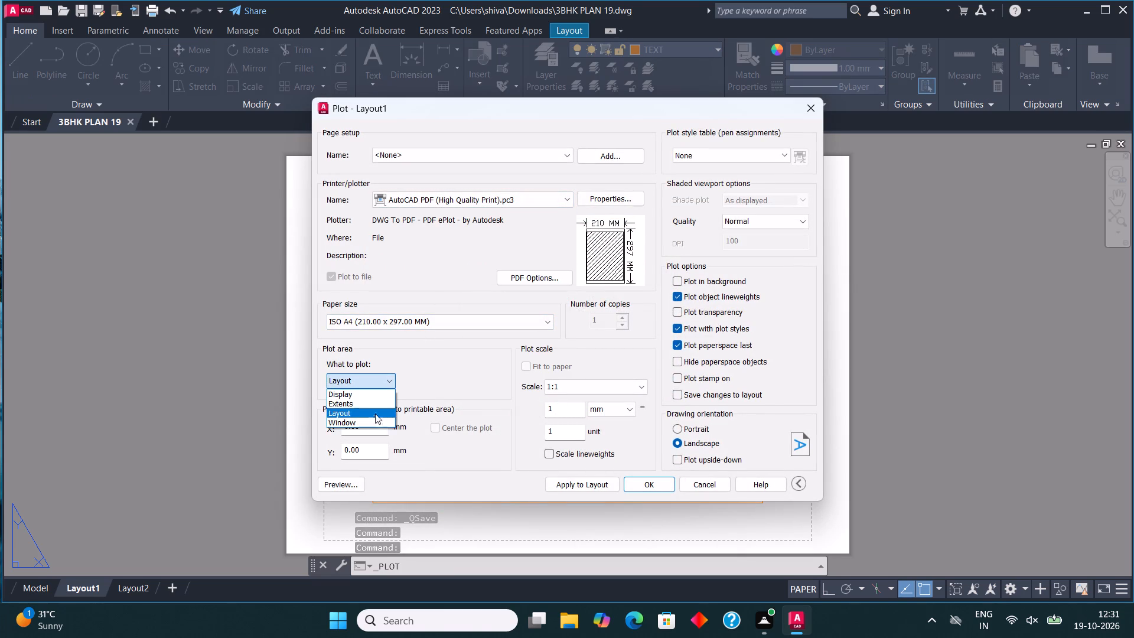
left_click(371, 423)
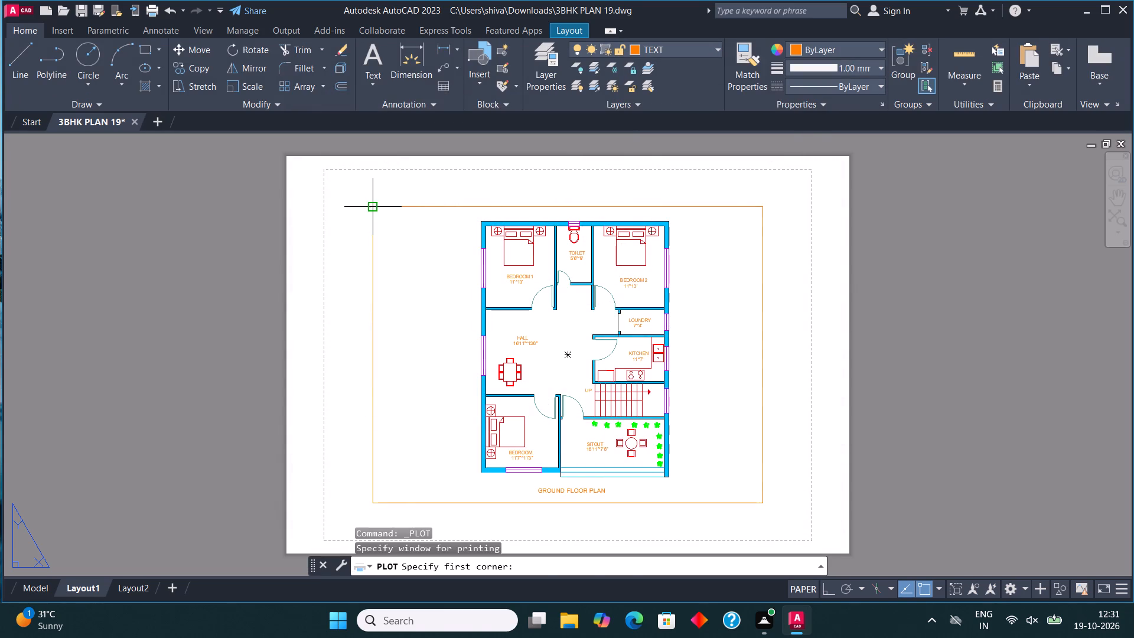
left_click(374, 206)
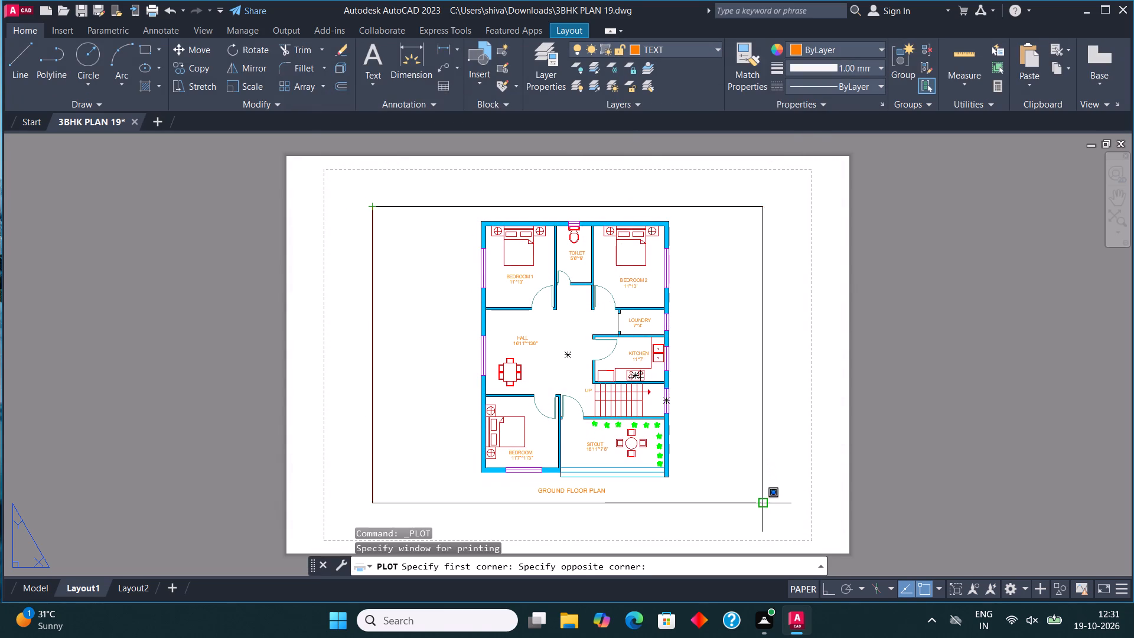
left_click(765, 501)
left_click(574, 485)
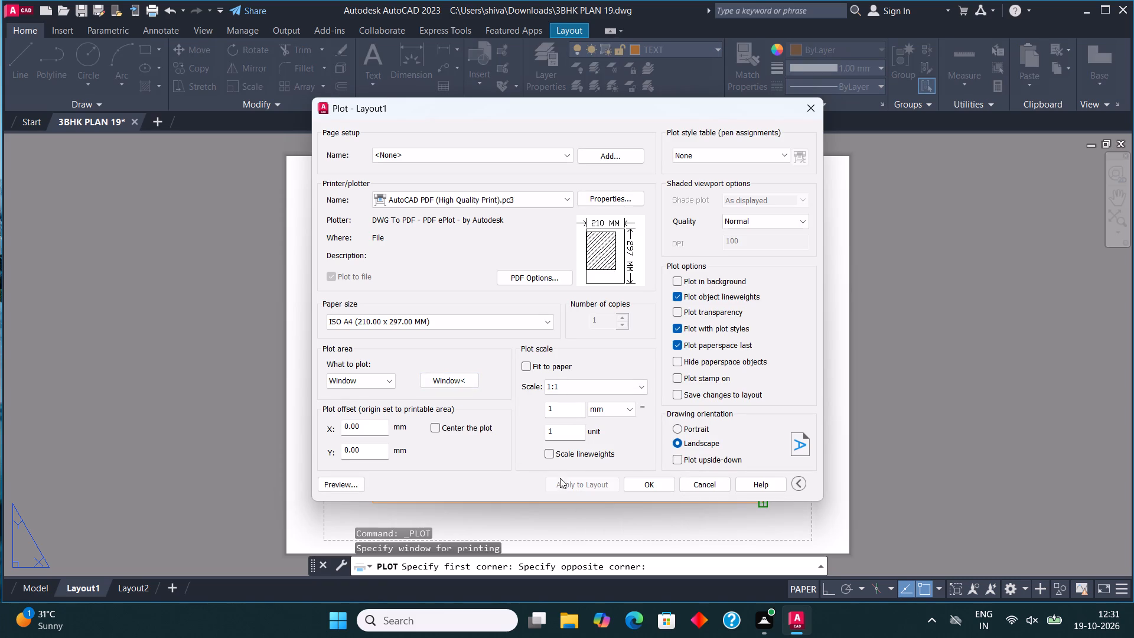
left_click(435, 430)
left_click(526, 360)
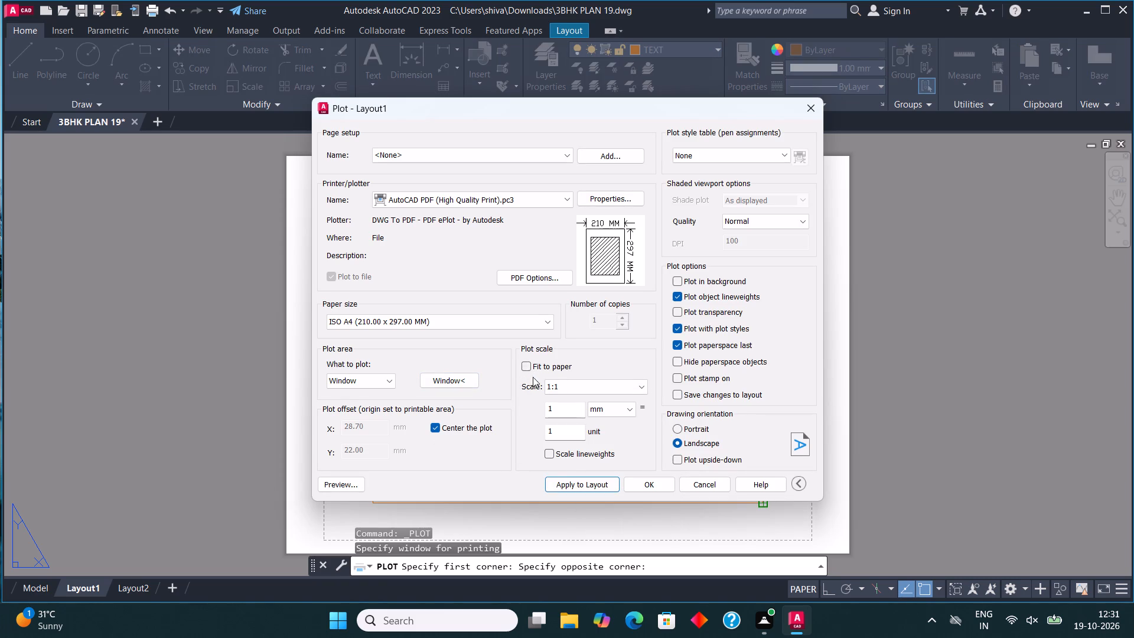
left_click(525, 370)
left_click(572, 480)
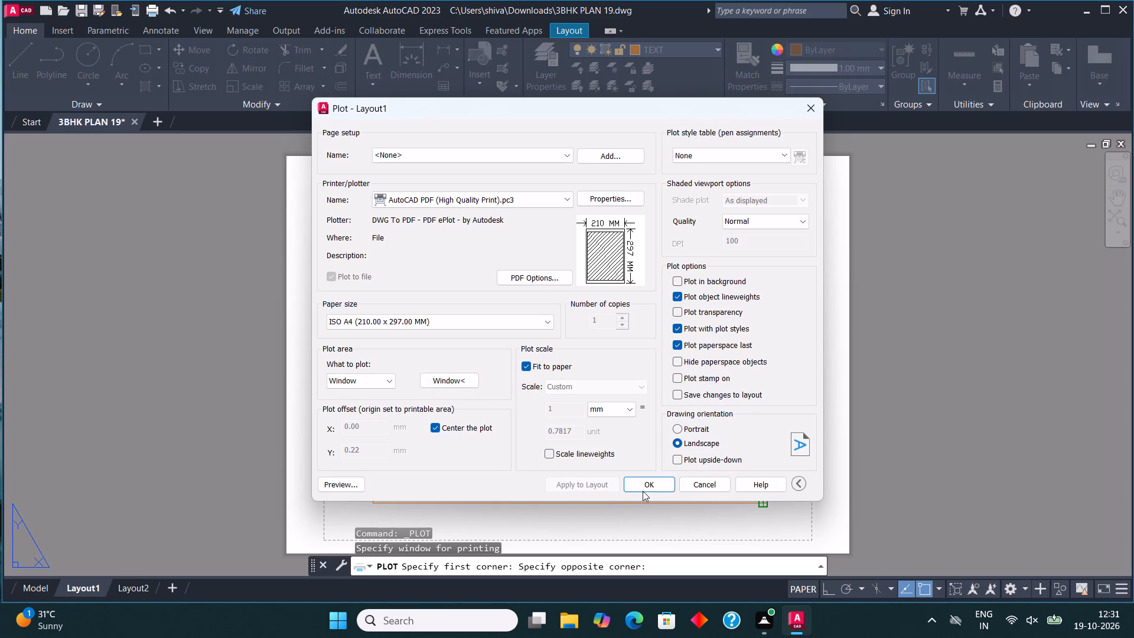
Plot the sheet to 3BHK PLAN 19-Layout1.pdf in the Downloads folder and close the PDF after viewing.
left_click(650, 486)
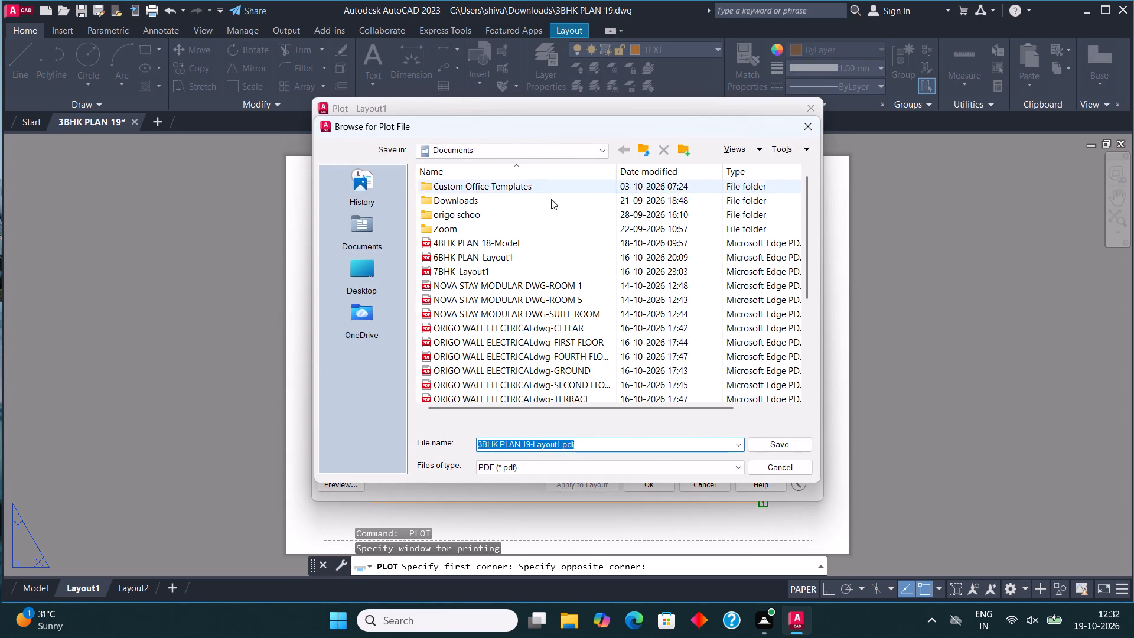
left_click(544, 154)
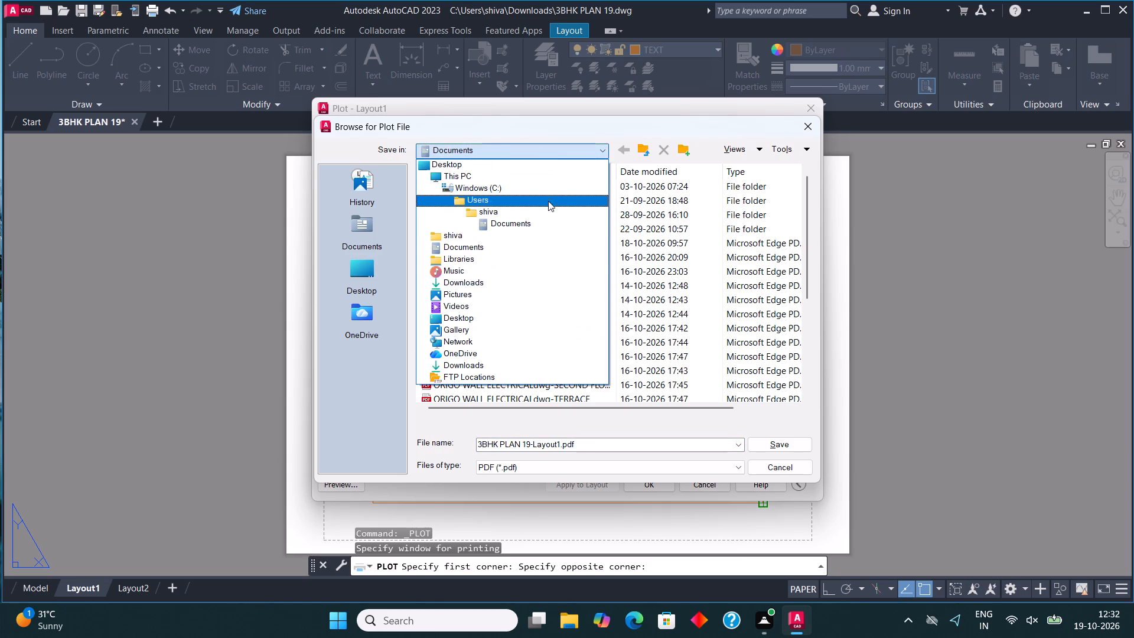
left_click(518, 283)
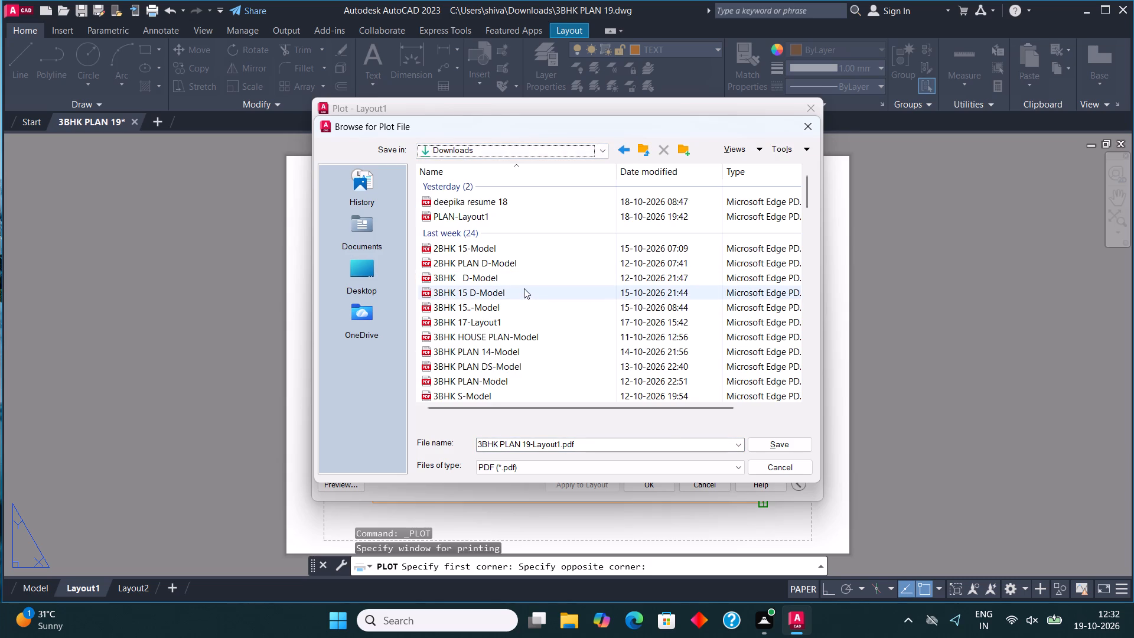
left_click(767, 438)
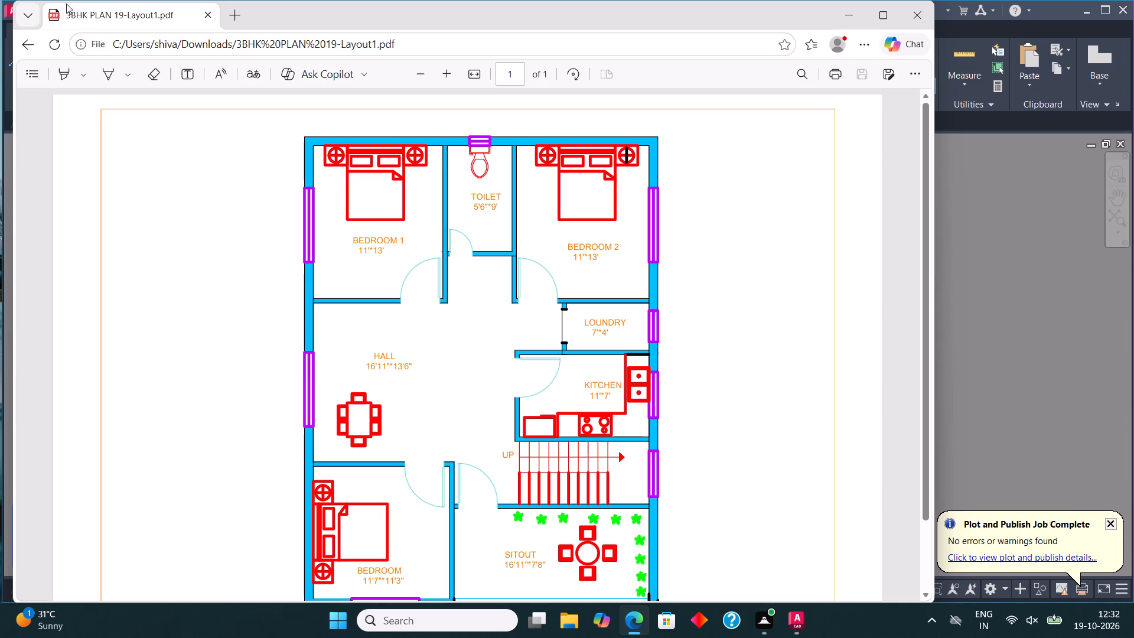
left_click(910, 15)
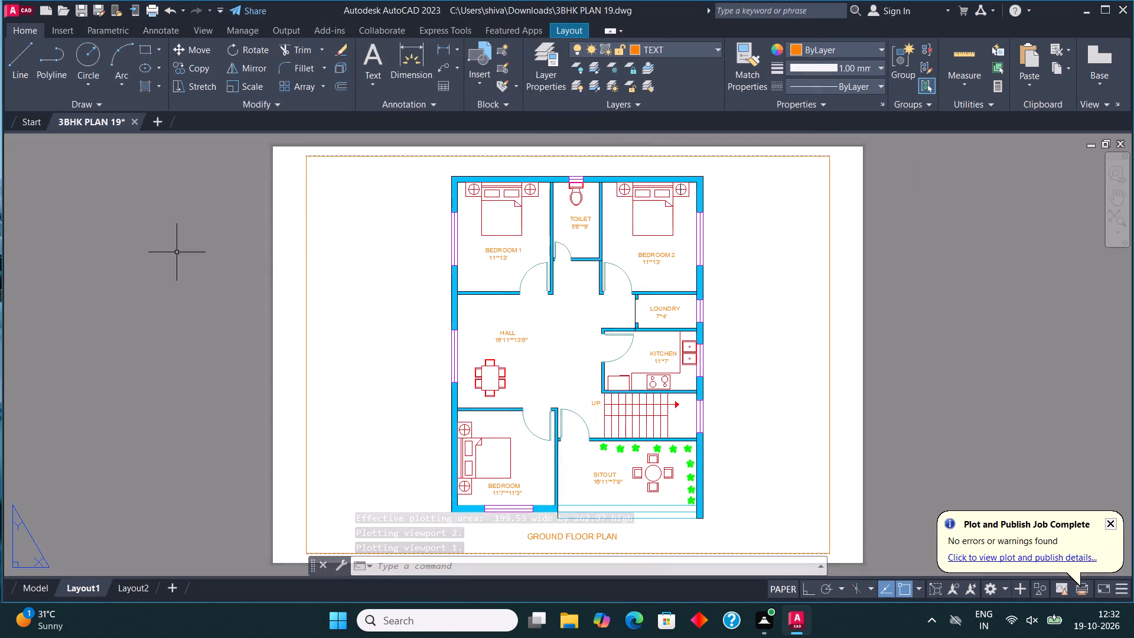
Export the current layout as the DWF file 3BHK PLAN 19.dwf in the Downloads folder.
left_click(8, 5)
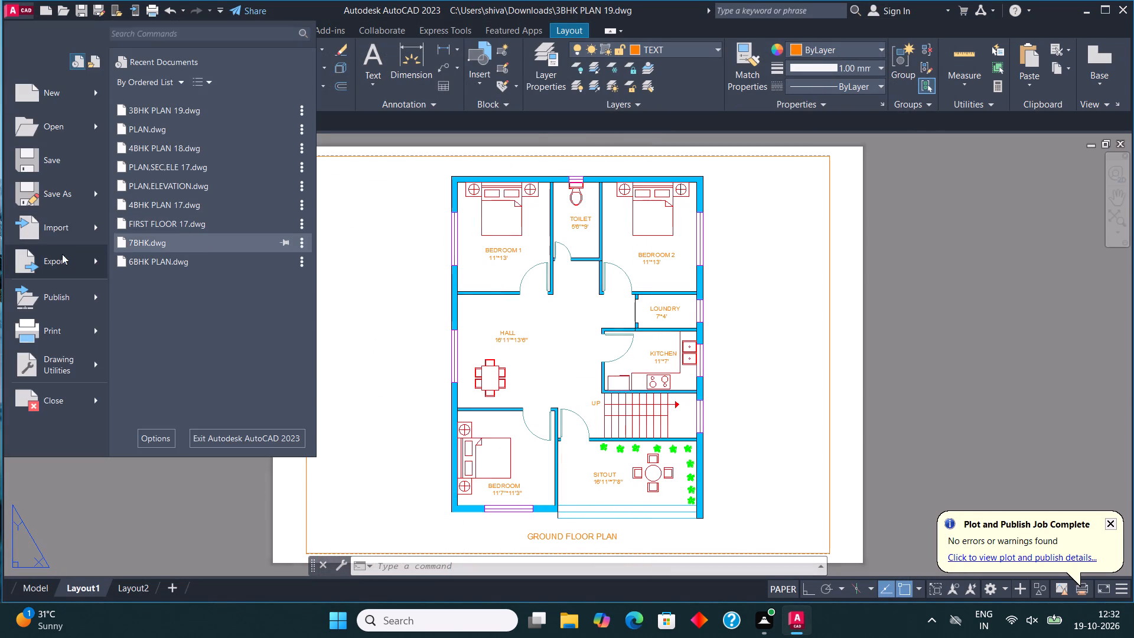
left_click(58, 262)
left_click(194, 110)
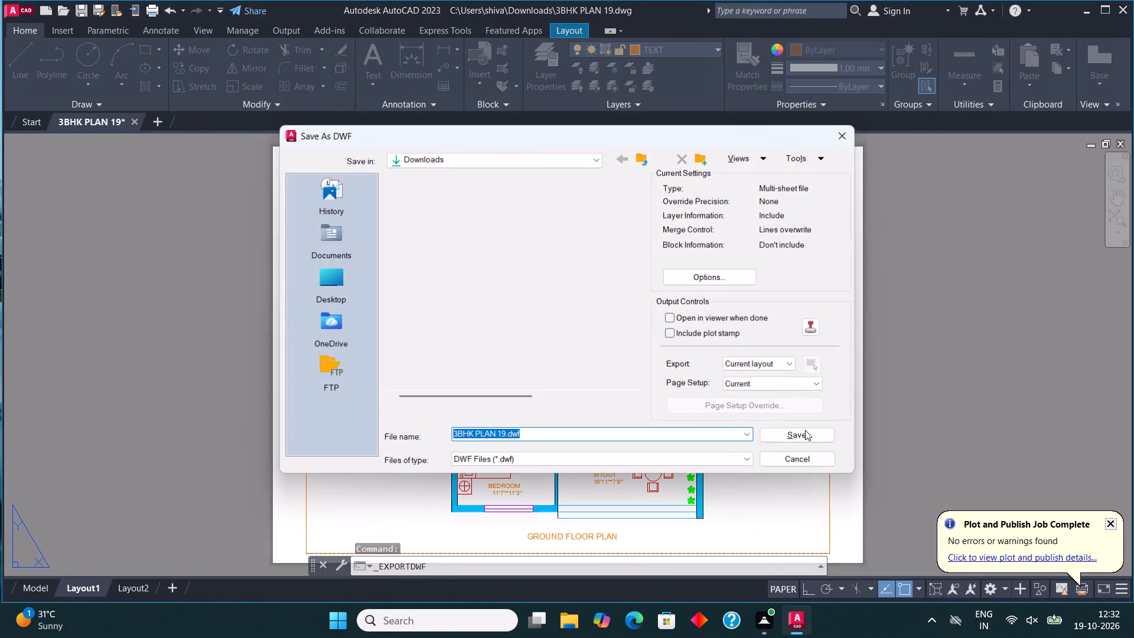
left_click(802, 433)
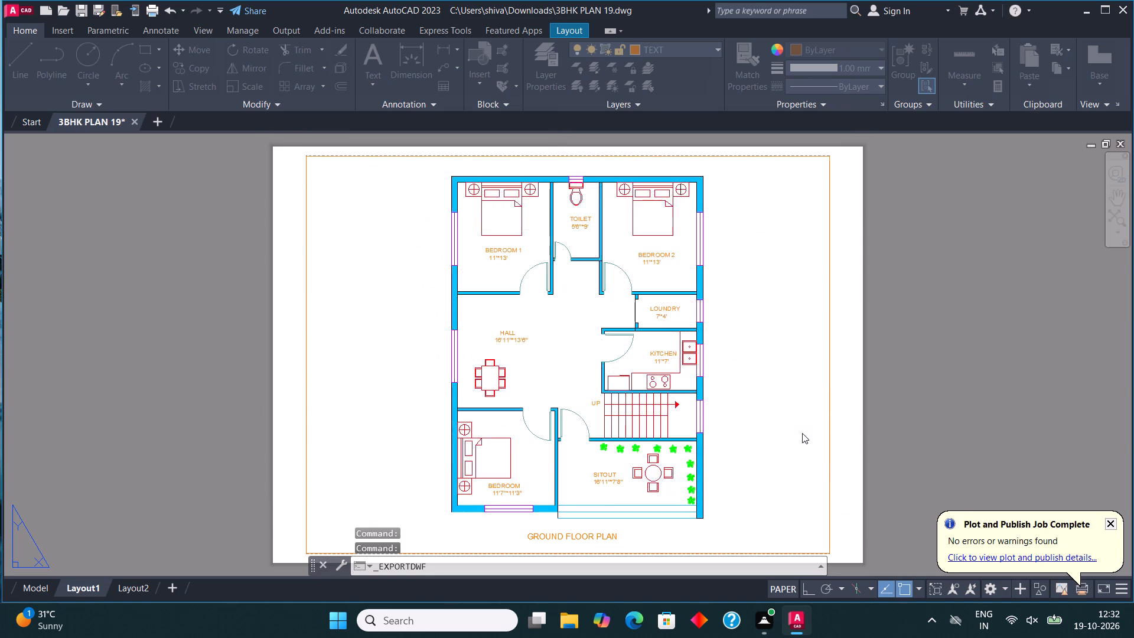